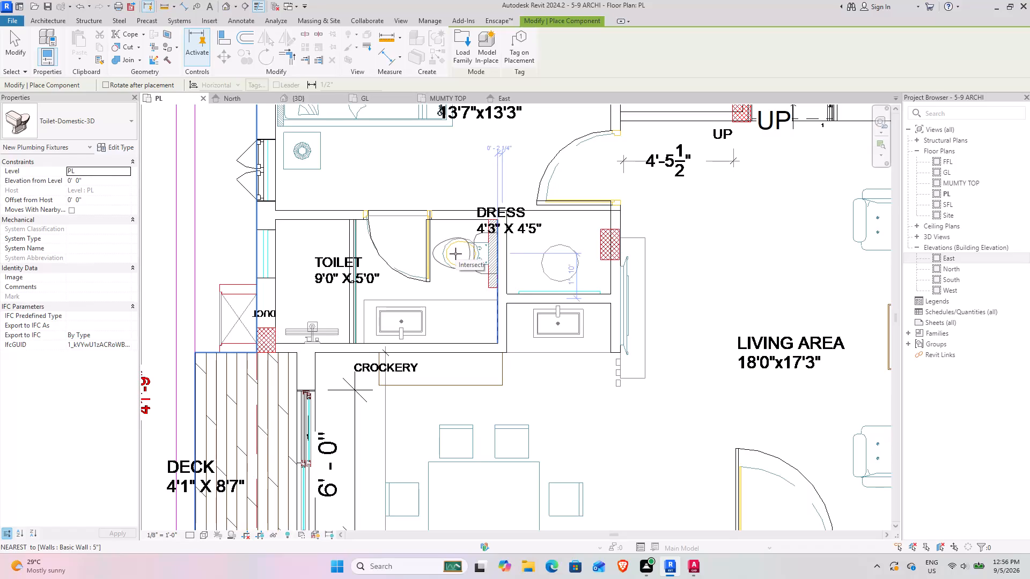
Place the rotated Toilet-Domestic-3D over the water closet symbol in the 9'0" x 5'0" toilet.
{"action": "left_click", "coordinate": [455, 254]}
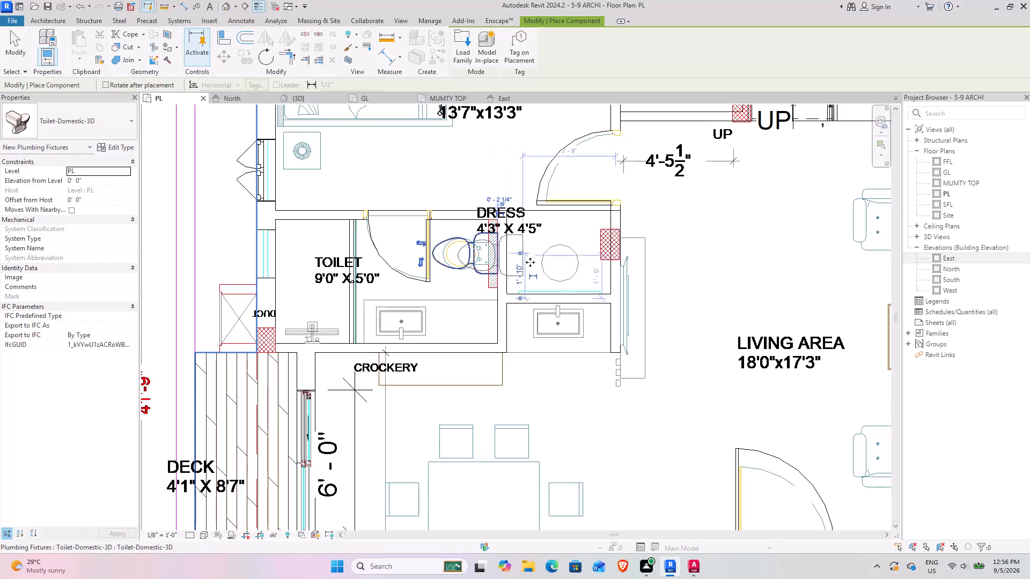
Place another Toilet-Domestic-3D over the water closet symbol in the 2'10" x 5'10" PWD, its tank against the outer wall.
{"action": "scroll", "coordinate": [551, 287], "scroll_direction": "down", "scroll_amount": 4}
{"action": "middle_click_drag", "start_coordinate": [659, 320], "coordinate": [242, 428]}
{"action": "scroll", "coordinate": [417, 218], "scroll_direction": "up", "scroll_amount": 3}
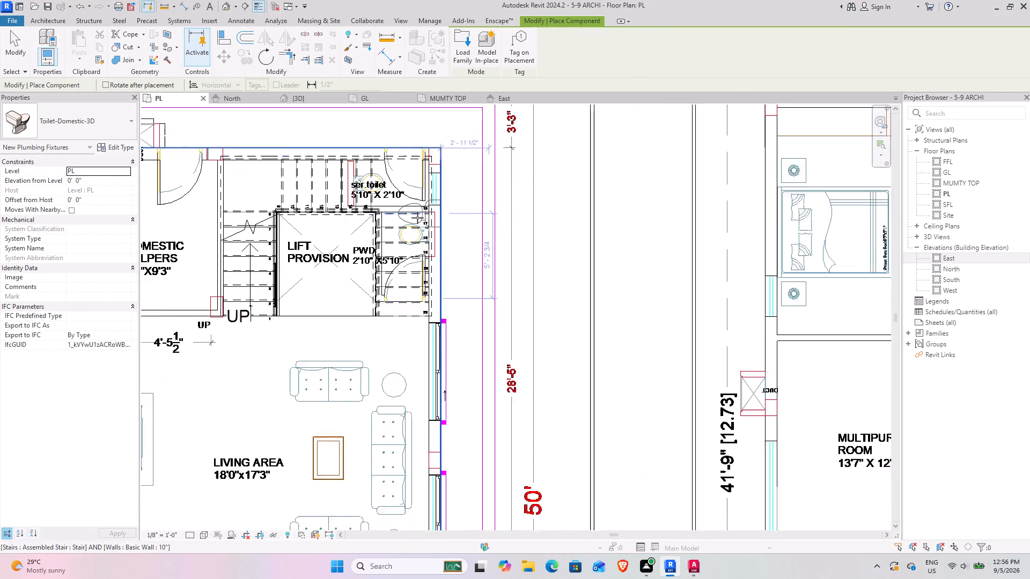
{"action": "scroll", "coordinate": [417, 218], "scroll_direction": "up", "scroll_amount": 9}
{"action": "scroll", "coordinate": [380, 265], "scroll_direction": "down", "scroll_amount": 4}
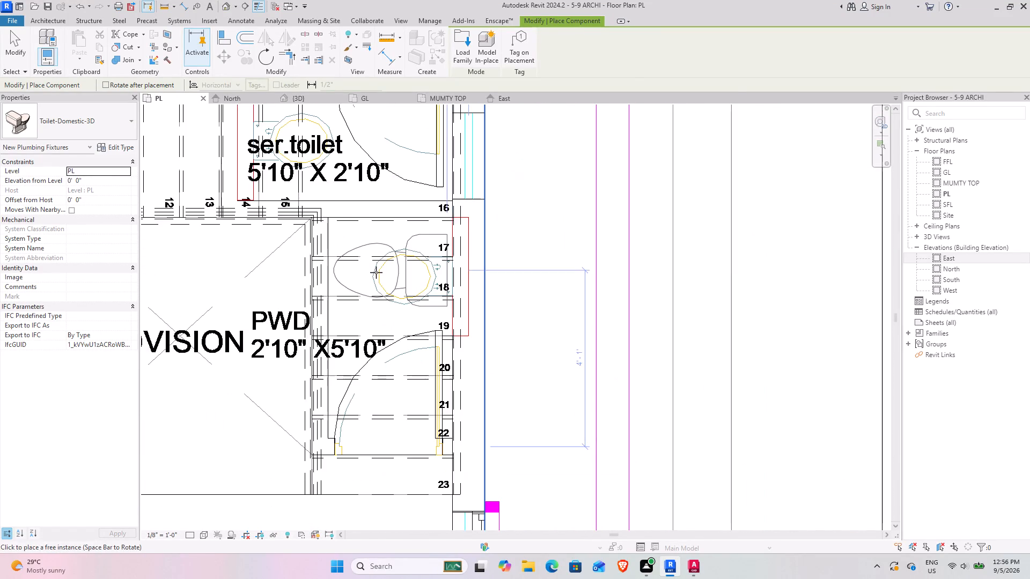
{"action": "middle_click_drag", "start_coordinate": [376, 274], "coordinate": [390, 367]}
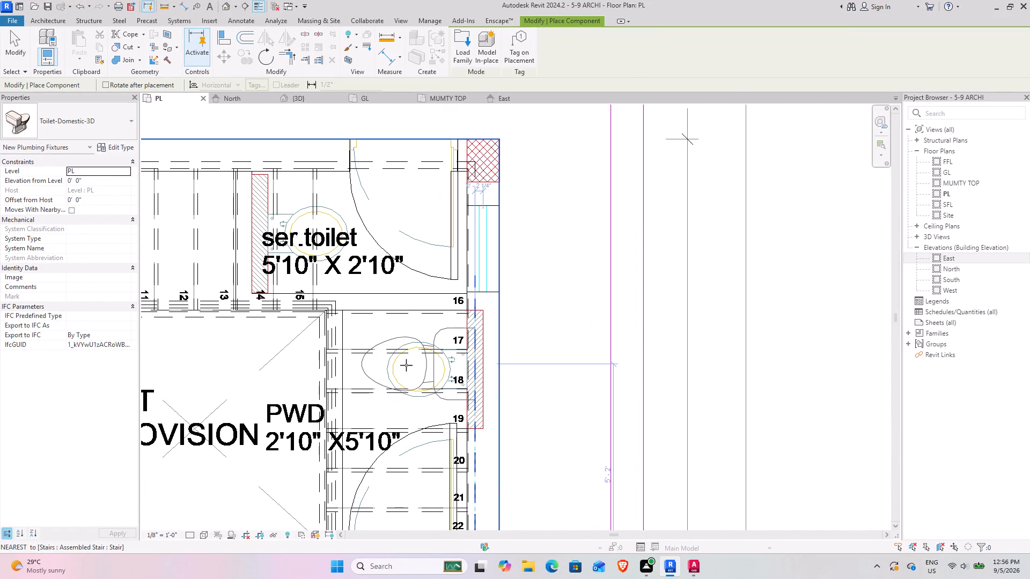
{"action": "left_click", "coordinate": [399, 365]}
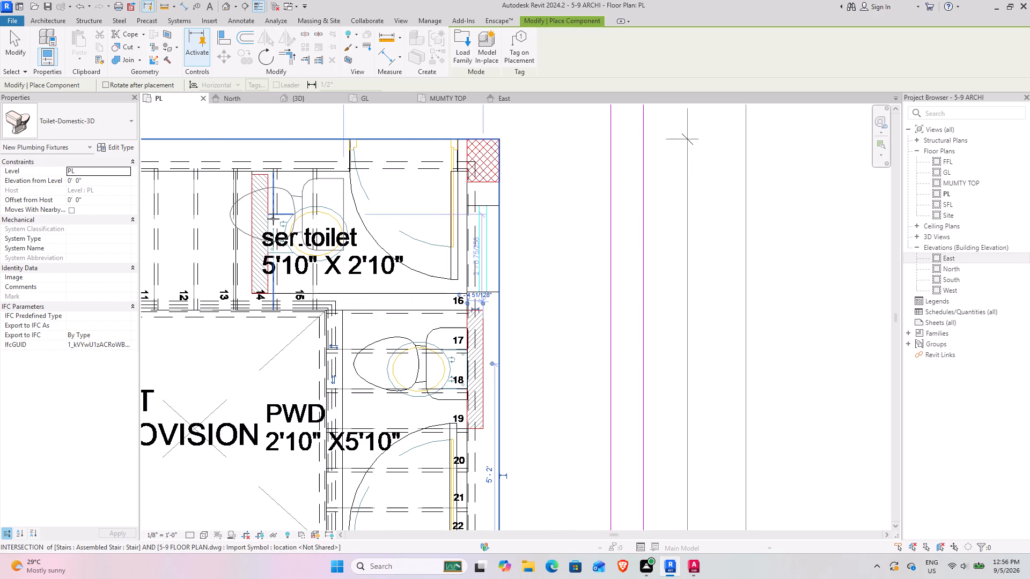
Place a Toilet-Domestic-3D in the 5'10" x 2'10" ser.toilet, rotated so its tank backs onto the hatched stair-side wall, and finish placing.
{"action": "key", "text": "space"}
{"action": "key", "text": "space"}
{"action": "key", "text": "space"}
{"action": "key", "text": "space"}
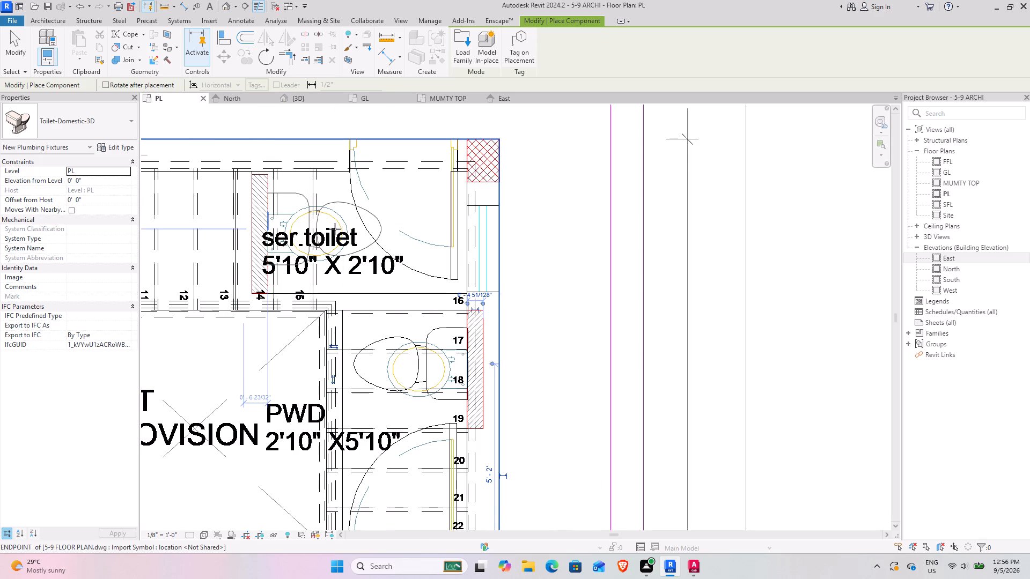
{"action": "left_click", "coordinate": [334, 229]}
{"action": "left_click", "coordinate": [23, 47]}
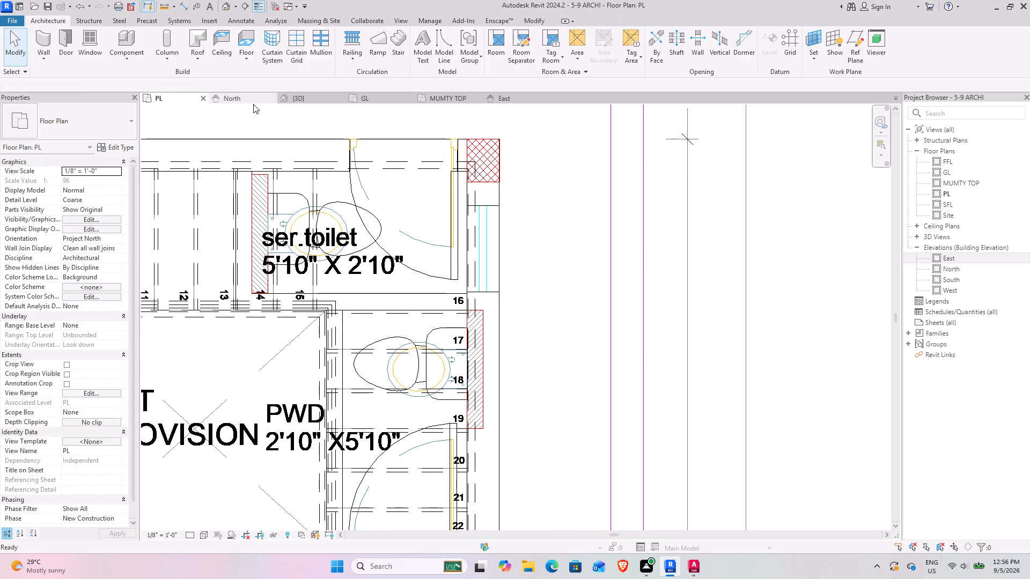
Examine the toilet rooms and the surrounding interior from several angles in the 3D view.
{"action": "left_click", "coordinate": [291, 96]}
{"action": "scroll", "coordinate": [286, 377], "scroll_direction": "down", "scroll_amount": 4}
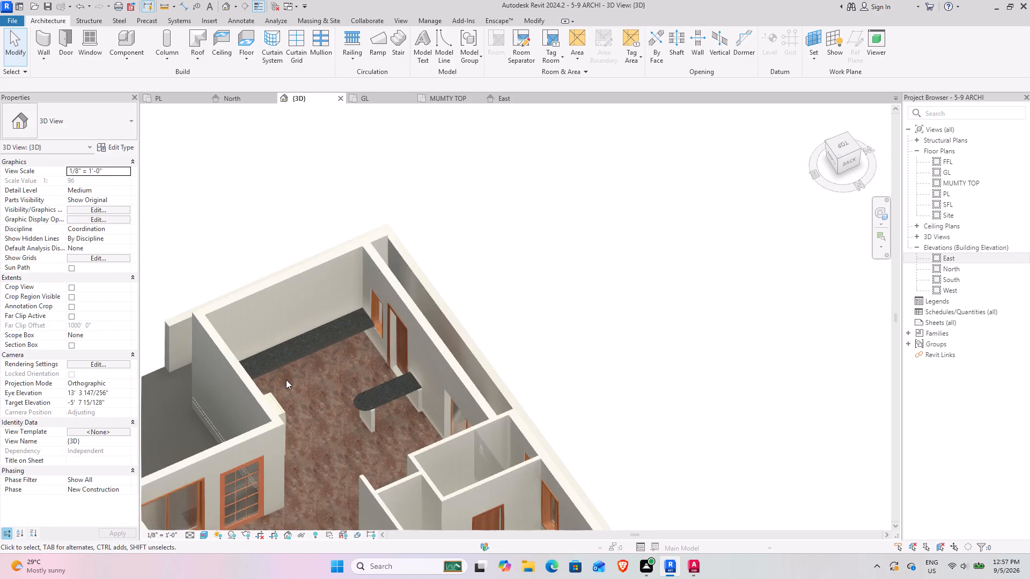
{"action": "scroll", "coordinate": [304, 413], "scroll_direction": "down", "scroll_amount": 4}
{"action": "middle_click_drag", "start_coordinate": [310, 445], "coordinate": [621, 558], "text": "shift"}
{"action": "middle_click_drag", "start_coordinate": [431, 481], "coordinate": [303, 482], "text": "shift"}
{"action": "scroll", "coordinate": [408, 366], "scroll_direction": "up", "scroll_amount": 4}
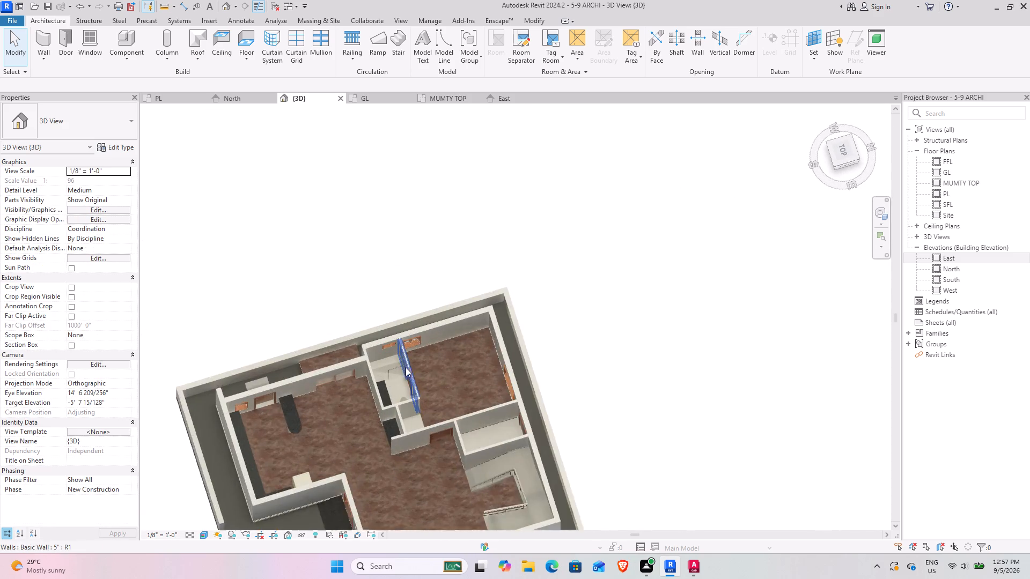
{"action": "scroll", "coordinate": [406, 367], "scroll_direction": "up", "scroll_amount": 8}
{"action": "middle_click_drag", "start_coordinate": [379, 406], "coordinate": [281, 389], "text": "shift"}
{"action": "middle_click_drag", "start_coordinate": [328, 479], "coordinate": [209, 258]}
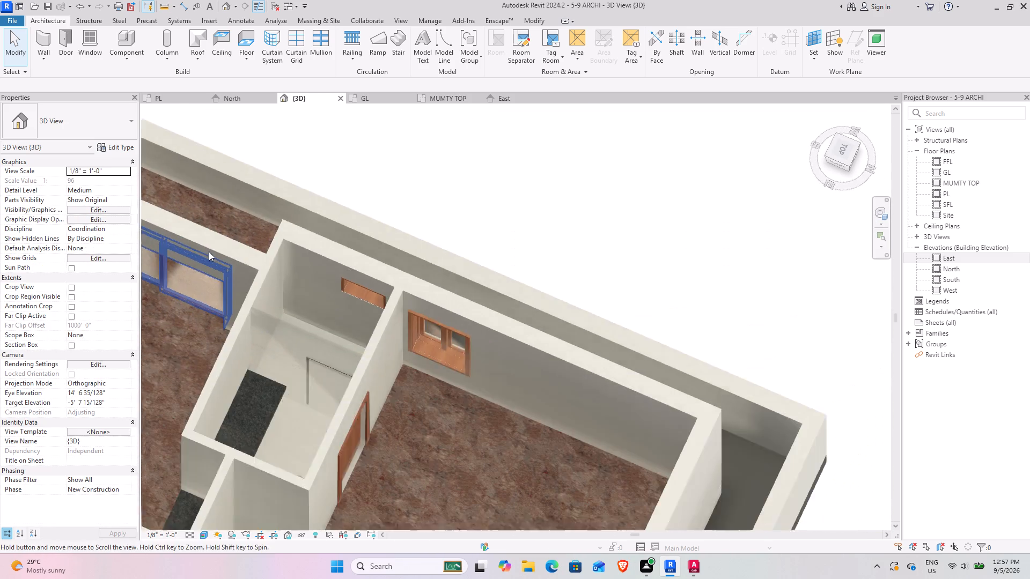
{"action": "scroll", "coordinate": [310, 355], "scroll_direction": "down", "scroll_amount": 4}
{"action": "middle_click_drag", "start_coordinate": [271, 407], "coordinate": [363, 387], "text": "shift"}
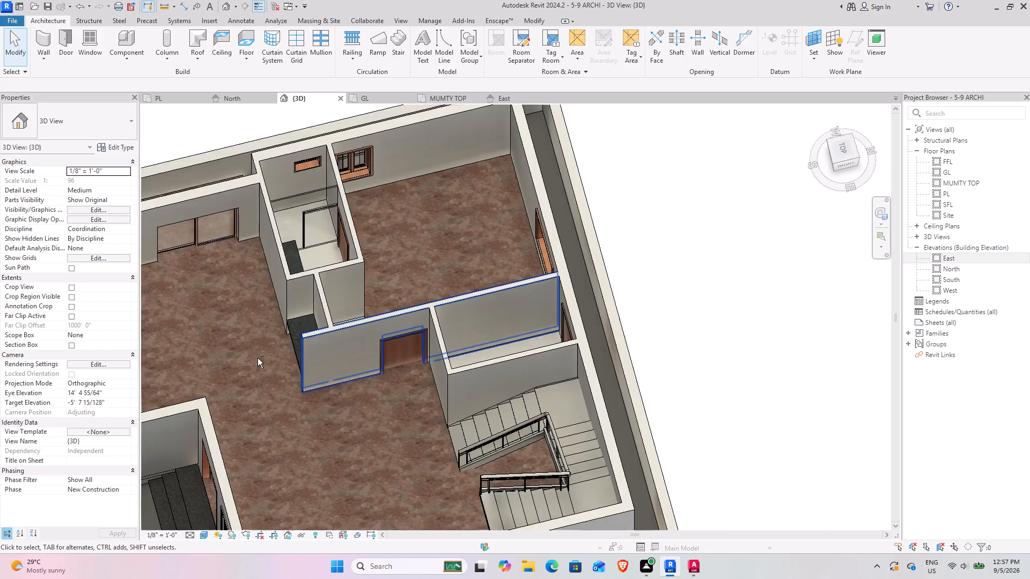
{"action": "middle_click_drag", "start_coordinate": [265, 355], "coordinate": [36, 306], "text": "shift"}
{"action": "middle_click_drag", "start_coordinate": [250, 425], "coordinate": [586, 341]}
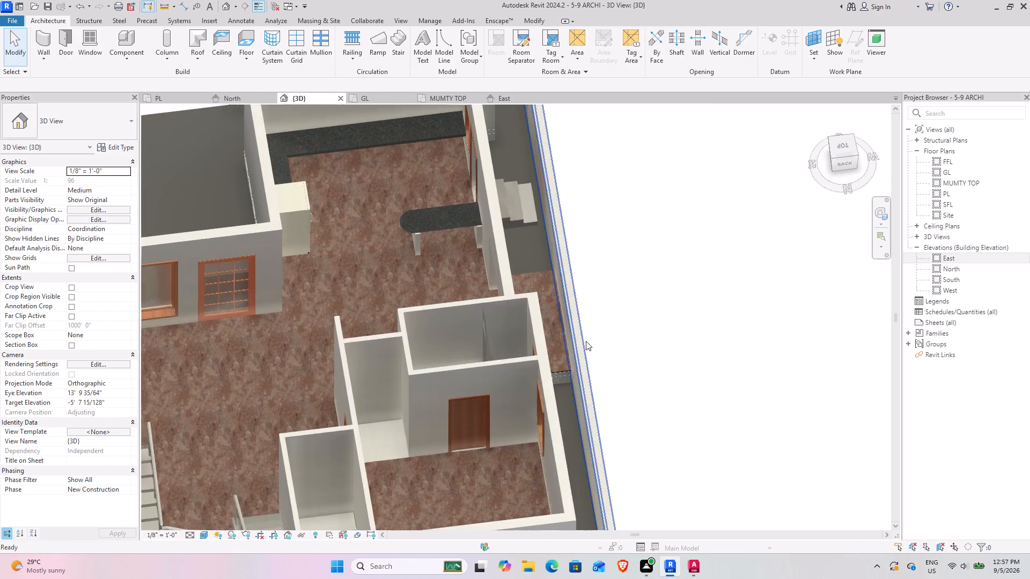
{"action": "middle_click_drag", "start_coordinate": [560, 346], "coordinate": [555, 440], "text": "shift"}
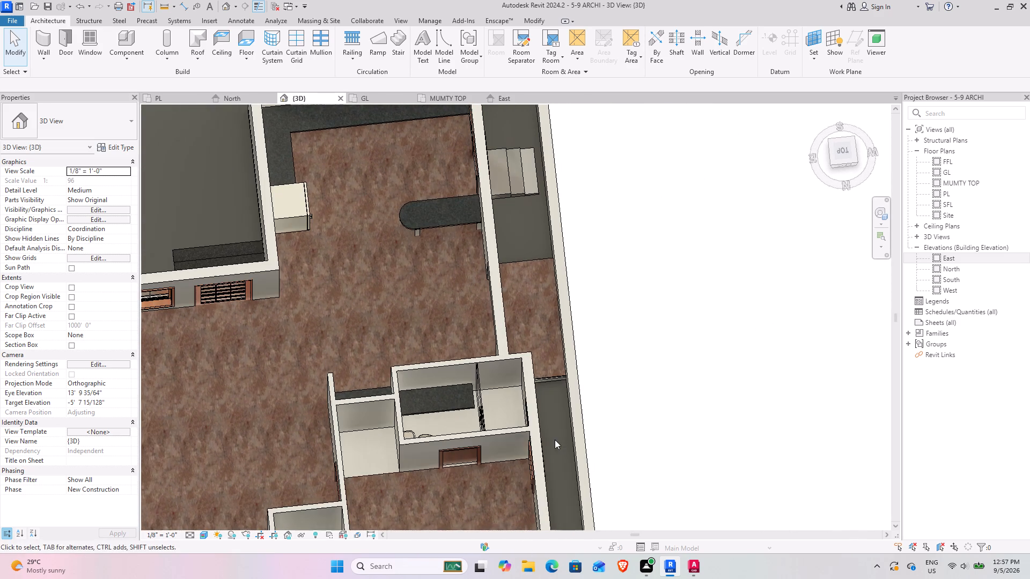
{"action": "middle_click_drag", "start_coordinate": [469, 436], "coordinate": [587, 376], "text": "shift"}
{"action": "middle_click_drag", "start_coordinate": [451, 340], "coordinate": [413, 420]}
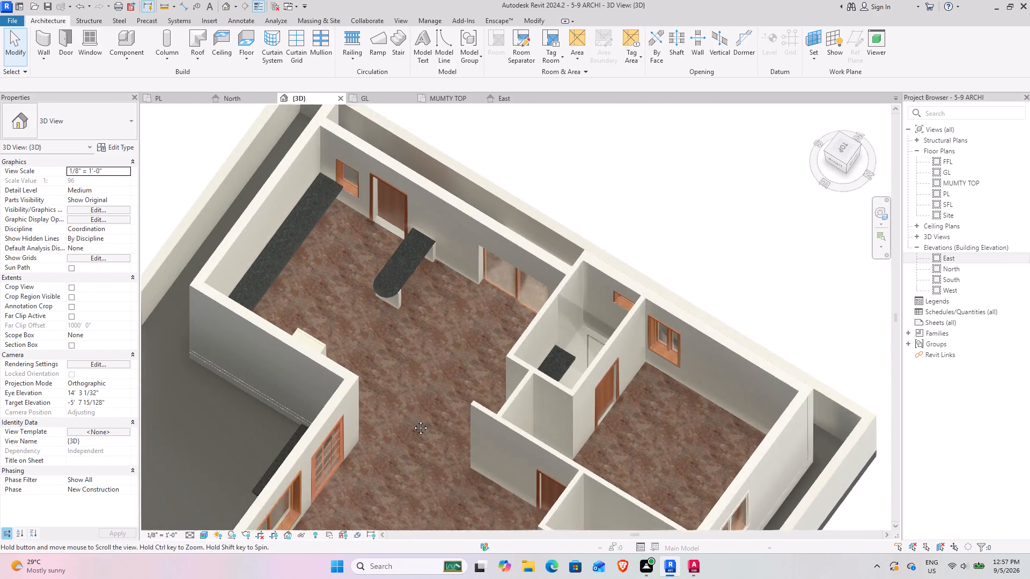
{"action": "middle_click_drag", "start_coordinate": [413, 420], "coordinate": [408, 442]}
From the kitchen/dining area of the PL plan, start loading another component family and go up to the US library folder.
{"action": "left_click", "coordinate": [183, 102]}
{"action": "scroll", "coordinate": [355, 440], "scroll_direction": "down", "scroll_amount": 4}
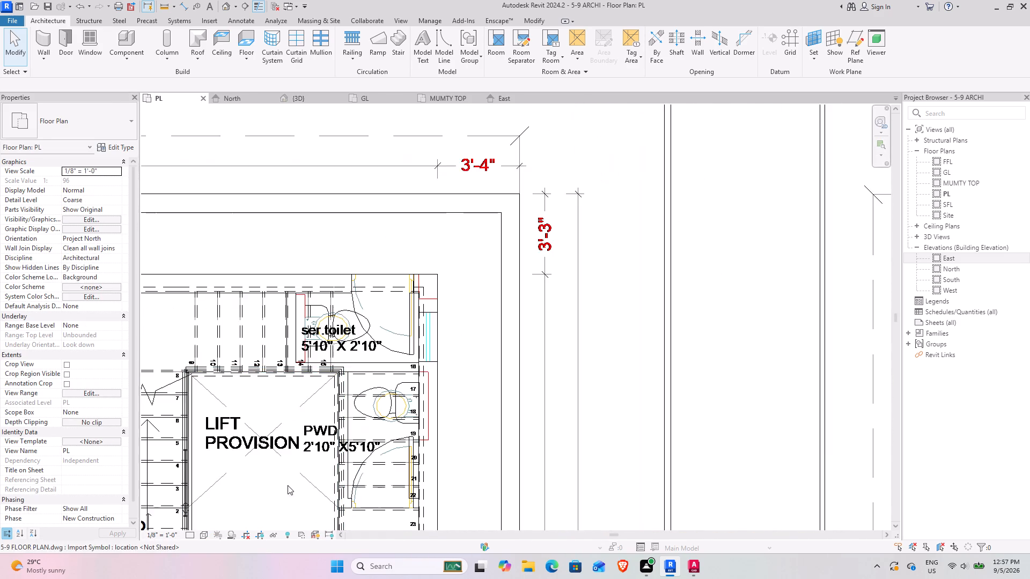
{"action": "middle_click_drag", "start_coordinate": [300, 436], "coordinate": [429, 213]}
{"action": "middle_click_drag", "start_coordinate": [291, 385], "coordinate": [518, 215]}
{"action": "middle_click_drag", "start_coordinate": [465, 355], "coordinate": [604, 276]}
{"action": "middle_click_drag", "start_coordinate": [460, 381], "coordinate": [660, 227]}
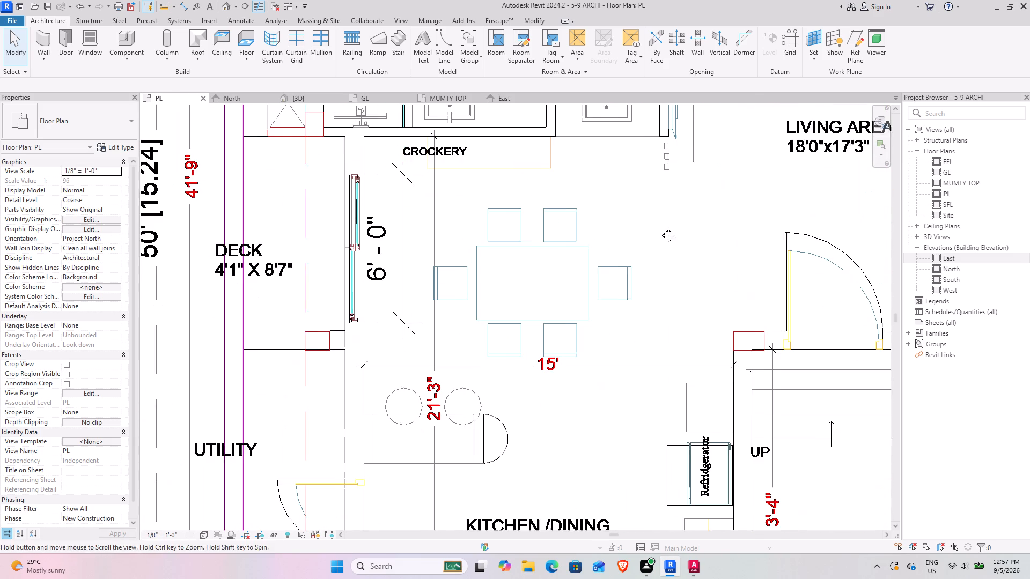
{"action": "middle_click_drag", "start_coordinate": [454, 294], "coordinate": [194, 254]}
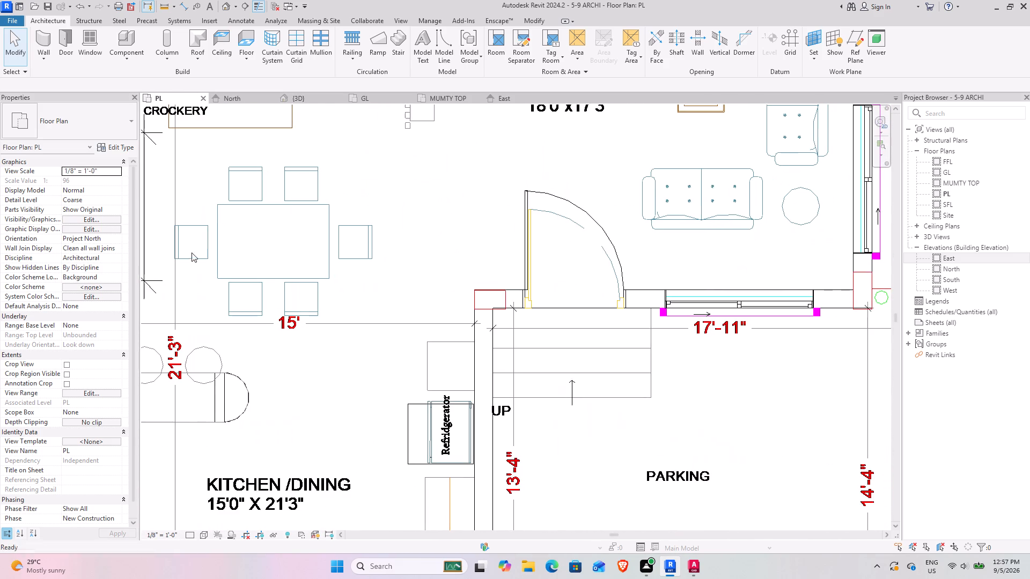
{"action": "left_click", "coordinate": [144, 43]}
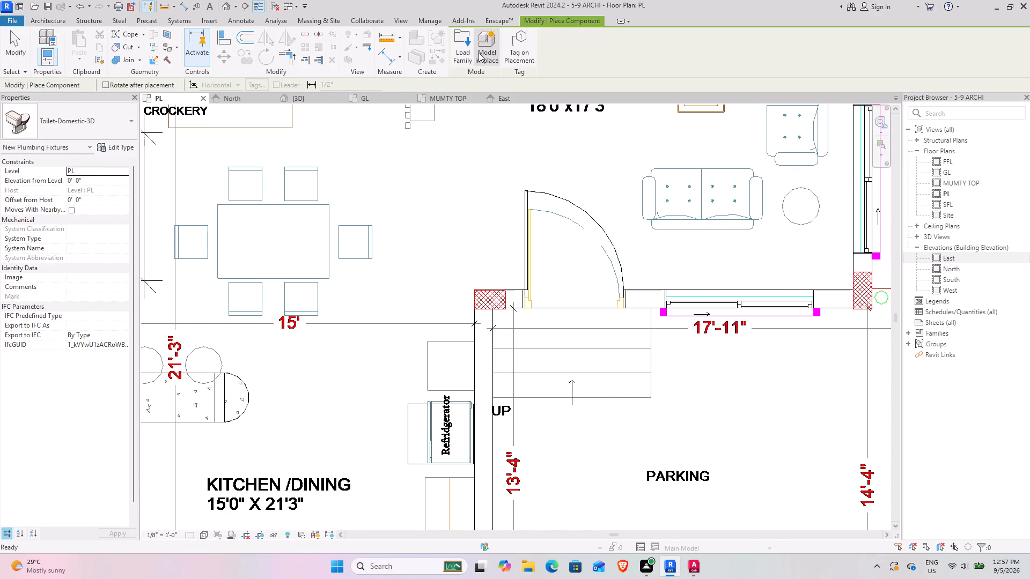
{"action": "left_click", "coordinate": [467, 47]}
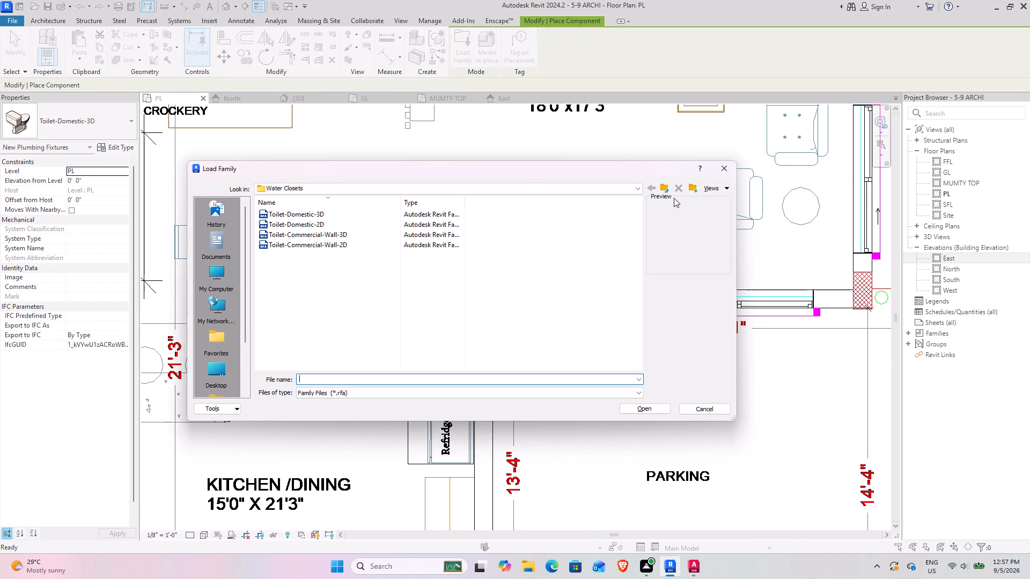
{"action": "double_click", "coordinate": [665, 189]}
{"action": "left_click", "coordinate": [665, 189]}
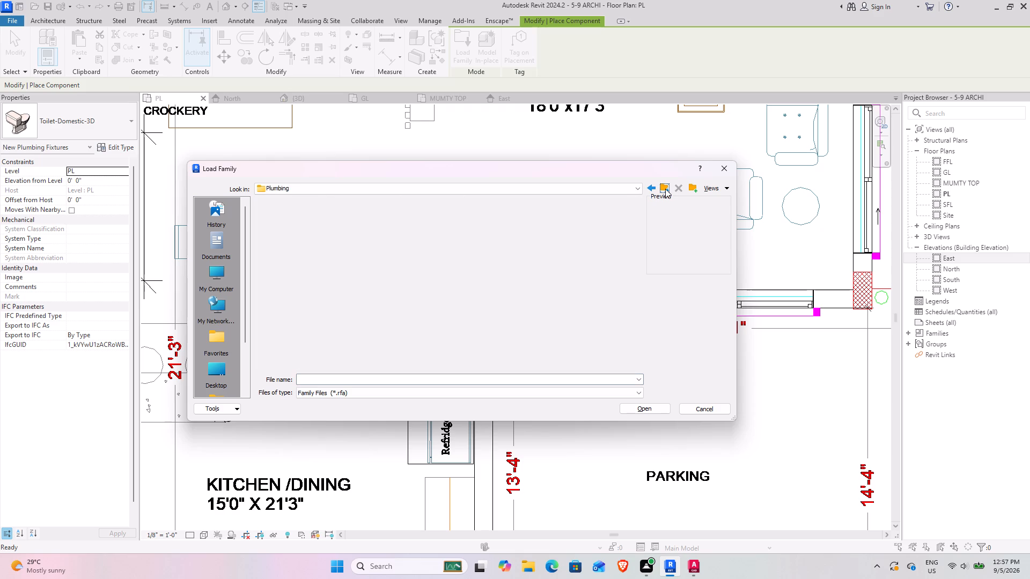
{"action": "left_click", "coordinate": [665, 189]}
{"action": "scroll", "coordinate": [309, 335], "scroll_direction": "down", "scroll_amount": 4}
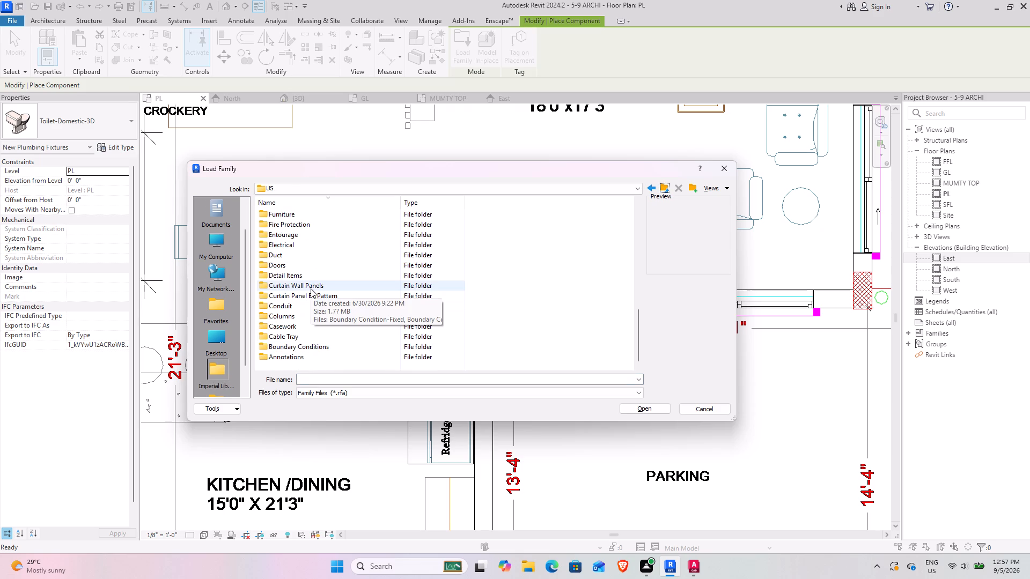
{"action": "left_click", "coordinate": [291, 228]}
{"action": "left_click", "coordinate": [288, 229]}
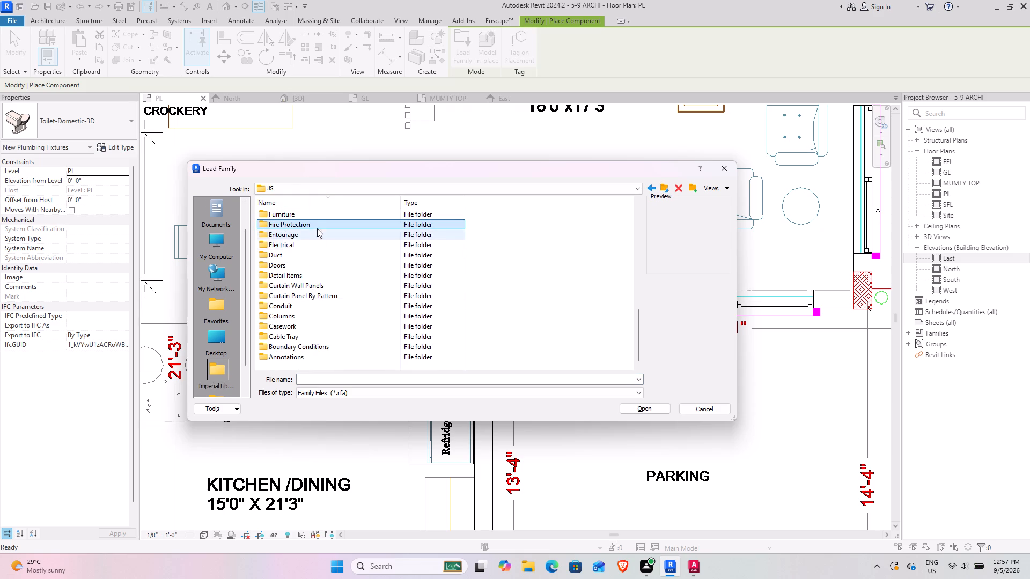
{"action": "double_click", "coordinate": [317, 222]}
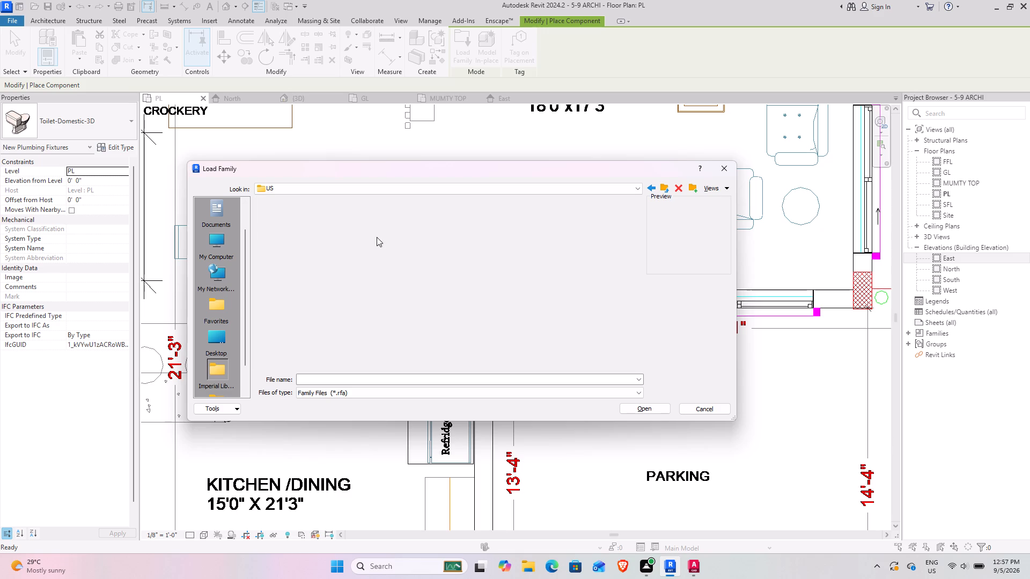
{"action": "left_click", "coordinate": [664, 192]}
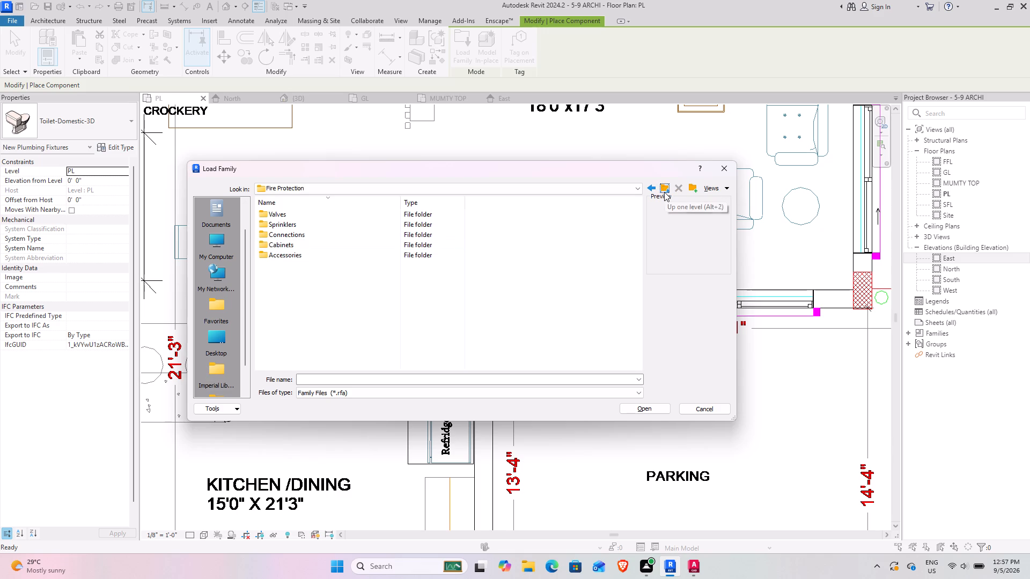
Open the Seating folder within the library's Furniture folder.
{"action": "scroll", "coordinate": [308, 298], "scroll_direction": "down", "scroll_amount": 1}
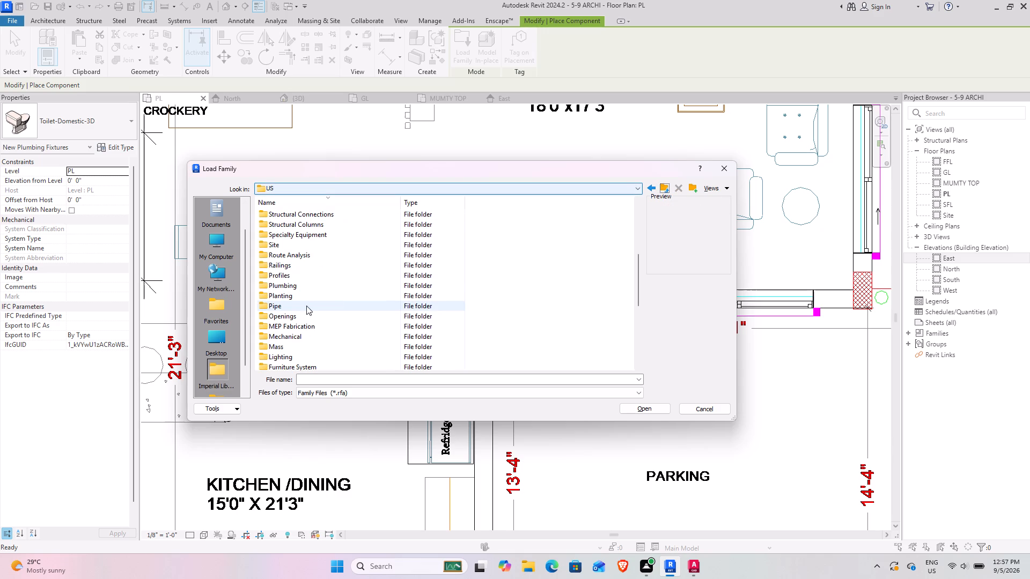
{"action": "scroll", "coordinate": [304, 303], "scroll_direction": "down", "scroll_amount": 3}
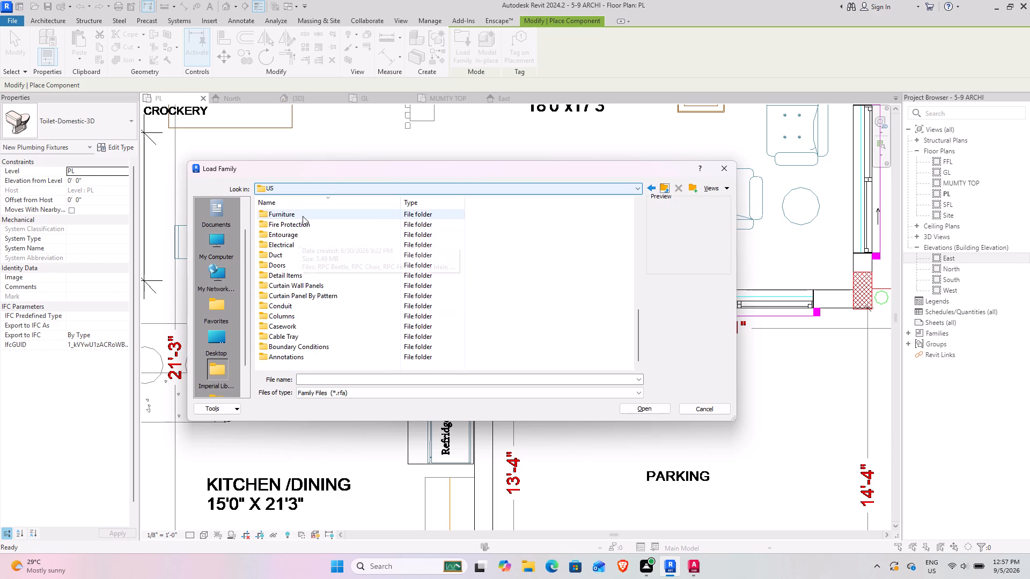
{"action": "double_click", "coordinate": [303, 216]}
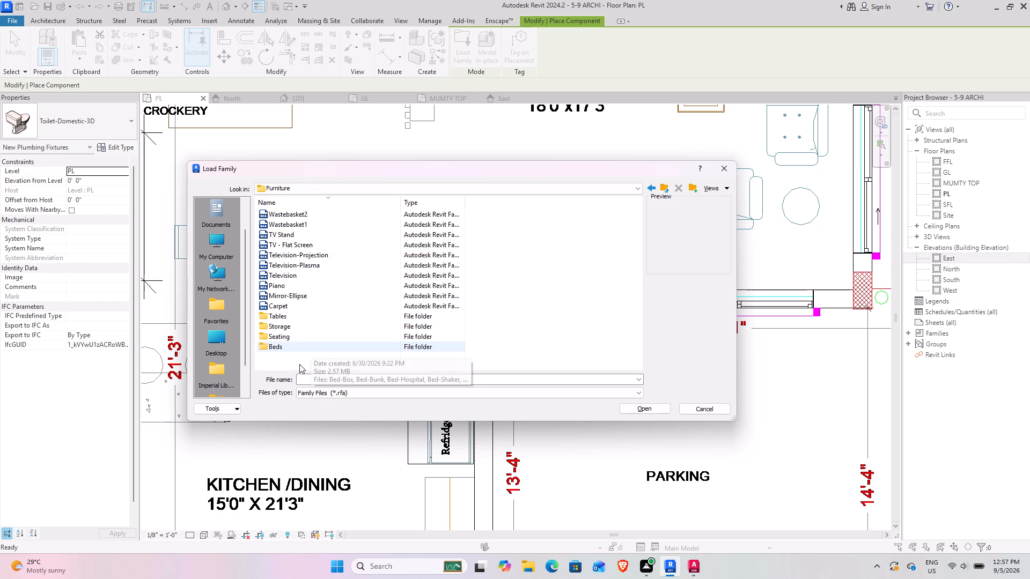
{"action": "left_click", "coordinate": [305, 330]}
{"action": "double_click", "coordinate": [302, 336]}
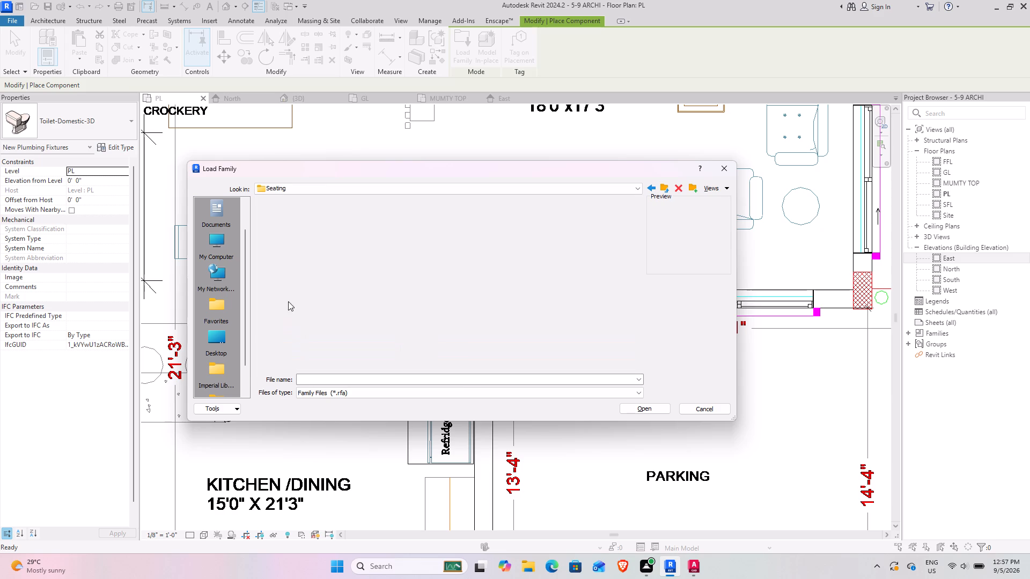
Browse the Seating folder's chair, sofa and stool families and load the Lab Stool family.
{"action": "scroll", "coordinate": [288, 265], "scroll_direction": "up", "scroll_amount": 19, "text": "ctrl"}
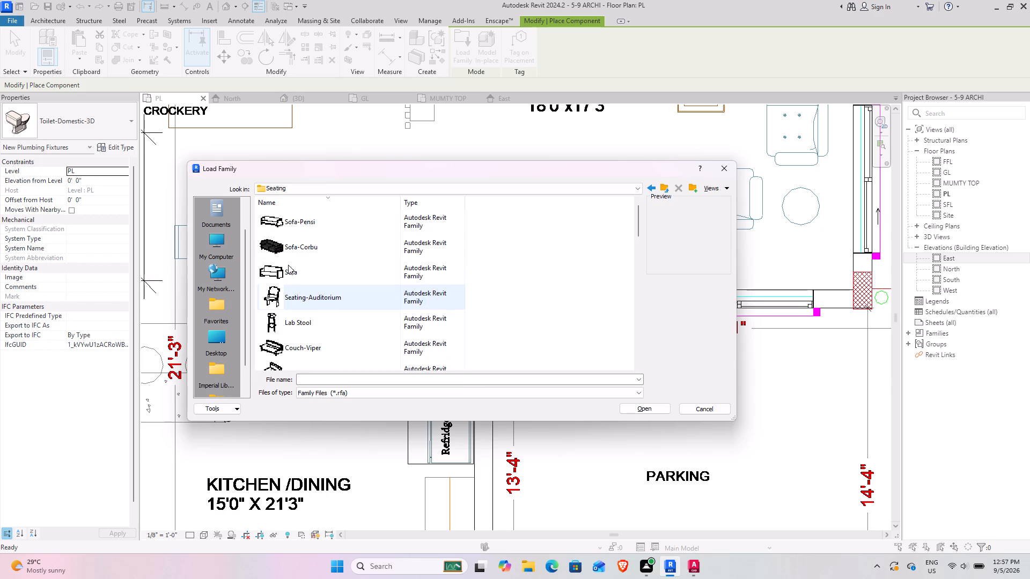
{"action": "scroll", "coordinate": [288, 265], "scroll_direction": "down", "scroll_amount": 2}
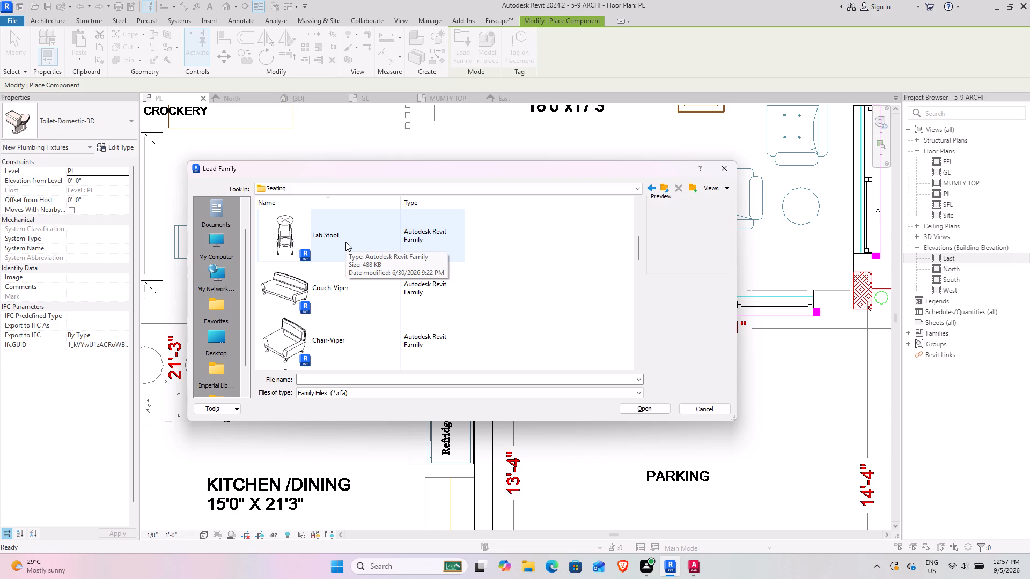
{"action": "scroll", "coordinate": [343, 243], "scroll_direction": "down", "scroll_amount": 2}
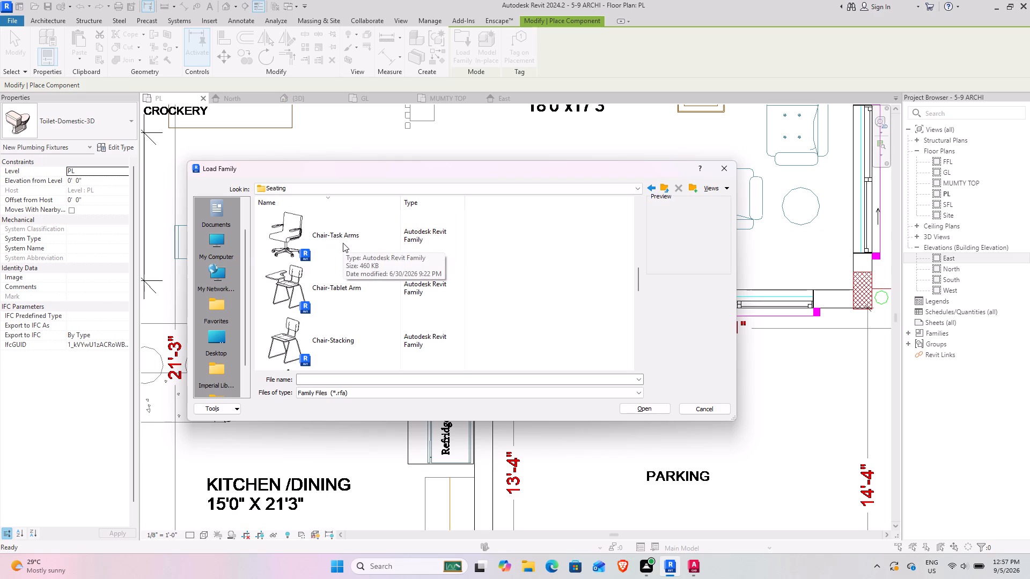
{"action": "scroll", "coordinate": [343, 243], "scroll_direction": "down", "scroll_amount": 4}
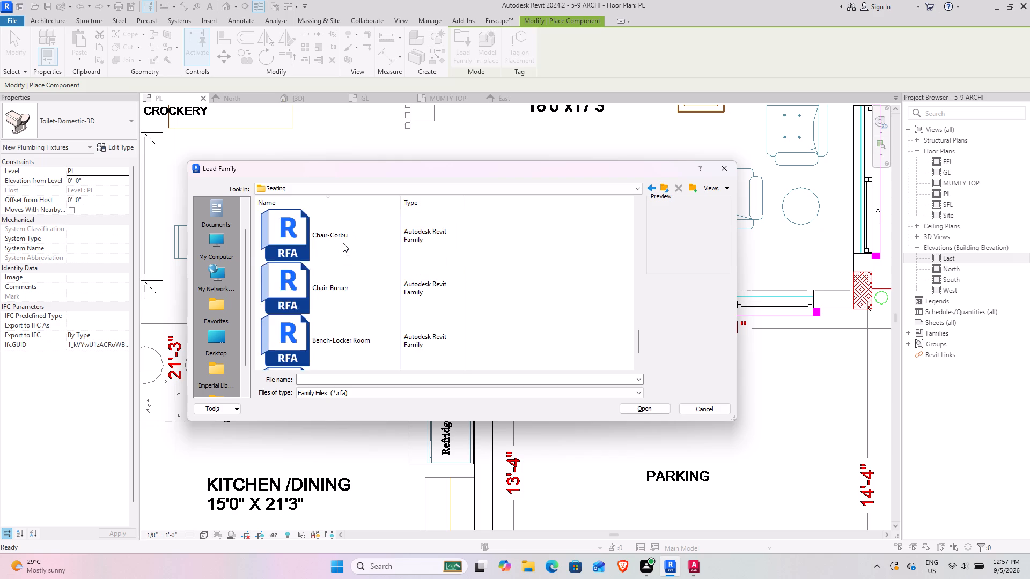
{"action": "scroll", "coordinate": [343, 243], "scroll_direction": "down", "scroll_amount": 2}
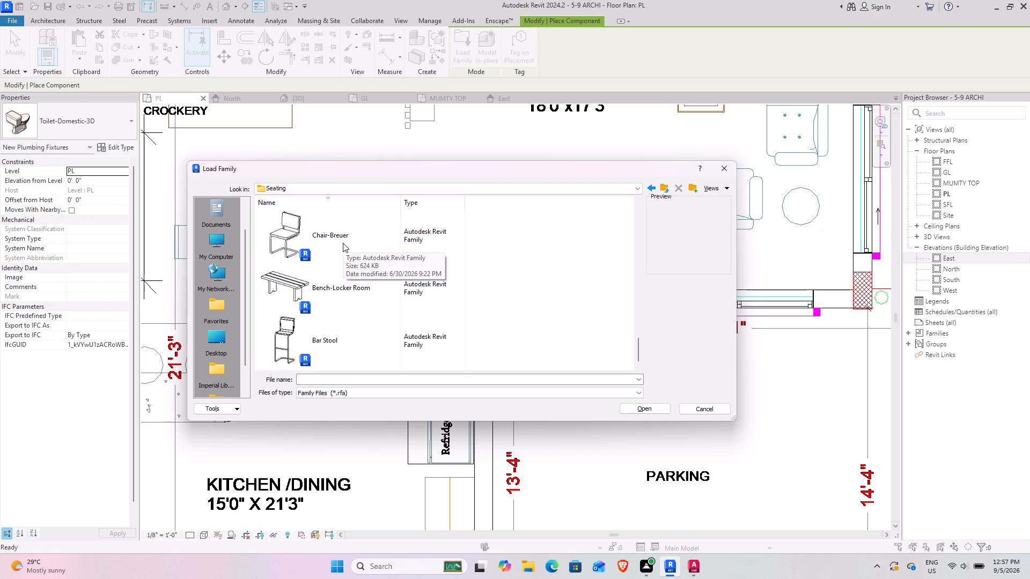
{"action": "scroll", "coordinate": [343, 243], "scroll_direction": "up", "scroll_amount": 8}
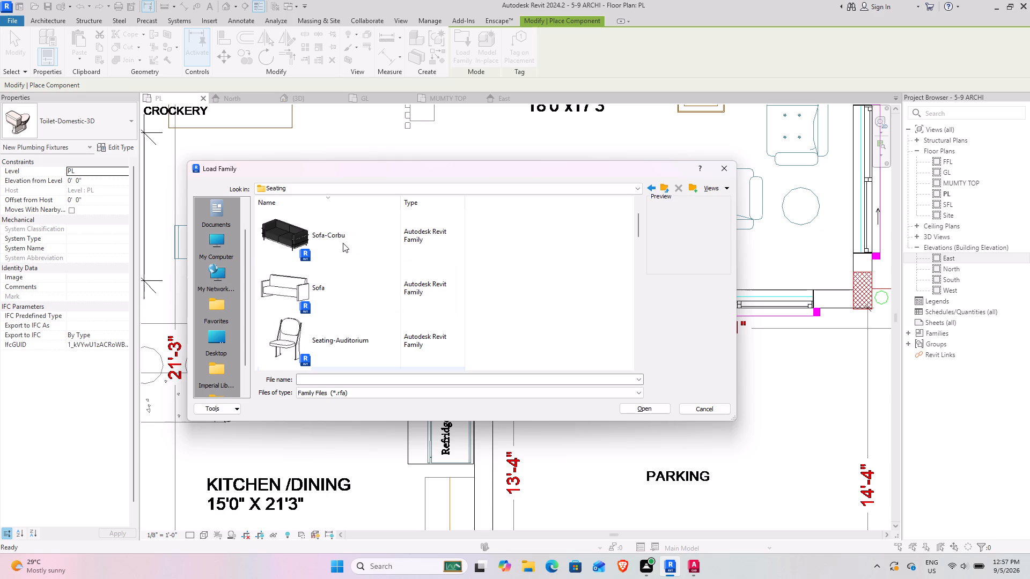
{"action": "scroll", "coordinate": [343, 243], "scroll_direction": "down", "scroll_amount": 2}
{"action": "scroll", "coordinate": [343, 243], "scroll_direction": "up", "scroll_amount": 1}
{"action": "left_click", "coordinate": [321, 268]}
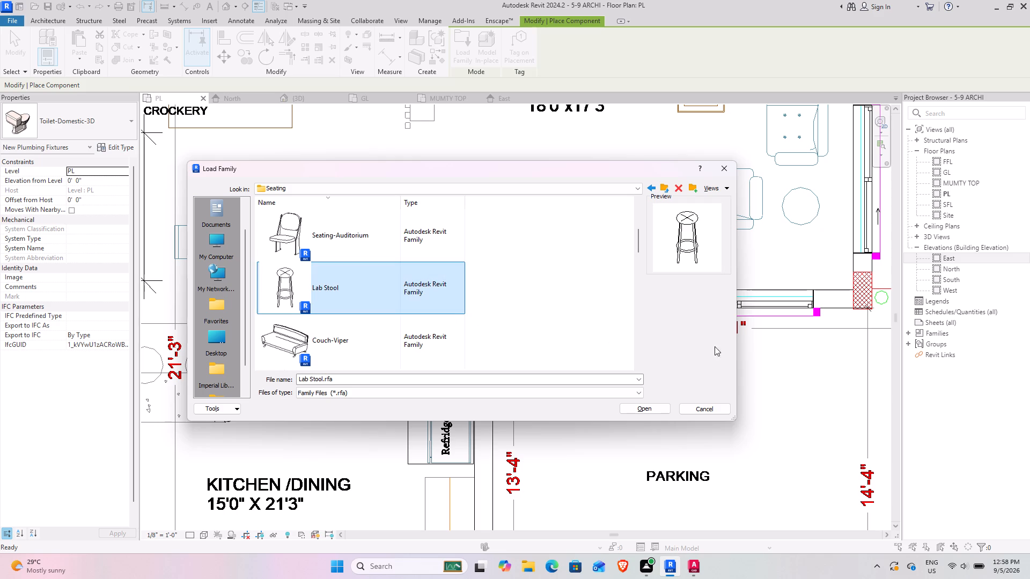
{"action": "left_click", "coordinate": [642, 408]}
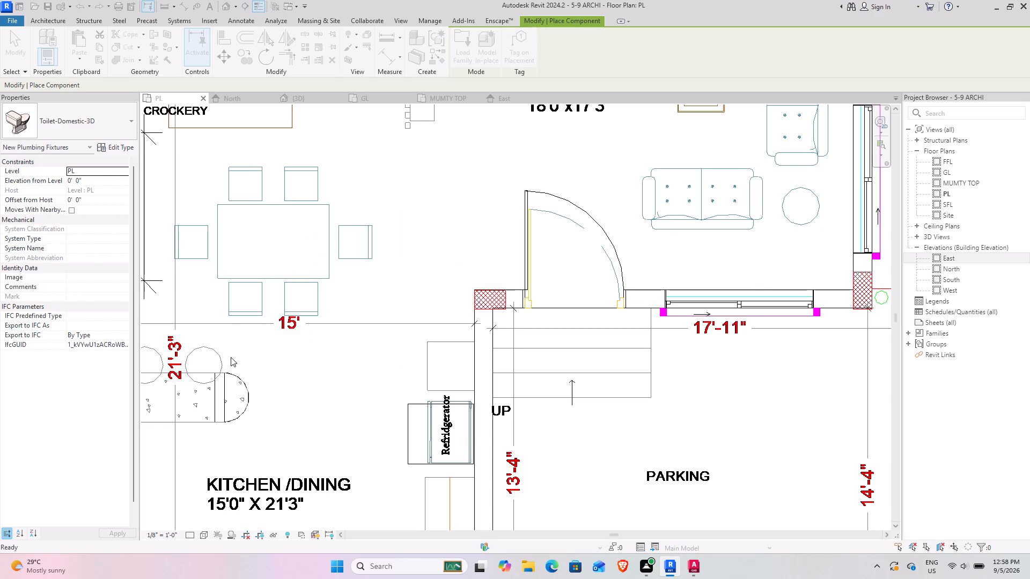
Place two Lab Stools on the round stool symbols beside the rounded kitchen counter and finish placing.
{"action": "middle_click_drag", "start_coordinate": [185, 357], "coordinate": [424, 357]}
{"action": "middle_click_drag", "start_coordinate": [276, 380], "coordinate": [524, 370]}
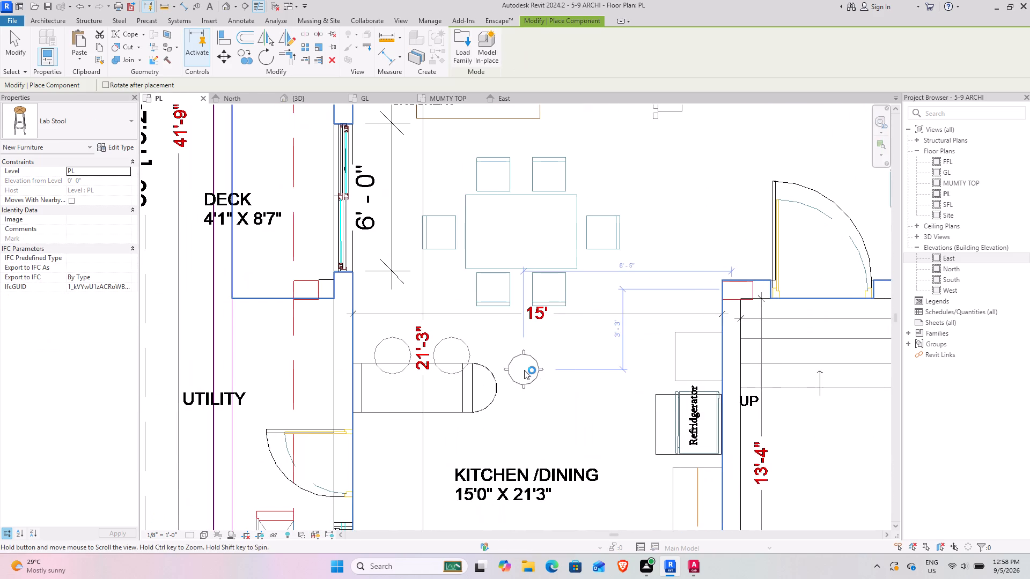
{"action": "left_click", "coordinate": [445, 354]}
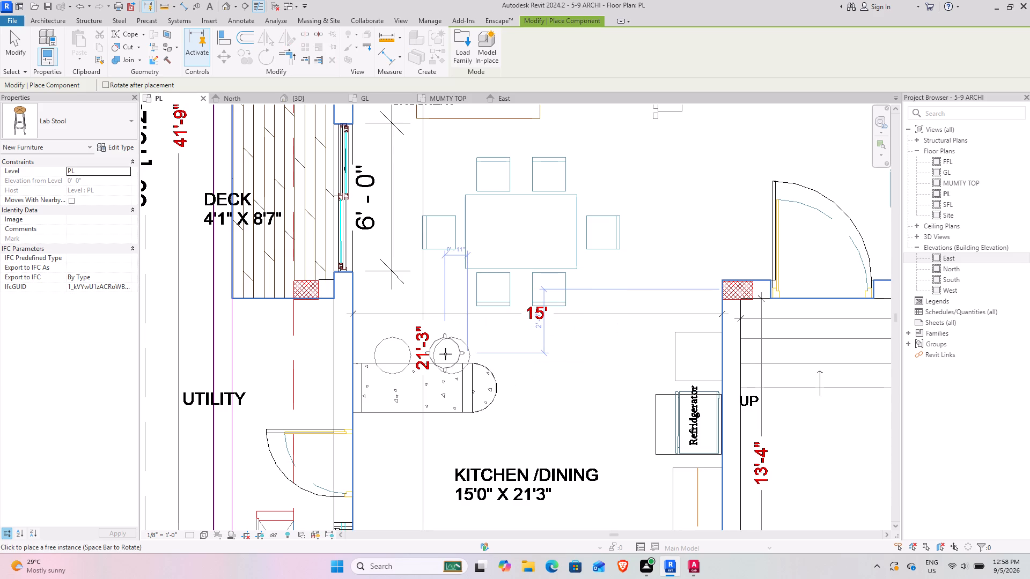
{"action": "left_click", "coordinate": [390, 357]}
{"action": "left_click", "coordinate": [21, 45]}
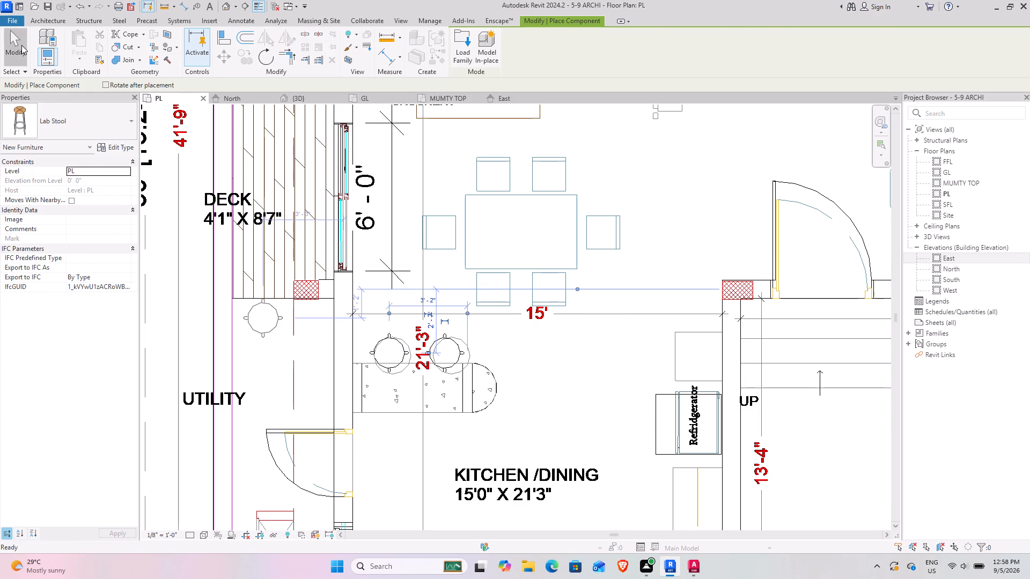
Examine the two lab stools against the kitchen counter from several angles in the 3D view.
{"action": "left_click", "coordinate": [307, 101]}
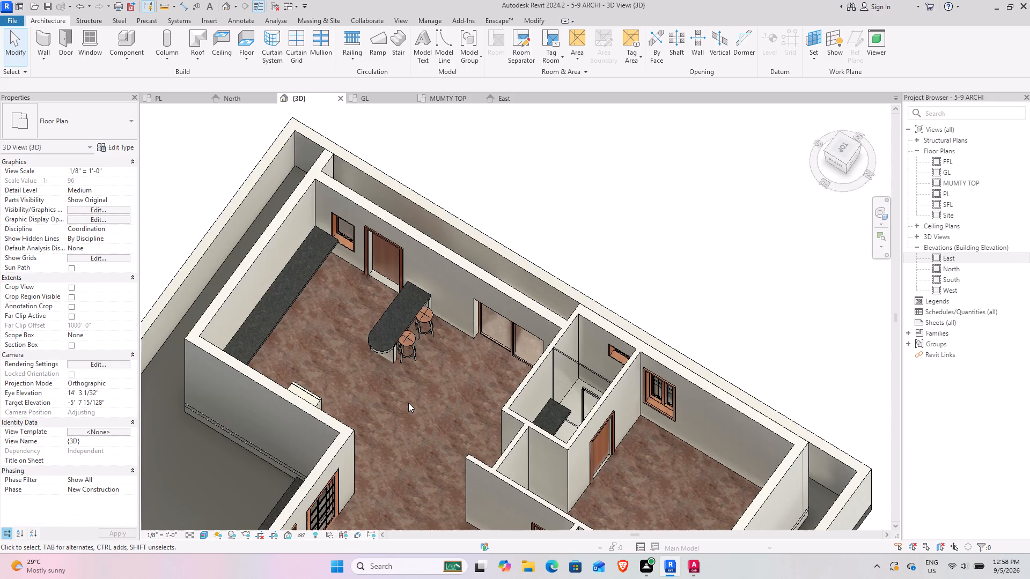
{"action": "middle_click_drag", "start_coordinate": [438, 409], "coordinate": [388, 289], "text": "shift"}
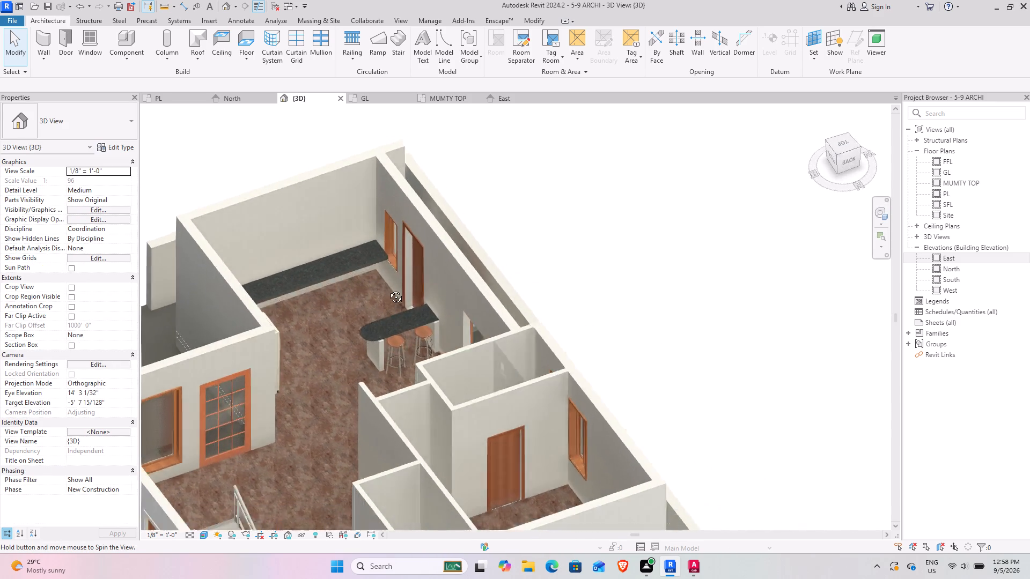
{"action": "middle_click_drag", "start_coordinate": [388, 289], "coordinate": [435, 264], "text": "shift"}
{"action": "scroll", "coordinate": [409, 361], "scroll_direction": "up", "scroll_amount": 4}
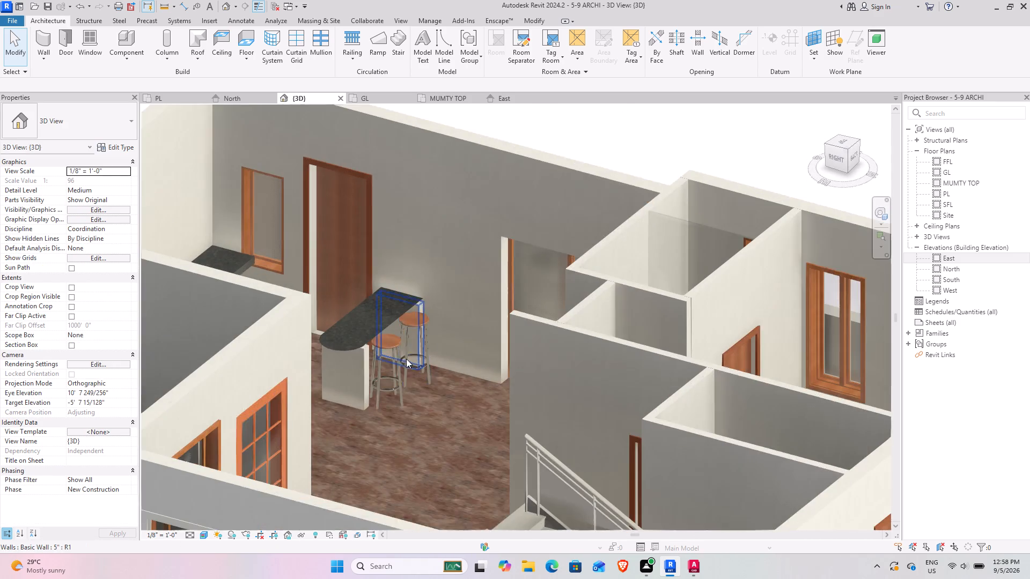
{"action": "scroll", "coordinate": [394, 353], "scroll_direction": "up", "scroll_amount": 8}
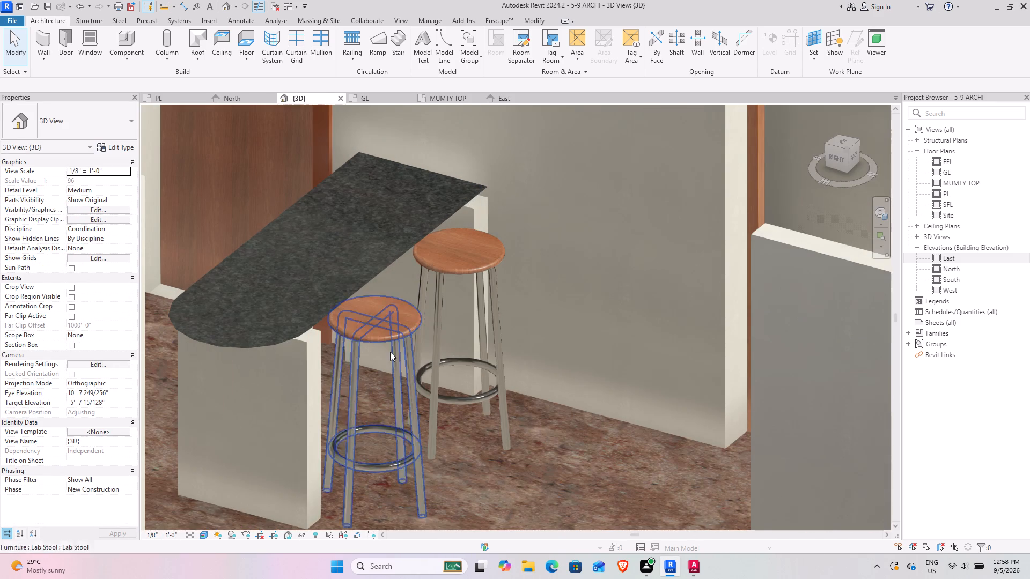
{"action": "scroll", "coordinate": [446, 366], "scroll_direction": "down", "scroll_amount": 9}
{"action": "middle_click_drag", "start_coordinate": [424, 366], "coordinate": [502, 452], "text": "shift"}
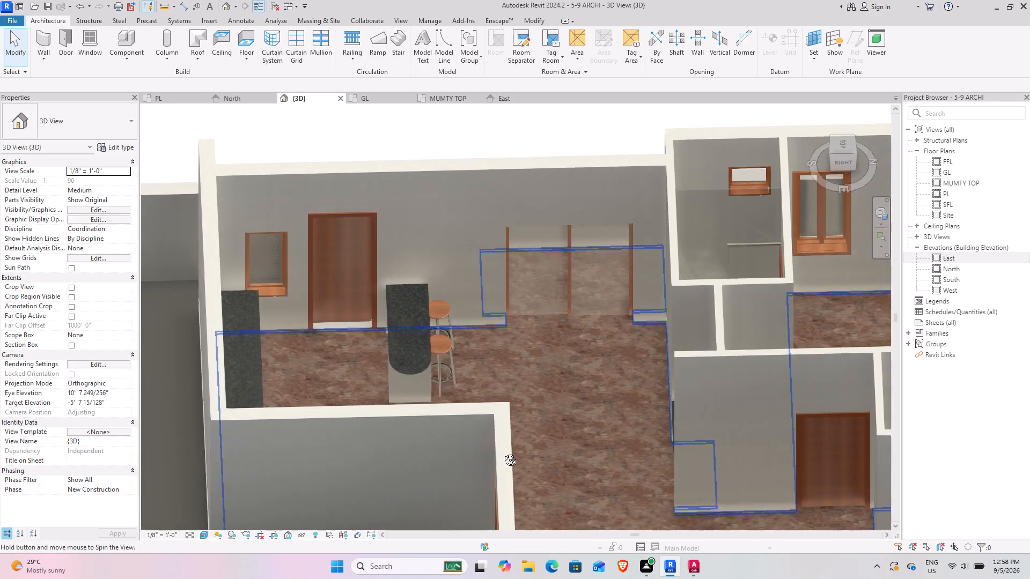
{"action": "middle_click_drag", "start_coordinate": [502, 452], "coordinate": [363, 462], "text": "shift"}
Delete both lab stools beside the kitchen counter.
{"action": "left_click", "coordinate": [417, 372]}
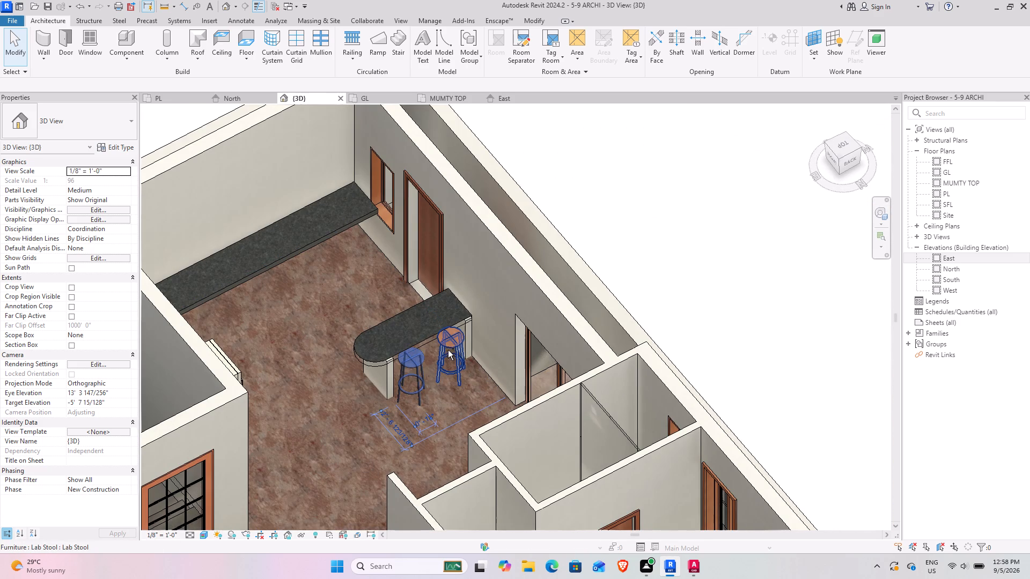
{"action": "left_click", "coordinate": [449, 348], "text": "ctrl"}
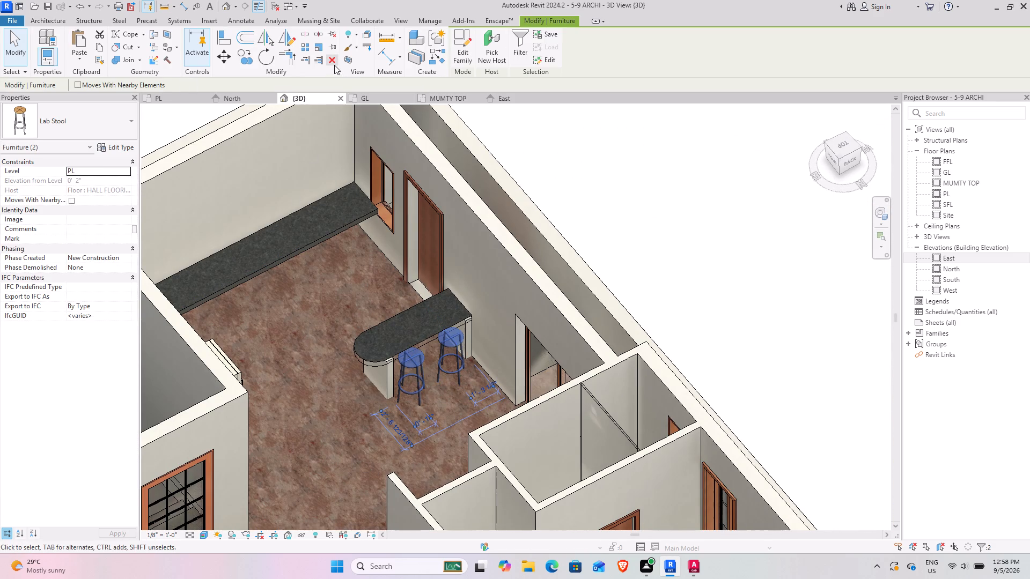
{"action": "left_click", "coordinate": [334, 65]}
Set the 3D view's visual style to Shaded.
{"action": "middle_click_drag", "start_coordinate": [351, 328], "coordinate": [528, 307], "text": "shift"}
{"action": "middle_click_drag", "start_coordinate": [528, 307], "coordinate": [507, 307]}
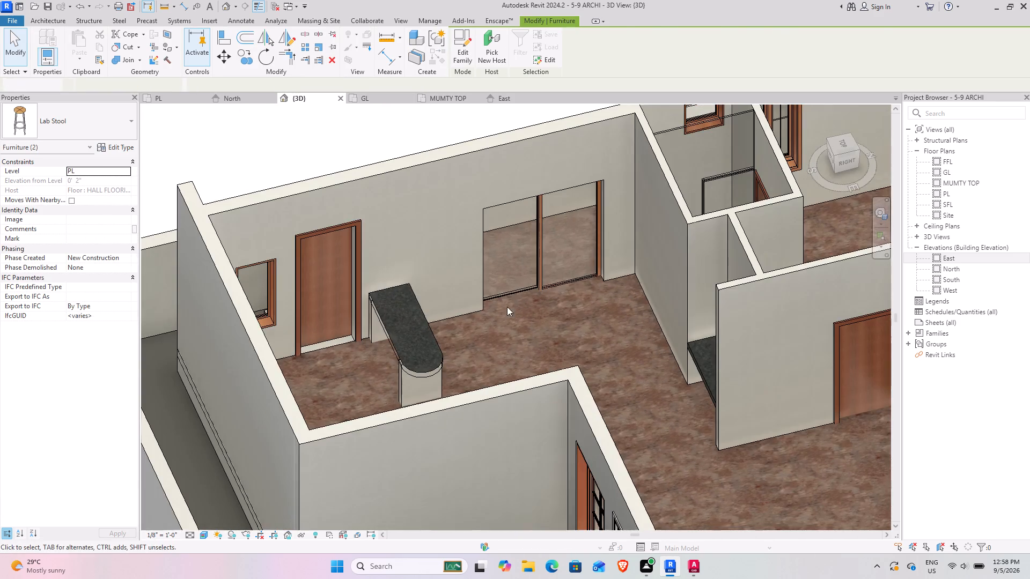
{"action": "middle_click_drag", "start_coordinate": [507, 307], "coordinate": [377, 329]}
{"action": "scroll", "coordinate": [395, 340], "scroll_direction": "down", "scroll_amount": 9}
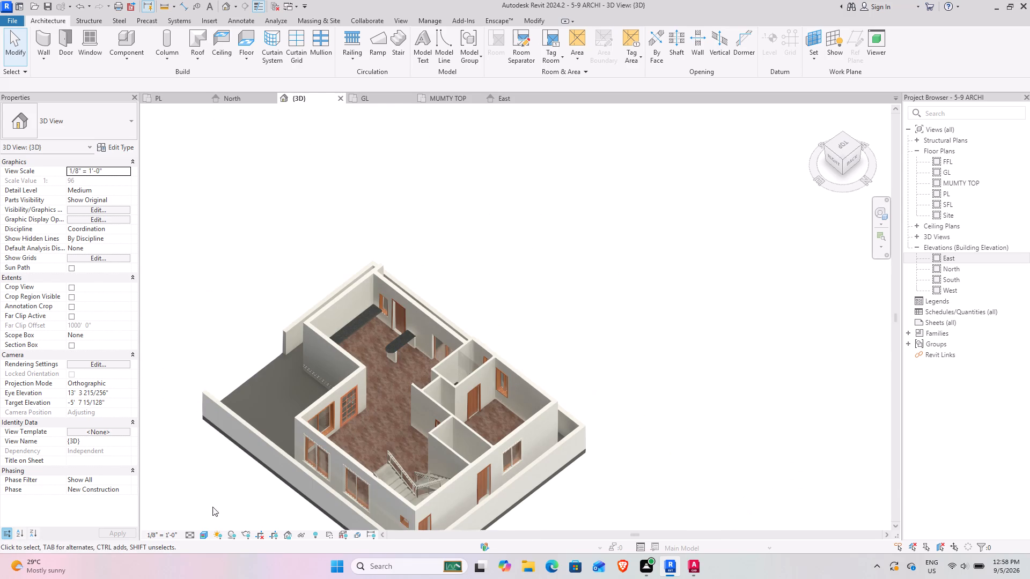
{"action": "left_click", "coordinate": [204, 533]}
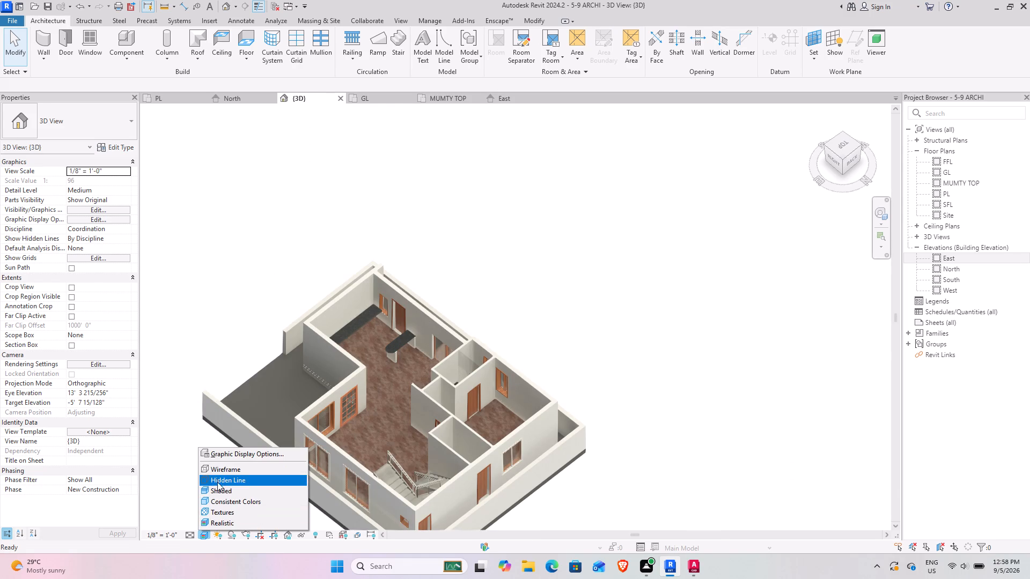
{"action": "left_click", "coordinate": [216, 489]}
Examine the shaded house model's rooms, stair and front entrance from several angles.
{"action": "middle_click_drag", "start_coordinate": [329, 411], "coordinate": [466, 412], "text": "shift"}
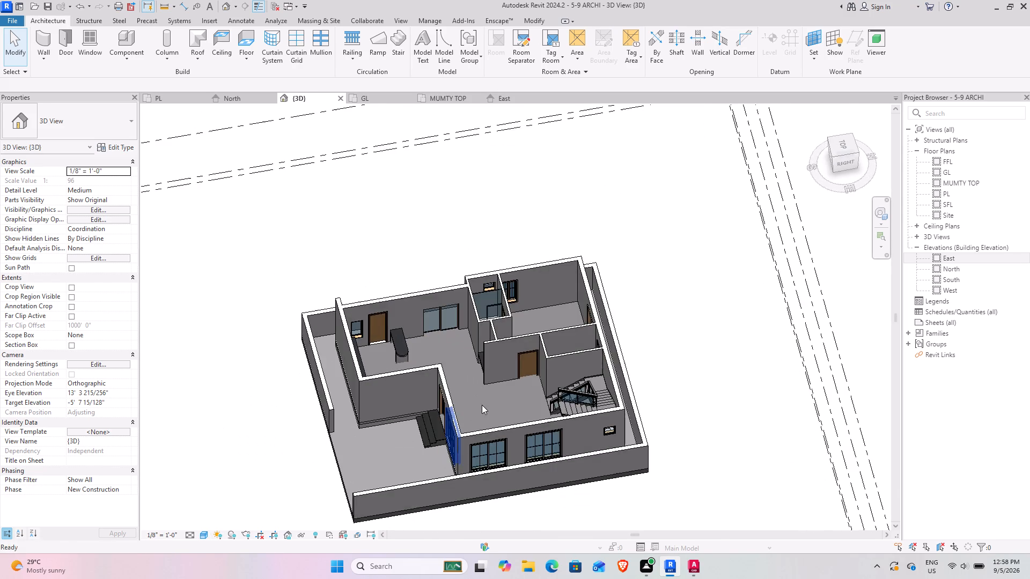
{"action": "middle_click_drag", "start_coordinate": [471, 402], "coordinate": [417, 405], "text": "shift"}
{"action": "scroll", "coordinate": [415, 345], "scroll_direction": "up", "scroll_amount": 7}
{"action": "middle_click_drag", "start_coordinate": [380, 404], "coordinate": [617, 382], "text": "shift"}
{"action": "middle_click_drag", "start_coordinate": [617, 382], "coordinate": [520, 576]}
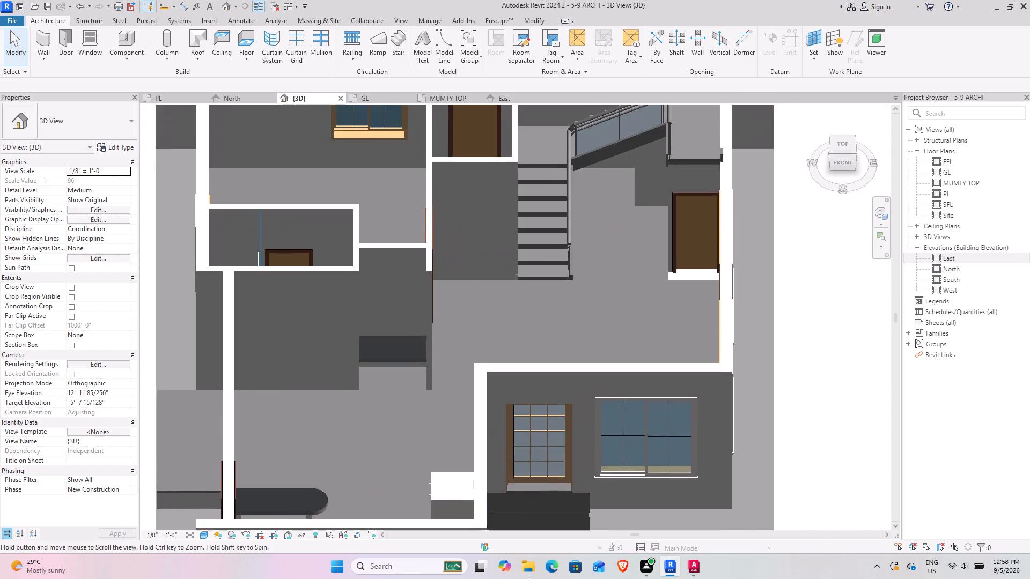
{"action": "middle_click_drag", "start_coordinate": [520, 576], "coordinate": [520, 576]}
{"action": "middle_click_drag", "start_coordinate": [494, 365], "coordinate": [433, 477]}
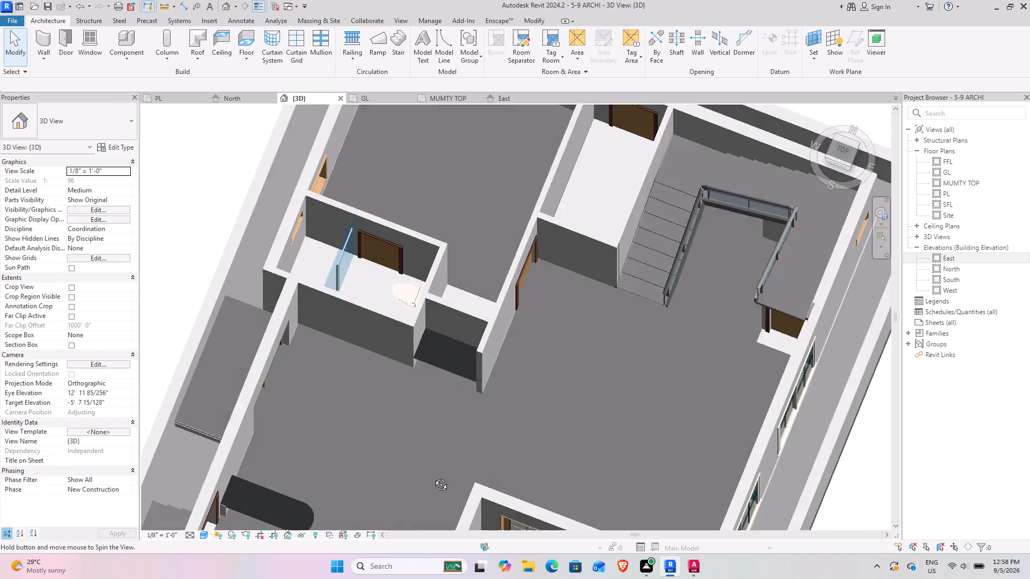
{"action": "middle_click_drag", "start_coordinate": [433, 477], "coordinate": [426, 471]}
{"action": "middle_click_drag", "start_coordinate": [518, 448], "coordinate": [451, 399]}
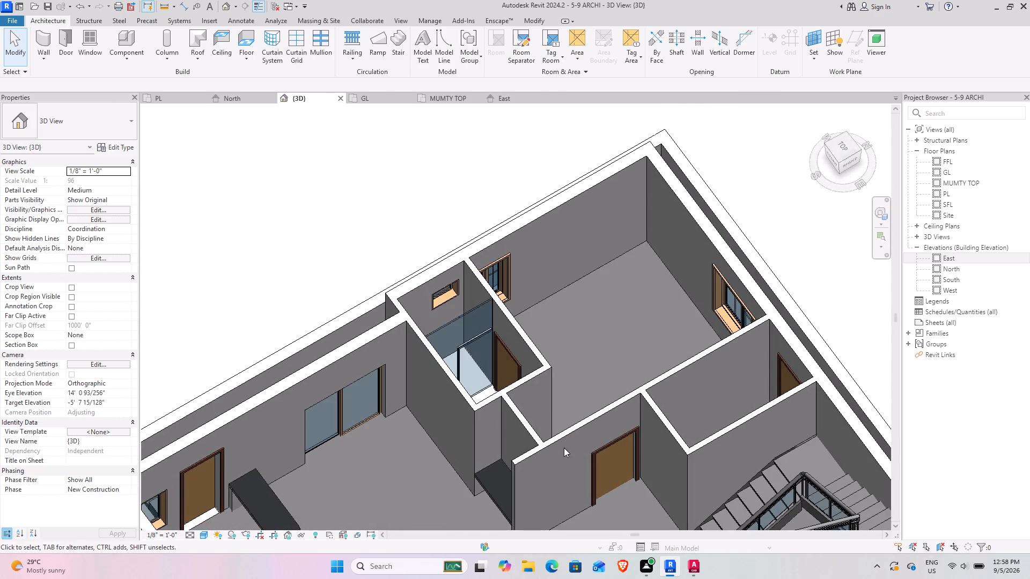
{"action": "middle_click_drag", "start_coordinate": [562, 448], "coordinate": [258, 363]}
{"action": "middle_click_drag", "start_coordinate": [410, 423], "coordinate": [504, 420]}
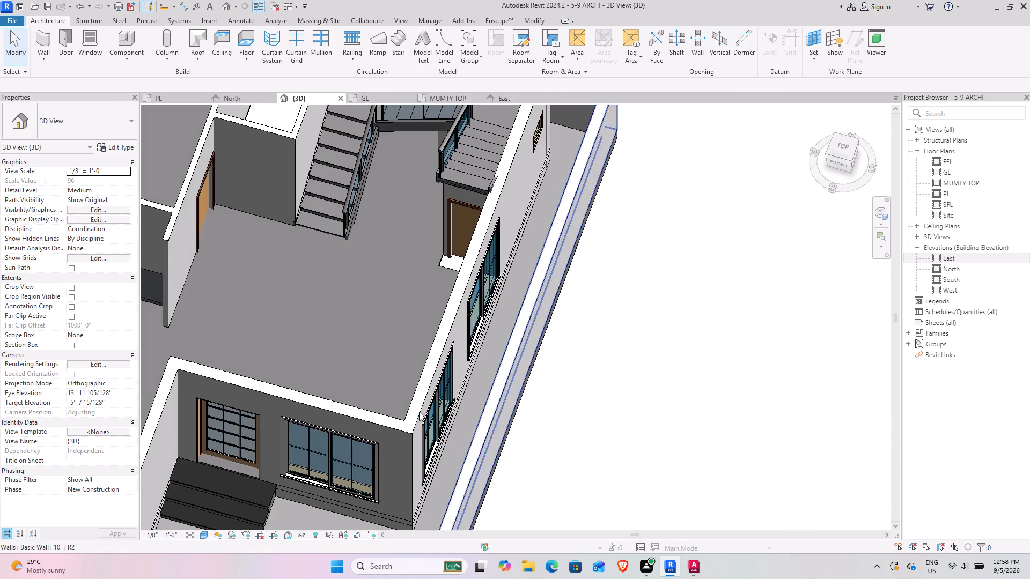
{"action": "middle_click_drag", "start_coordinate": [419, 412], "coordinate": [660, 365]}
{"action": "scroll", "coordinate": [640, 372], "scroll_direction": "down", "scroll_amount": 4}
{"action": "middle_click_drag", "start_coordinate": [525, 446], "coordinate": [497, 368], "text": "shift"}
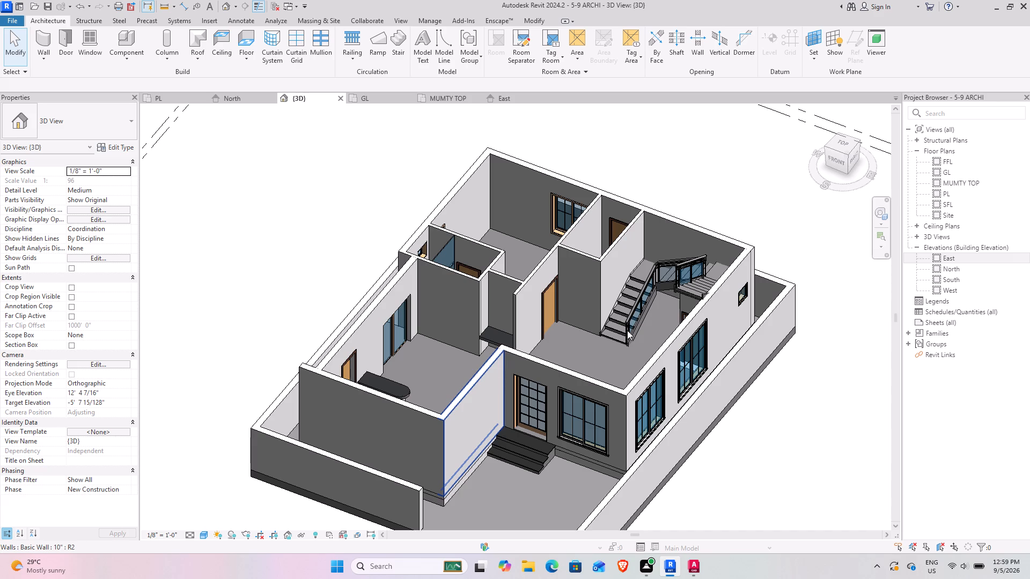
{"action": "scroll", "coordinate": [532, 341], "scroll_direction": "up", "scroll_amount": 3}
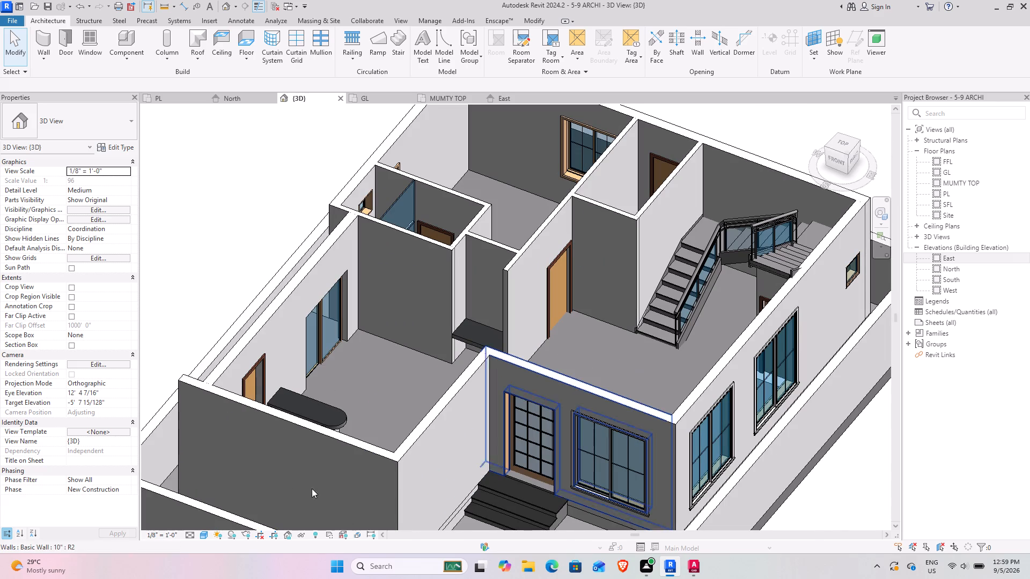
Set the 3D view's visual style to Hidden Line.
{"action": "left_click", "coordinate": [200, 535]}
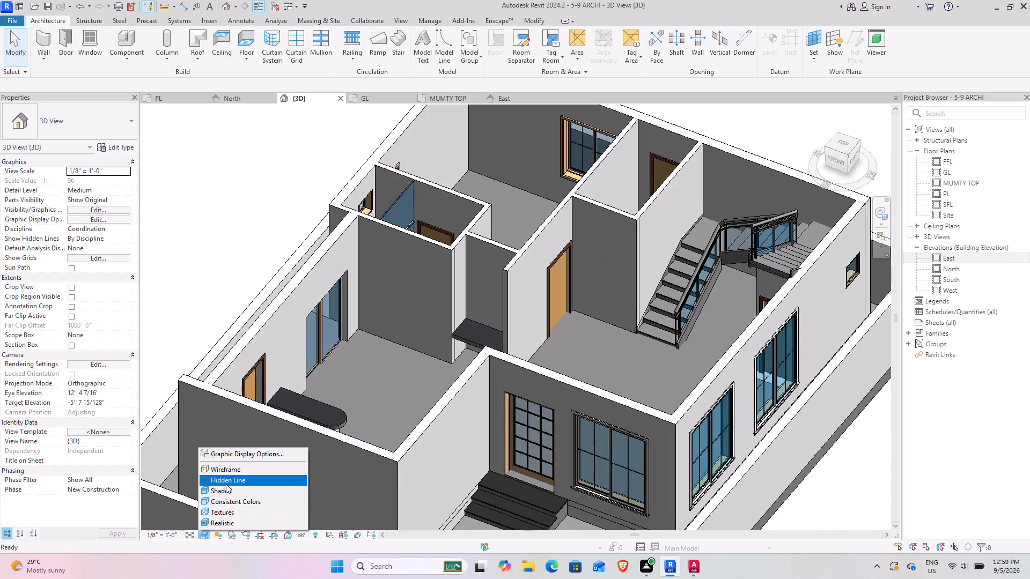
{"action": "left_click", "coordinate": [226, 484]}
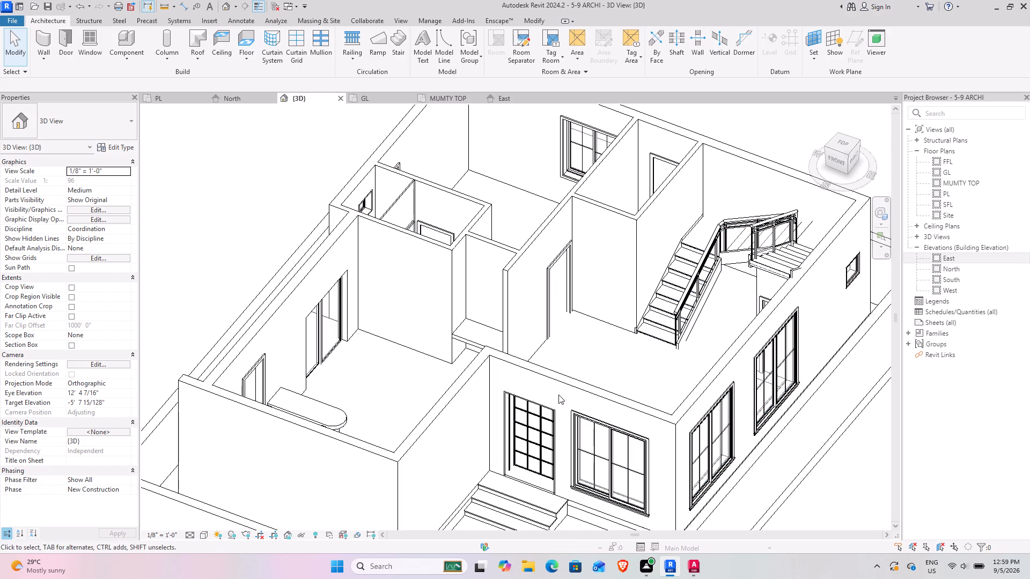
Examine the hidden-line house model's interior and exterior from several angles.
{"action": "middle_click_drag", "start_coordinate": [507, 462], "coordinate": [628, 442], "text": "shift"}
{"action": "middle_click_drag", "start_coordinate": [626, 441], "coordinate": [428, 461], "text": "shift"}
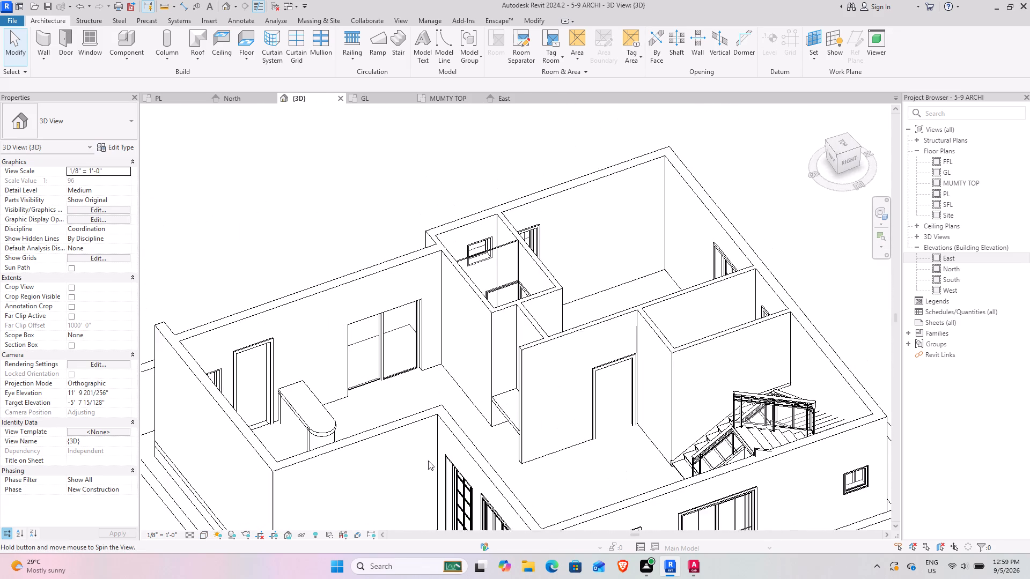
{"action": "middle_click_drag", "start_coordinate": [521, 411], "coordinate": [710, 389], "text": "shift"}
{"action": "middle_click_drag", "start_coordinate": [708, 388], "coordinate": [545, 367]}
{"action": "scroll", "coordinate": [517, 369], "scroll_direction": "down", "scroll_amount": 3}
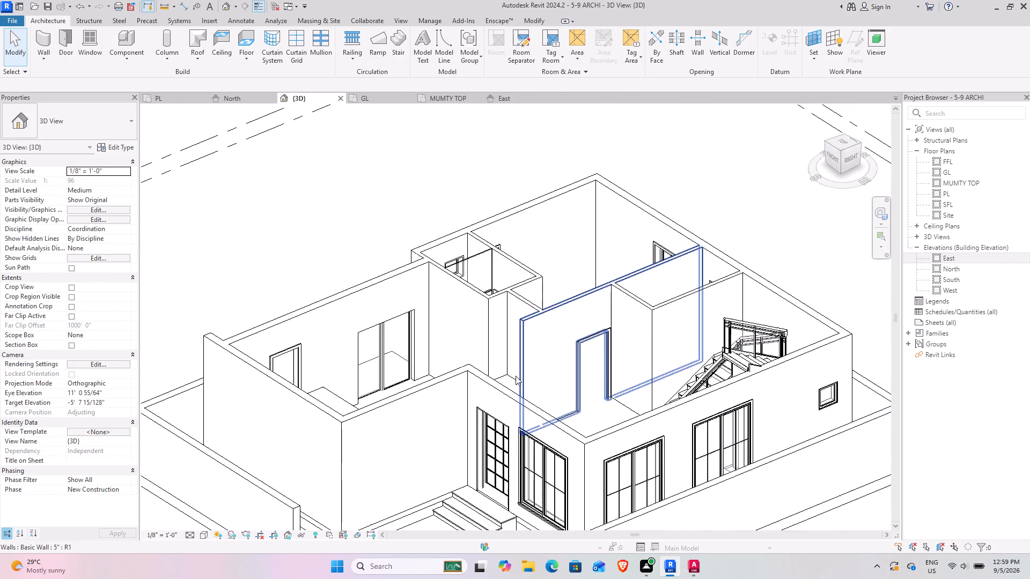
{"action": "scroll", "coordinate": [516, 376], "scroll_direction": "down", "scroll_amount": 1}
{"action": "middle_click_drag", "start_coordinate": [484, 465], "coordinate": [535, 436], "text": "shift"}
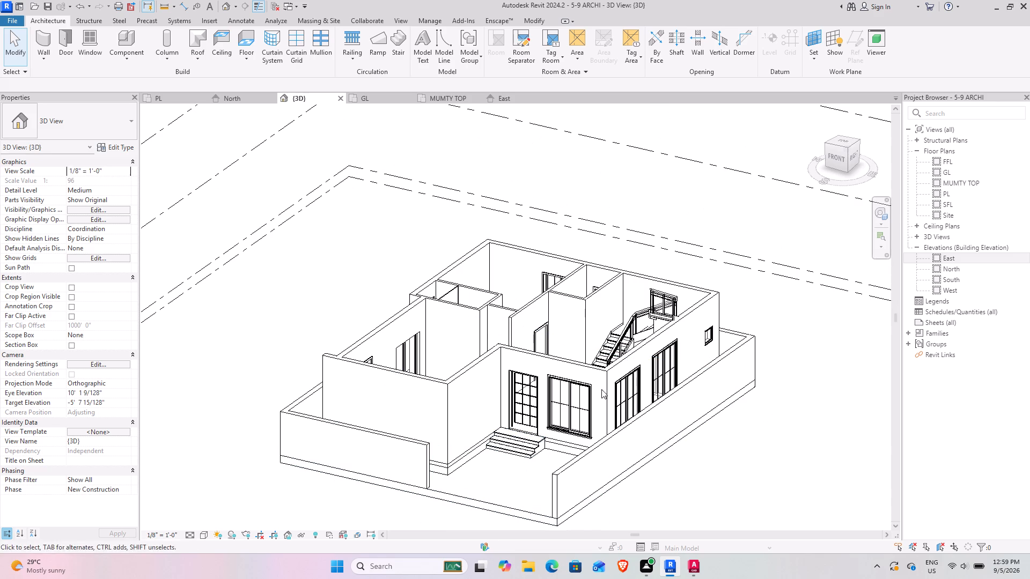
{"action": "middle_click_drag", "start_coordinate": [523, 450], "coordinate": [528, 412], "text": "shift"}
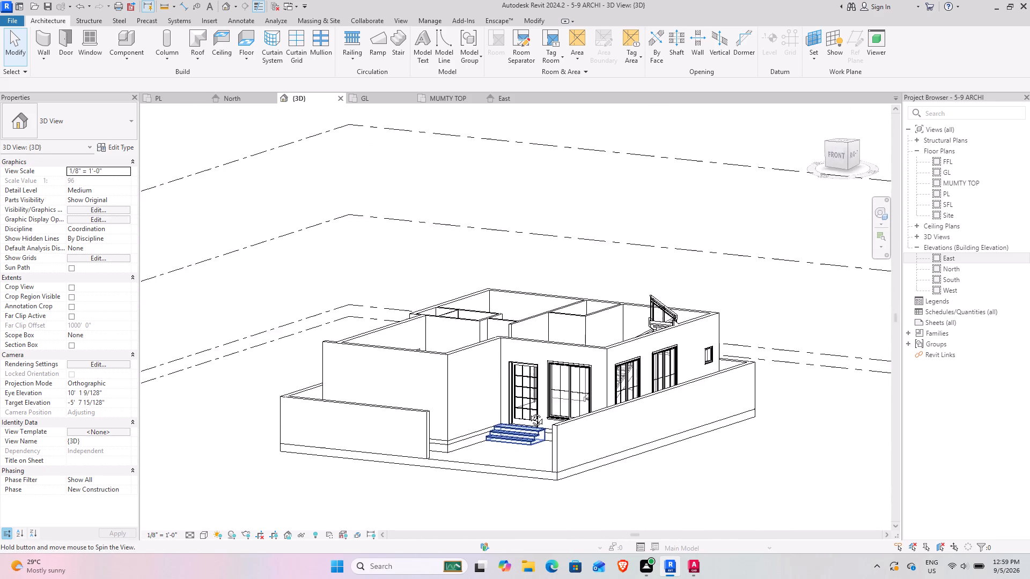
Switch to the duplex DWG in AutoCAD and examine its floor plan, footing, plinth beam and site level sheets.
{"action": "middle_click_drag", "start_coordinate": [528, 412], "coordinate": [560, 433], "text": "shift"}
{"action": "left_click", "coordinate": [699, 578]}
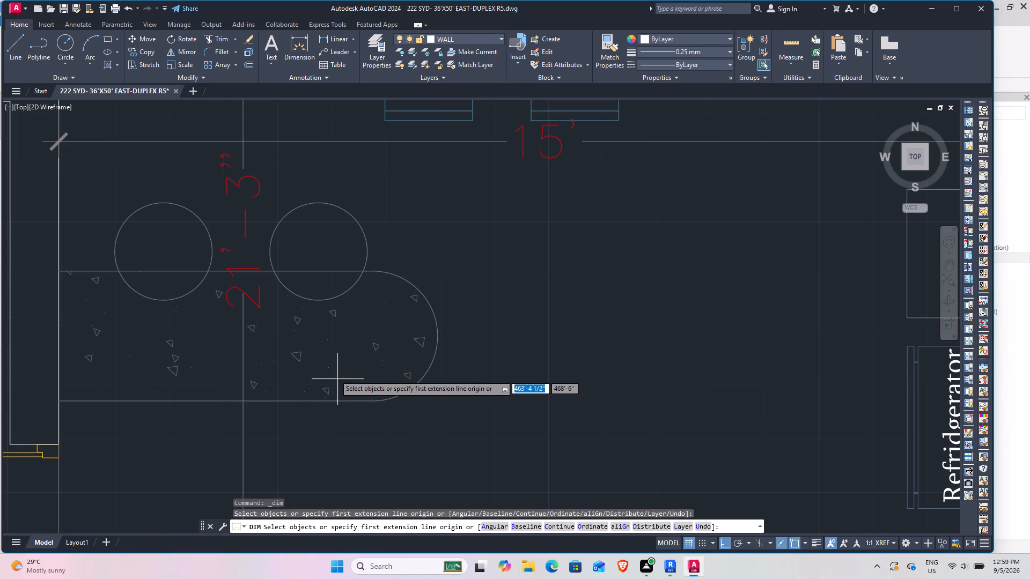
{"action": "scroll", "coordinate": [335, 375], "scroll_direction": "down", "scroll_amount": 6}
{"action": "scroll", "coordinate": [439, 372], "scroll_direction": "down", "scroll_amount": 3}
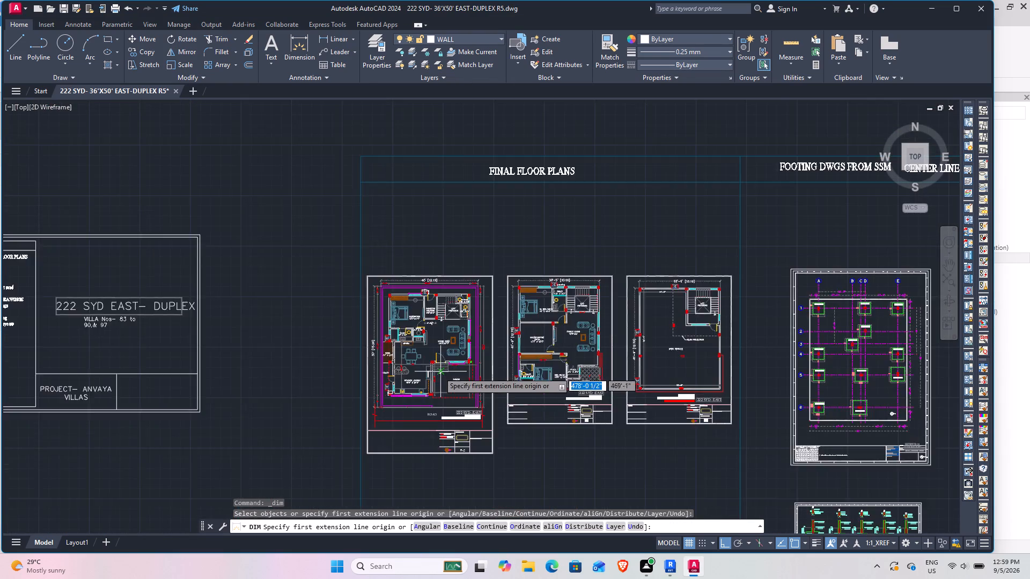
{"action": "middle_click_drag", "start_coordinate": [569, 388], "coordinate": [286, 370]}
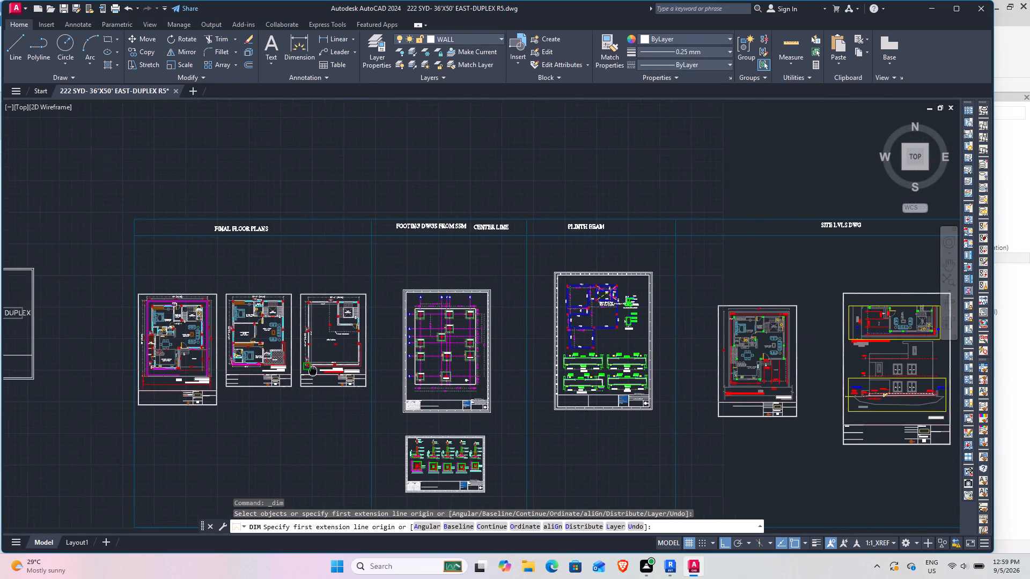
{"action": "middle_click_drag", "start_coordinate": [286, 370], "coordinate": [70, 368]}
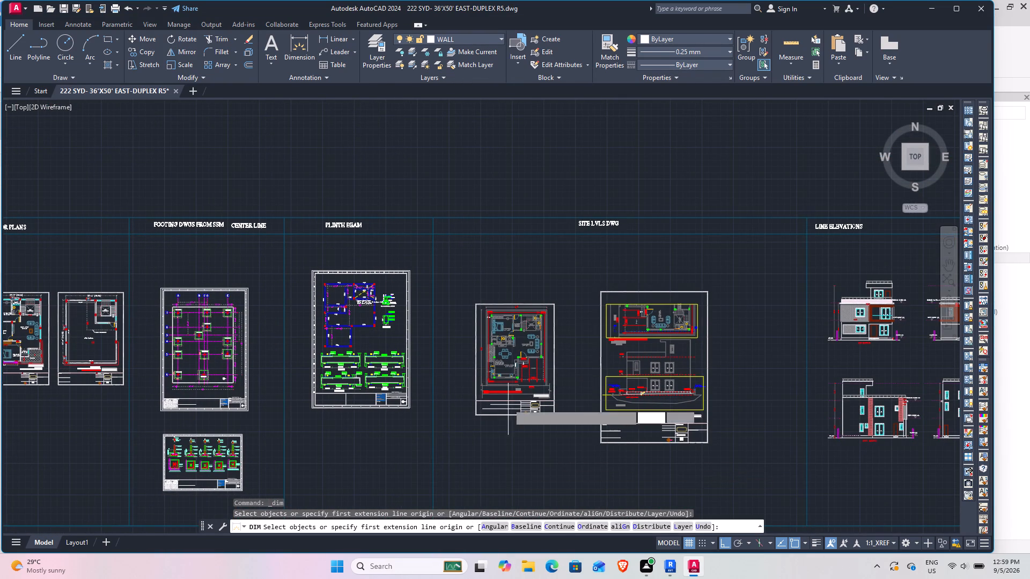
{"action": "scroll", "coordinate": [492, 308], "scroll_direction": "up", "scroll_amount": 3}
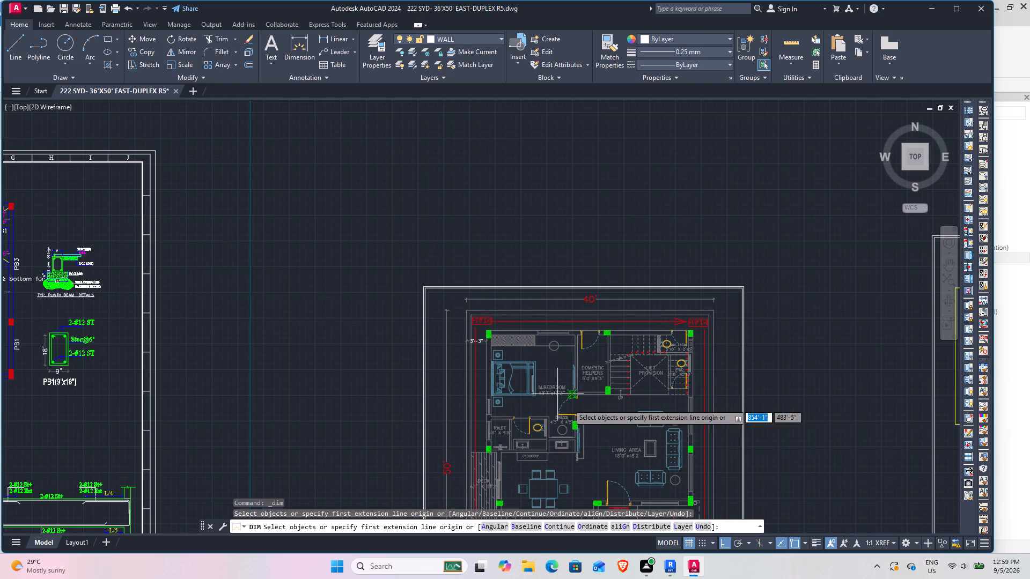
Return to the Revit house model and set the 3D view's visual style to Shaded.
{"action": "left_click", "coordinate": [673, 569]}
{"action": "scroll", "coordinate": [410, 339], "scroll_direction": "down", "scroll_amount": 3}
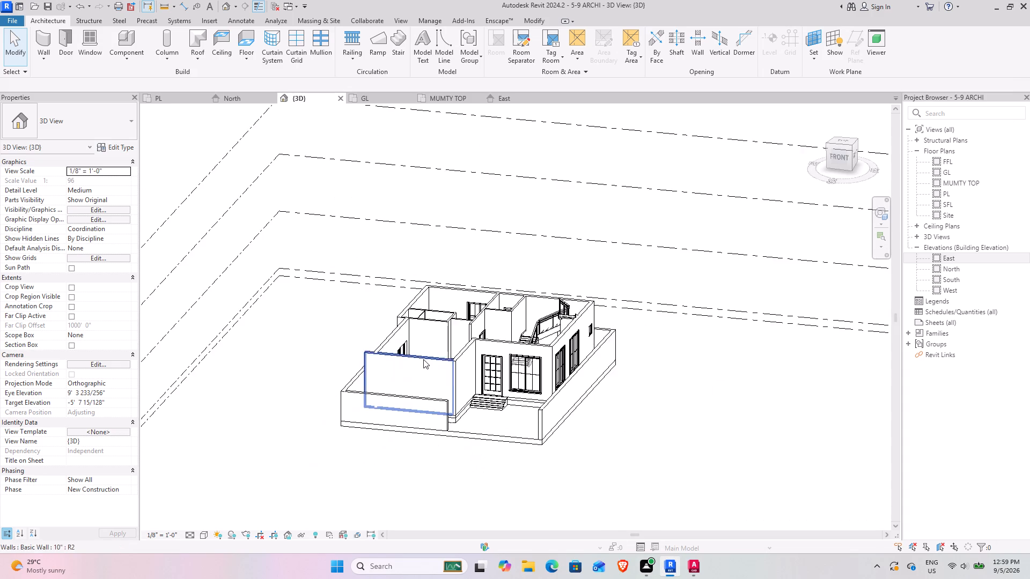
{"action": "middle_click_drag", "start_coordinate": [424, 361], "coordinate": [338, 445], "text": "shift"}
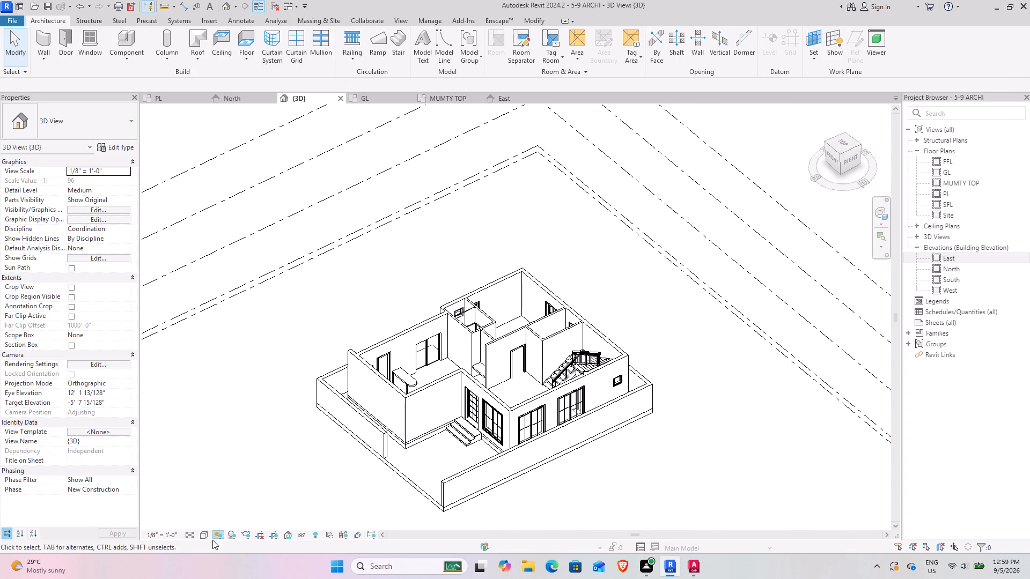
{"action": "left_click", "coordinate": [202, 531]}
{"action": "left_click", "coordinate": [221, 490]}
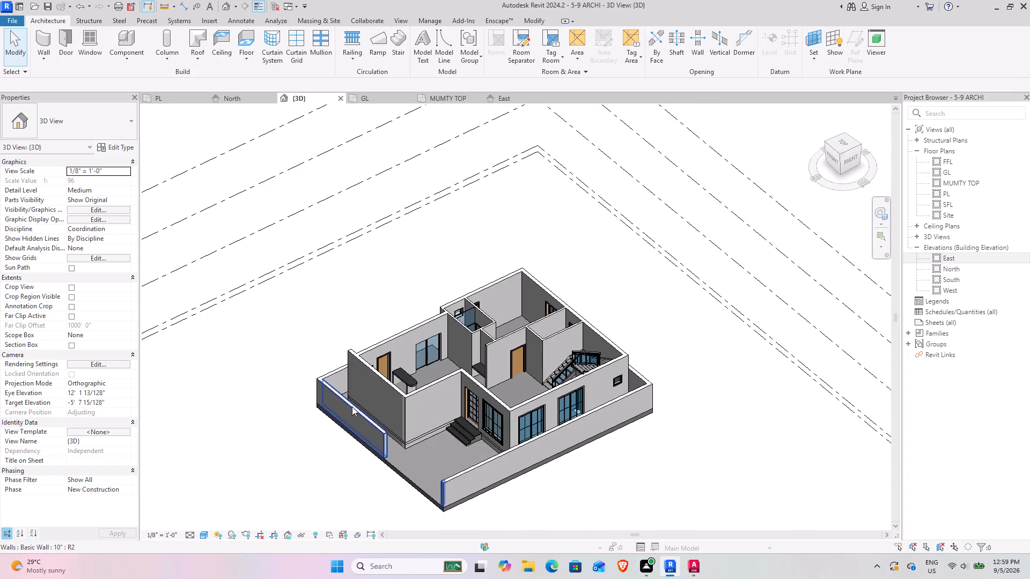
Examine the shaded model's kitchen counters, dining area and front entrance from several angles.
{"action": "middle_click_drag", "start_coordinate": [352, 406], "coordinate": [400, 460], "text": "shift"}
{"action": "scroll", "coordinate": [425, 376], "scroll_direction": "up", "scroll_amount": 9}
{"action": "middle_click_drag", "start_coordinate": [429, 399], "coordinate": [193, 411], "text": "shift"}
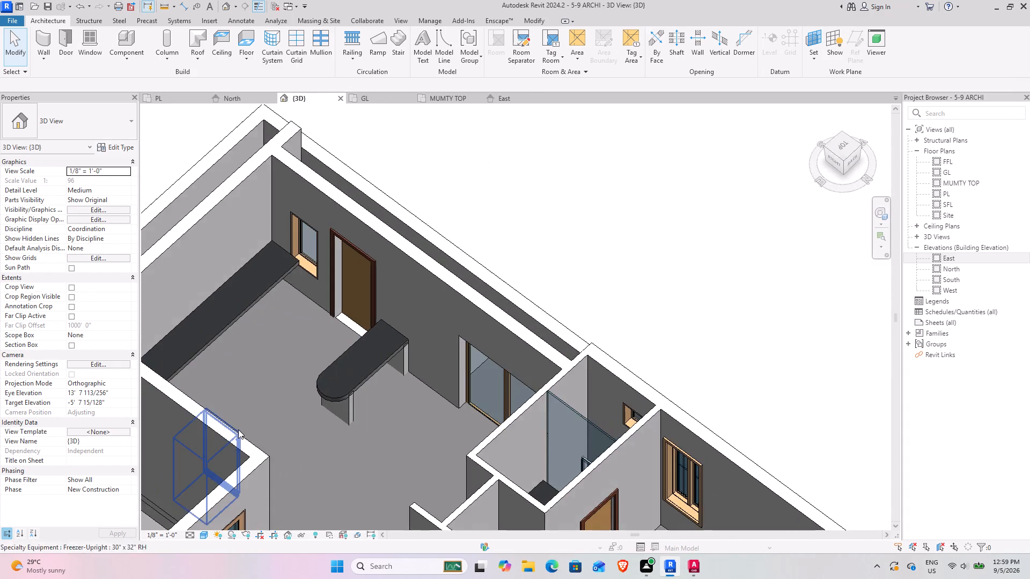
{"action": "middle_click_drag", "start_coordinate": [244, 413], "coordinate": [518, 418]}
{"action": "middle_click_drag", "start_coordinate": [507, 380], "coordinate": [471, 411]}
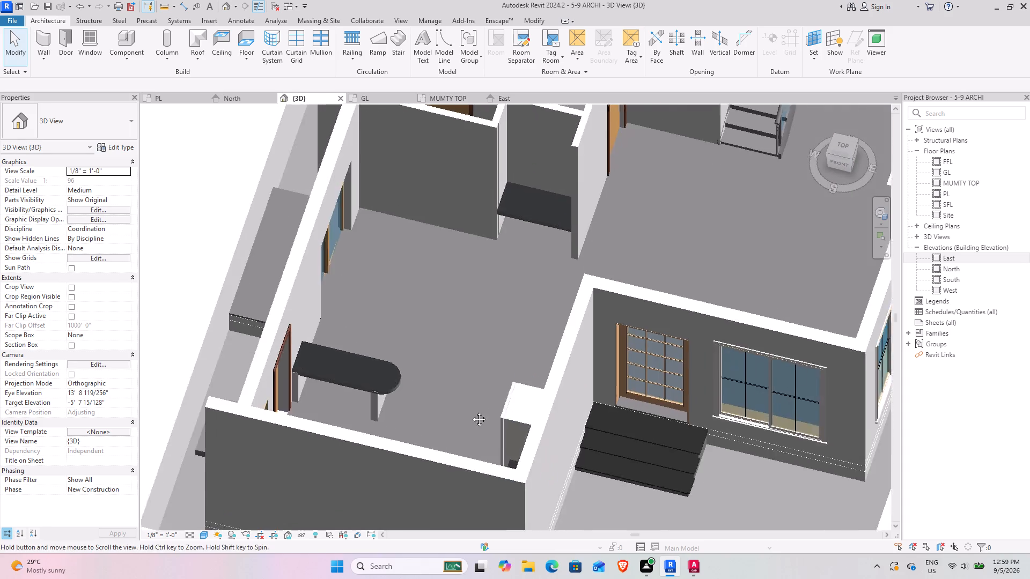
{"action": "middle_click_drag", "start_coordinate": [471, 411], "coordinate": [460, 478]}
{"action": "middle_click_drag", "start_coordinate": [369, 433], "coordinate": [613, 409], "text": "shift"}
{"action": "middle_click_drag", "start_coordinate": [581, 486], "coordinate": [836, 264]}
{"action": "middle_click_drag", "start_coordinate": [731, 302], "coordinate": [546, 421], "text": "shift"}
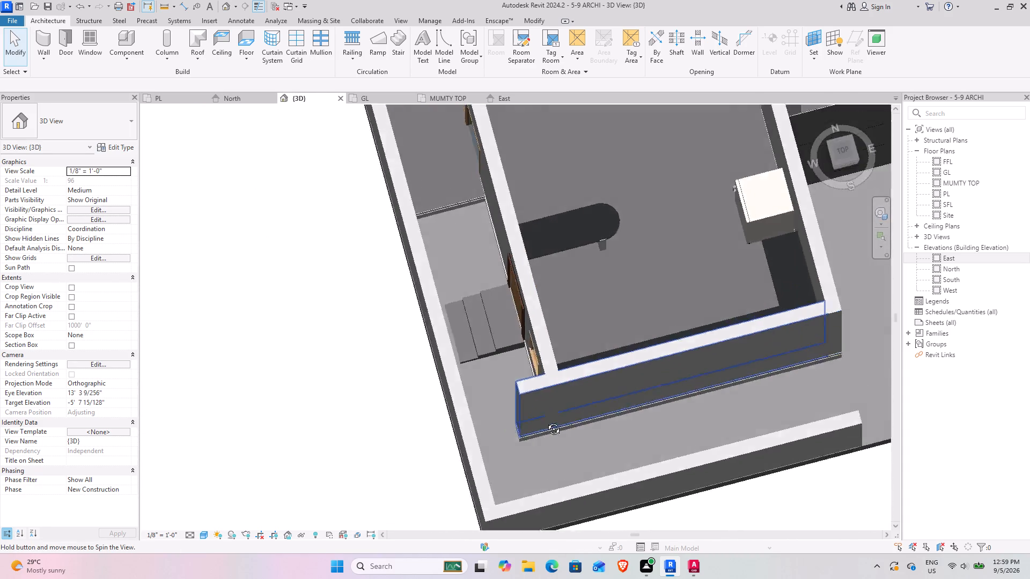
{"action": "middle_click_drag", "start_coordinate": [546, 421], "coordinate": [529, 255], "text": "shift"}
{"action": "middle_click_drag", "start_coordinate": [529, 255], "coordinate": [463, 411]}
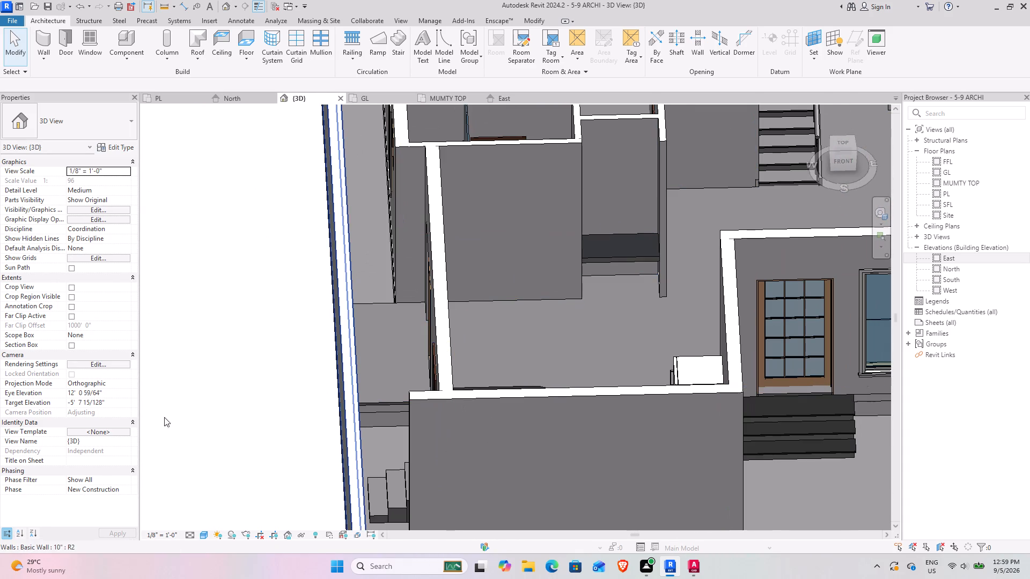
Set the 3D view's visual style to Realistic.
{"action": "left_click", "coordinate": [208, 534]}
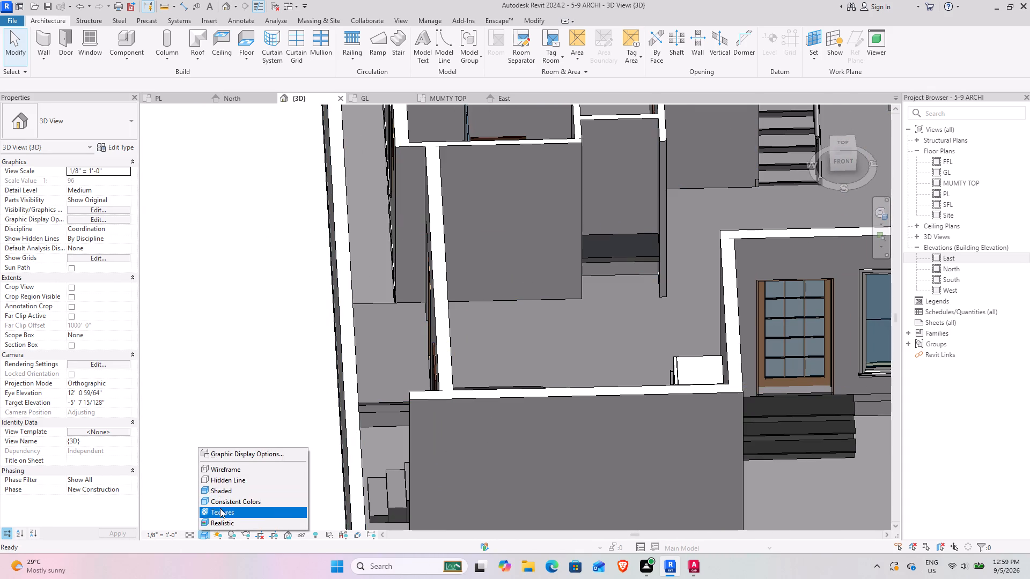
{"action": "left_click", "coordinate": [220, 523]}
{"action": "left_click", "coordinate": [264, 301]}
Examine the realistic house model's kitchen, rooms, stair and front entrance.
{"action": "scroll", "coordinate": [410, 334], "scroll_direction": "down", "scroll_amount": 4}
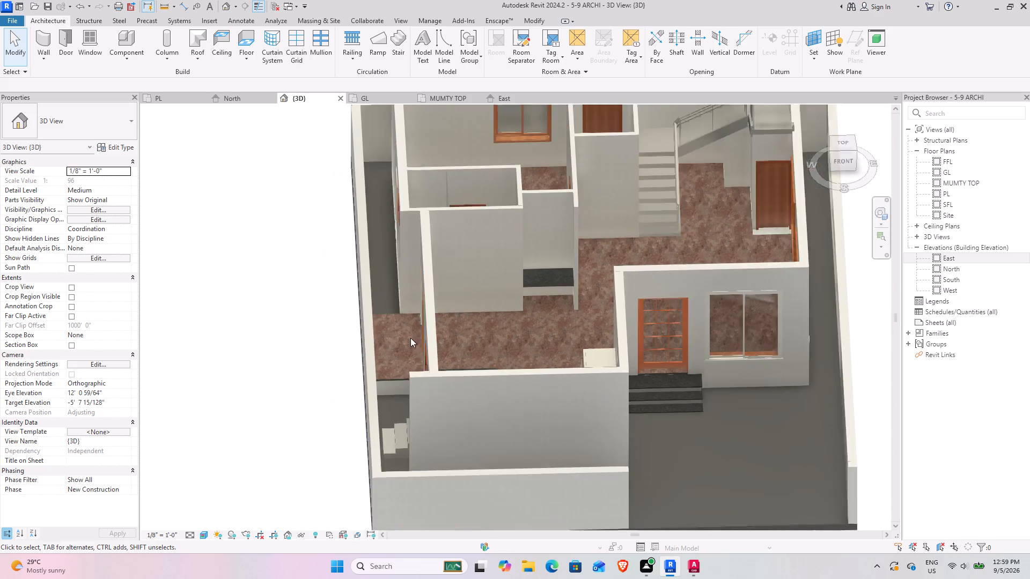
{"action": "middle_click_drag", "start_coordinate": [407, 342], "coordinate": [140, 465], "text": "shift"}
{"action": "middle_click_drag", "start_coordinate": [501, 398], "coordinate": [450, 329], "text": "shift"}
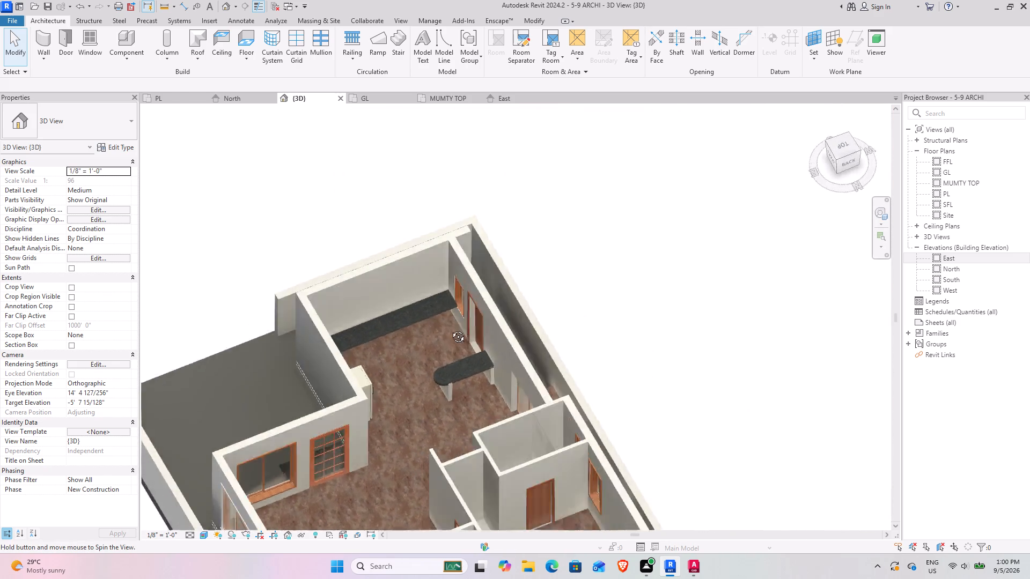
{"action": "middle_click_drag", "start_coordinate": [450, 329], "coordinate": [640, 290], "text": "shift"}
{"action": "middle_click_drag", "start_coordinate": [395, 335], "coordinate": [415, 410], "text": "shift"}
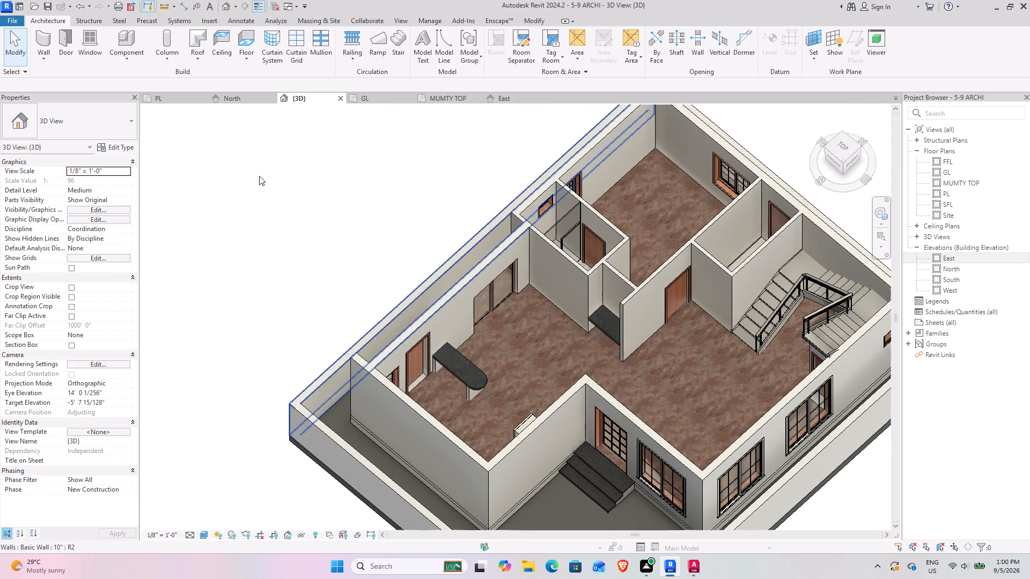
Open the PL floor plan and examine the kitchen/dining, living area, bedroom, toilet and stair layouts.
{"action": "left_click", "coordinate": [176, 99]}
{"action": "scroll", "coordinate": [517, 343], "scroll_direction": "down", "scroll_amount": 4}
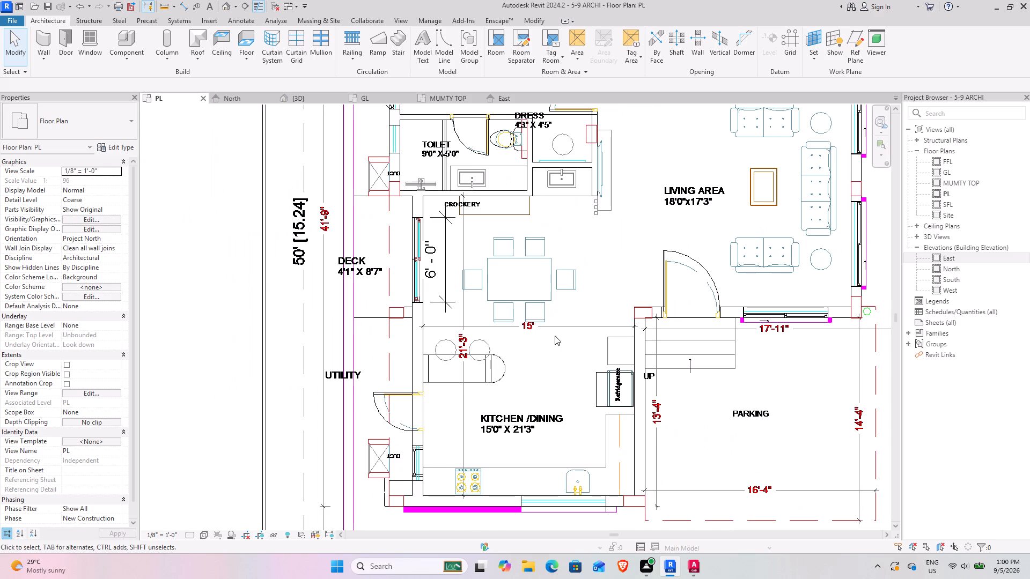
{"action": "middle_click_drag", "start_coordinate": [547, 336], "coordinate": [417, 336]}
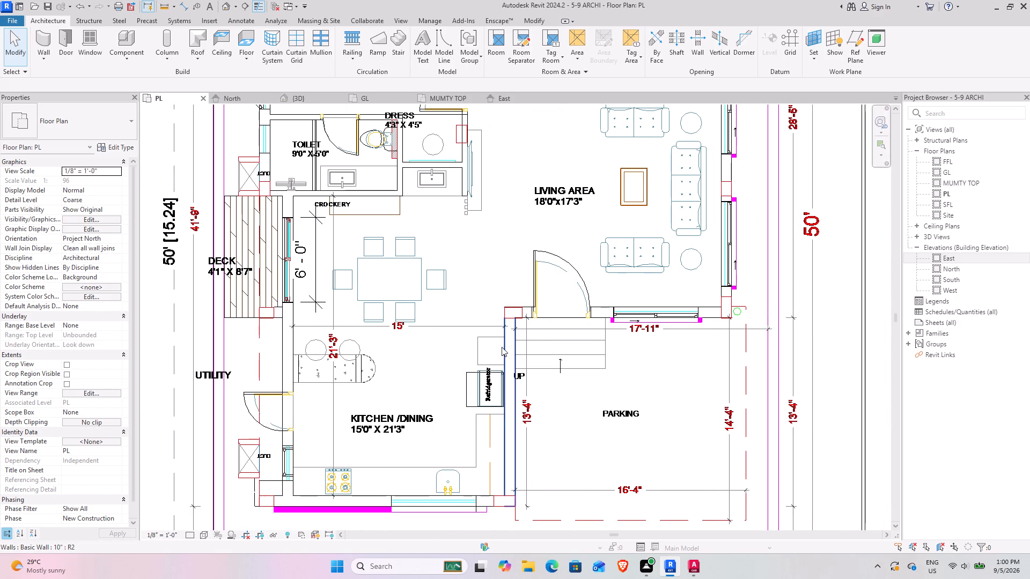
{"action": "middle_click_drag", "start_coordinate": [496, 348], "coordinate": [505, 432]}
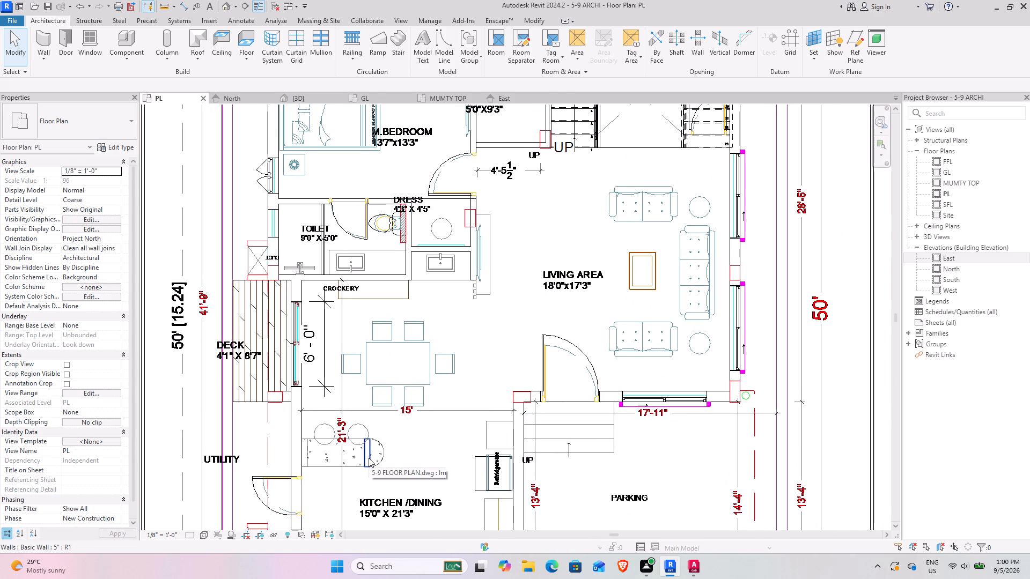
{"action": "middle_click_drag", "start_coordinate": [483, 372], "coordinate": [483, 385]}
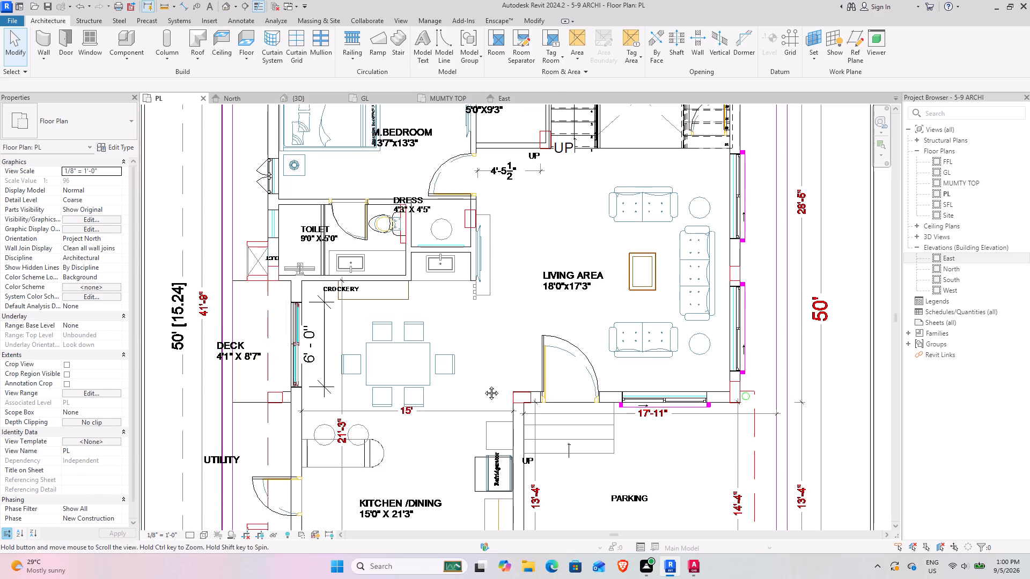
{"action": "middle_click_drag", "start_coordinate": [483, 385], "coordinate": [476, 440]}
{"action": "middle_click_drag", "start_coordinate": [523, 430], "coordinate": [381, 402]}
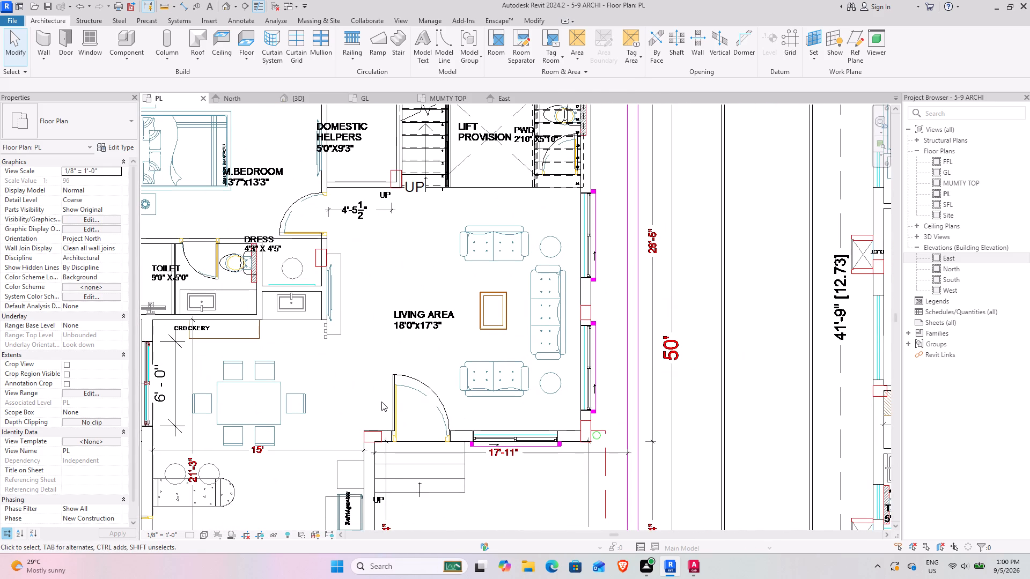
{"action": "middle_click_drag", "start_coordinate": [393, 295], "coordinate": [514, 452]}
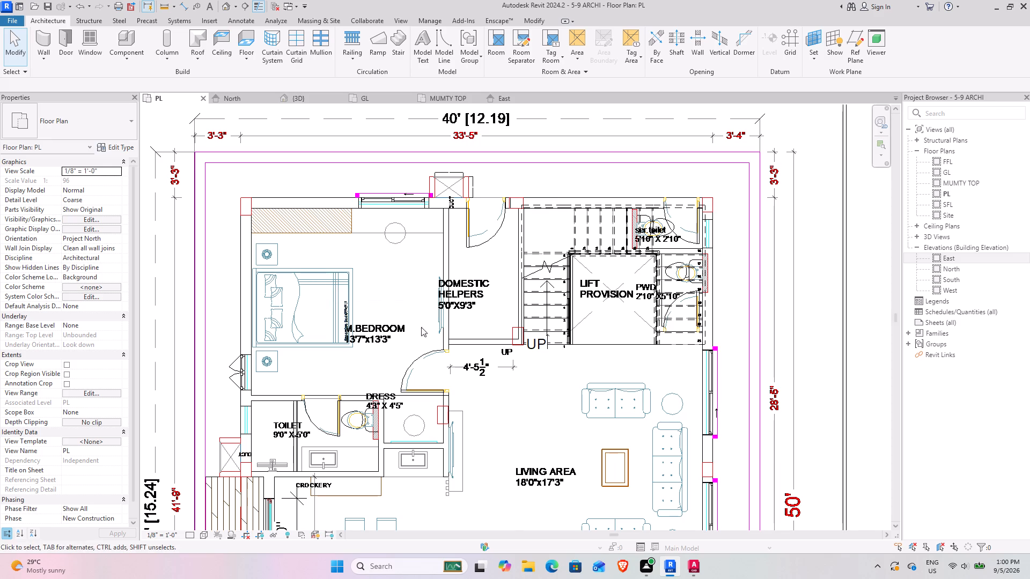
{"action": "middle_click_drag", "start_coordinate": [413, 418], "coordinate": [407, 239]}
{"action": "middle_click_drag", "start_coordinate": [423, 475], "coordinate": [451, 271]}
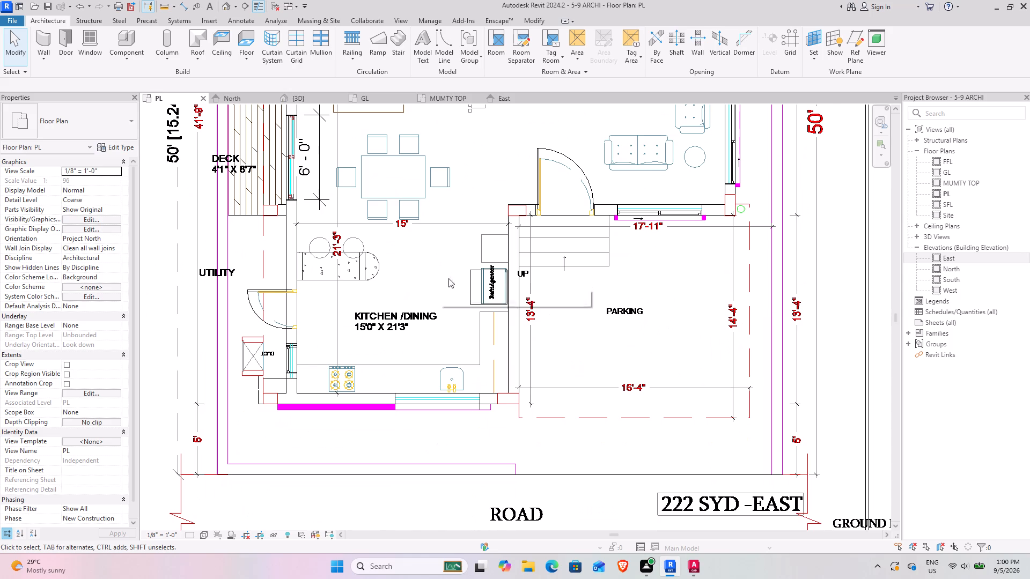
{"action": "middle_click_drag", "start_coordinate": [546, 277], "coordinate": [514, 410]}
{"action": "middle_click_drag", "start_coordinate": [661, 249], "coordinate": [741, 441]}
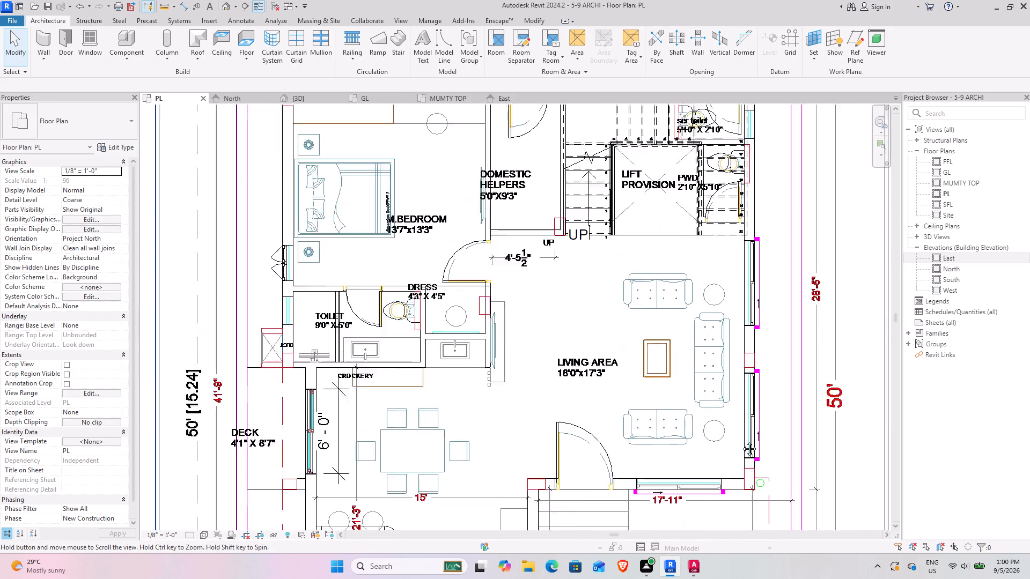
{"action": "middle_click_drag", "start_coordinate": [741, 441], "coordinate": [746, 448]}
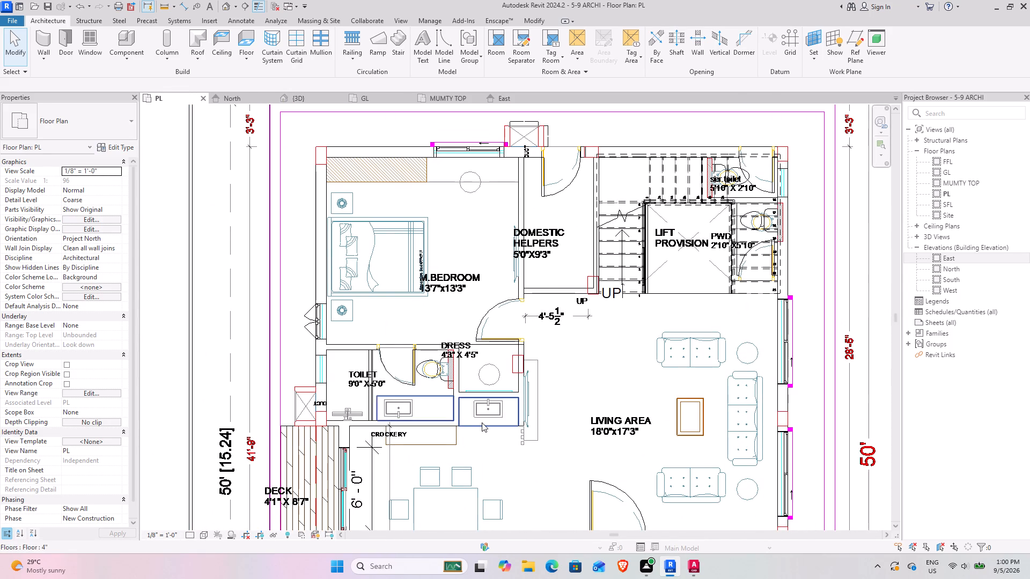
{"action": "middle_click_drag", "start_coordinate": [616, 377], "coordinate": [475, 356]}
{"action": "scroll", "coordinate": [483, 353], "scroll_direction": "down", "scroll_amount": 2}
{"action": "middle_click_drag", "start_coordinate": [443, 331], "coordinate": [495, 414]}
{"action": "middle_click_drag", "start_coordinate": [561, 451], "coordinate": [436, 311]}
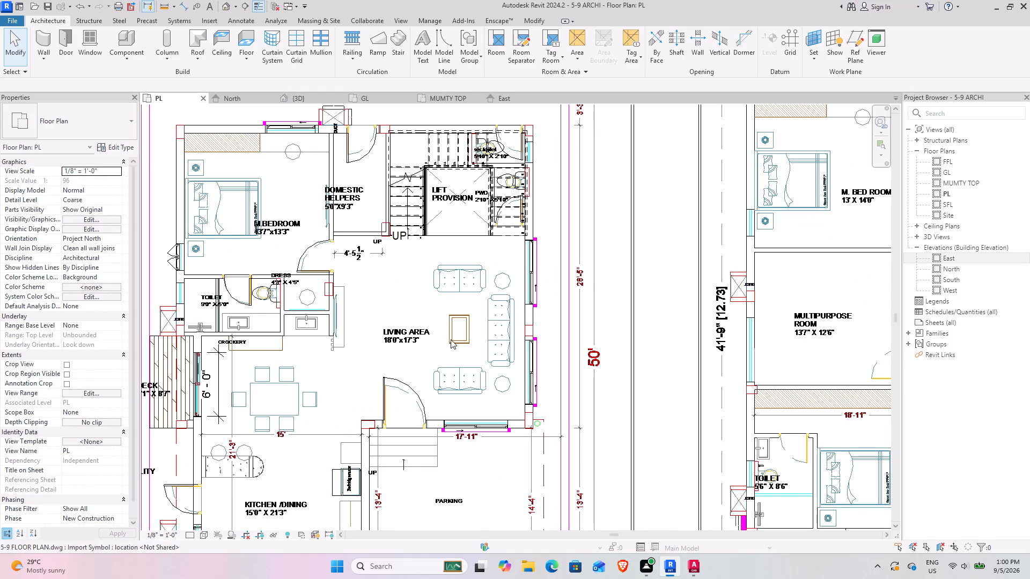
{"action": "scroll", "coordinate": [458, 338], "scroll_direction": "up", "scroll_amount": 3}
{"action": "middle_click_drag", "start_coordinate": [402, 365], "coordinate": [486, 332]}
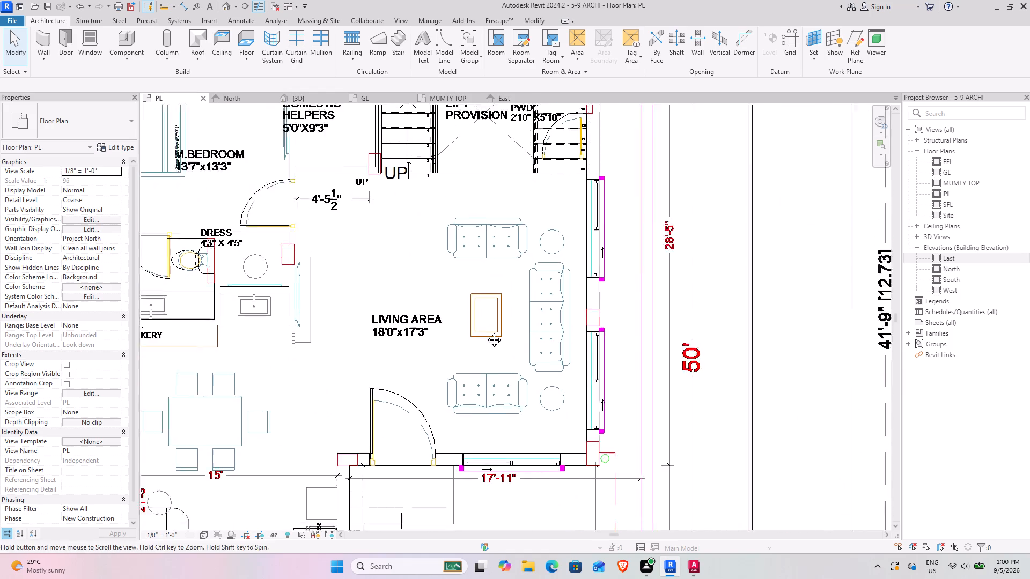
{"action": "middle_click_drag", "start_coordinate": [486, 332], "coordinate": [555, 298]}
{"action": "middle_click_drag", "start_coordinate": [271, 382], "coordinate": [348, 328]}
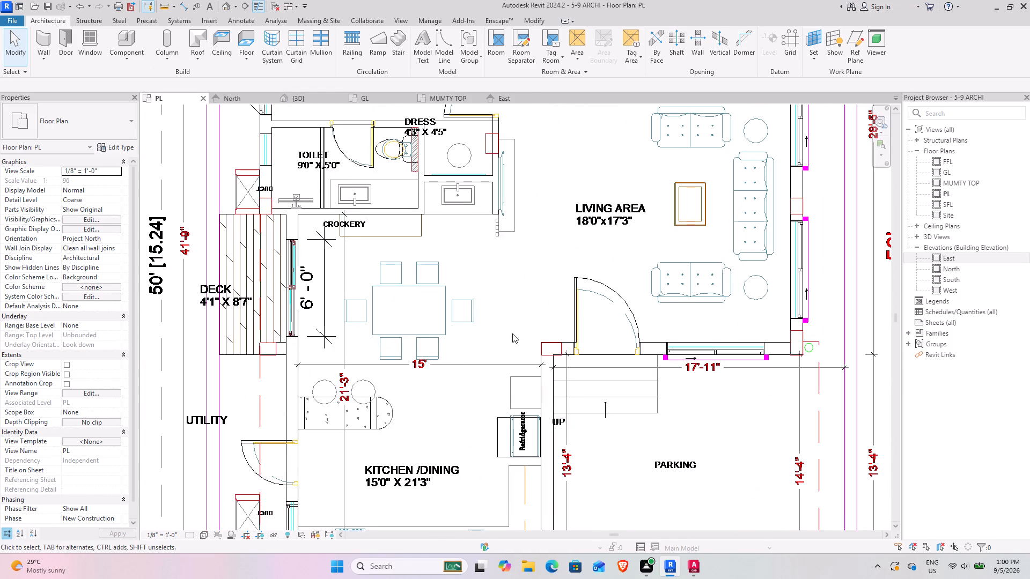
Place a Window-Sliding-Double 6'X7', matching the living area's window, in the kitchen's sink wall, about 5'-6" from its parking-side end.
{"action": "middle_click_drag", "start_coordinate": [522, 309], "coordinate": [521, 232]}
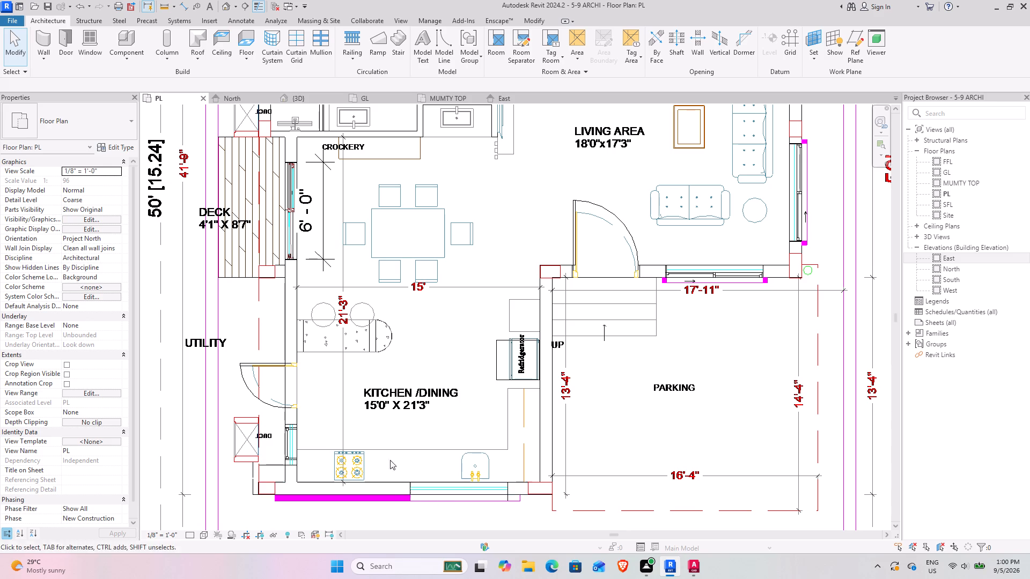
{"action": "middle_click_drag", "start_coordinate": [474, 473], "coordinate": [437, 446]}
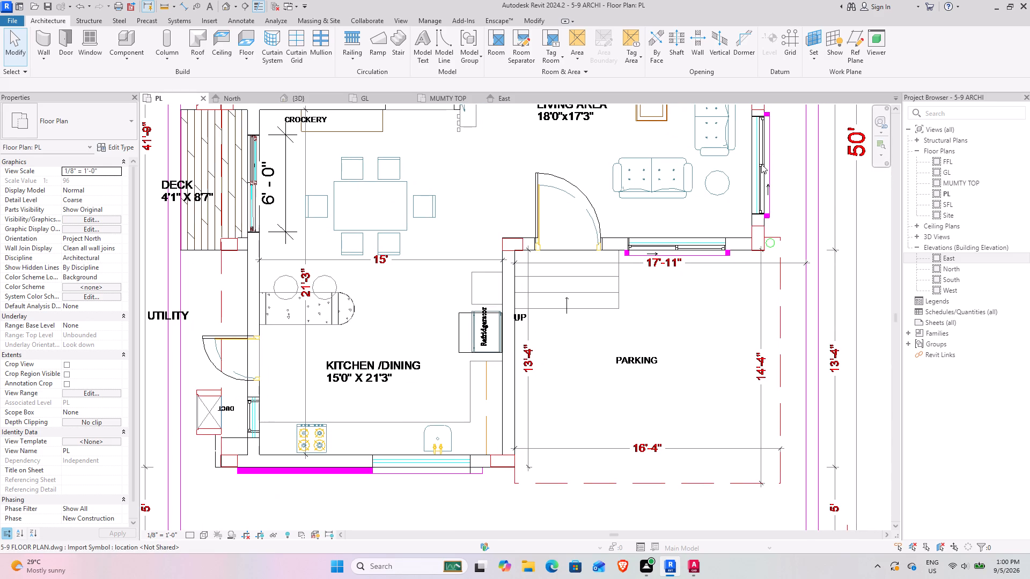
{"action": "left_click", "coordinate": [761, 166]}
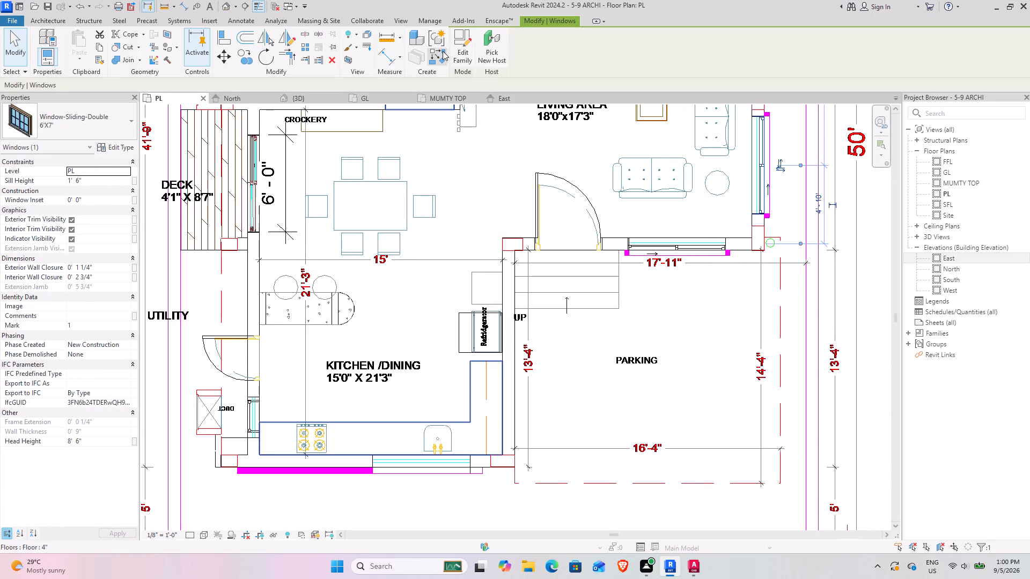
{"action": "left_click", "coordinate": [443, 51]}
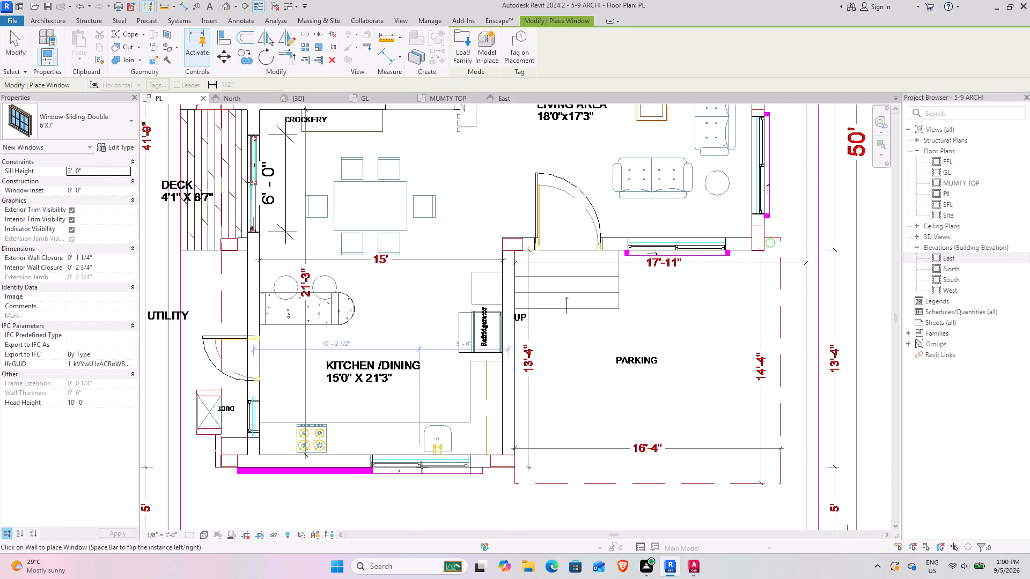
{"action": "left_click", "coordinate": [422, 467]}
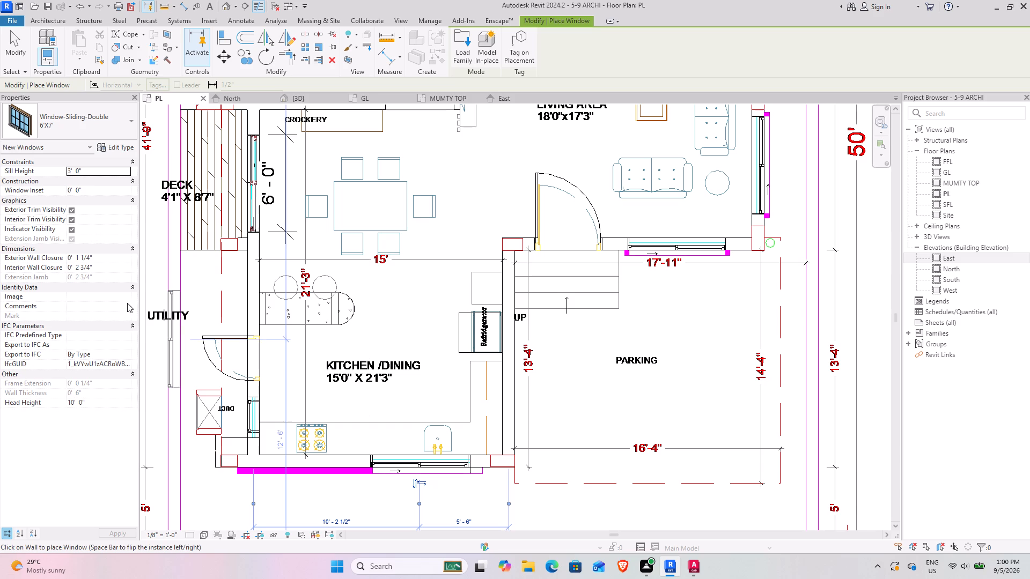
{"action": "left_click", "coordinate": [20, 61]}
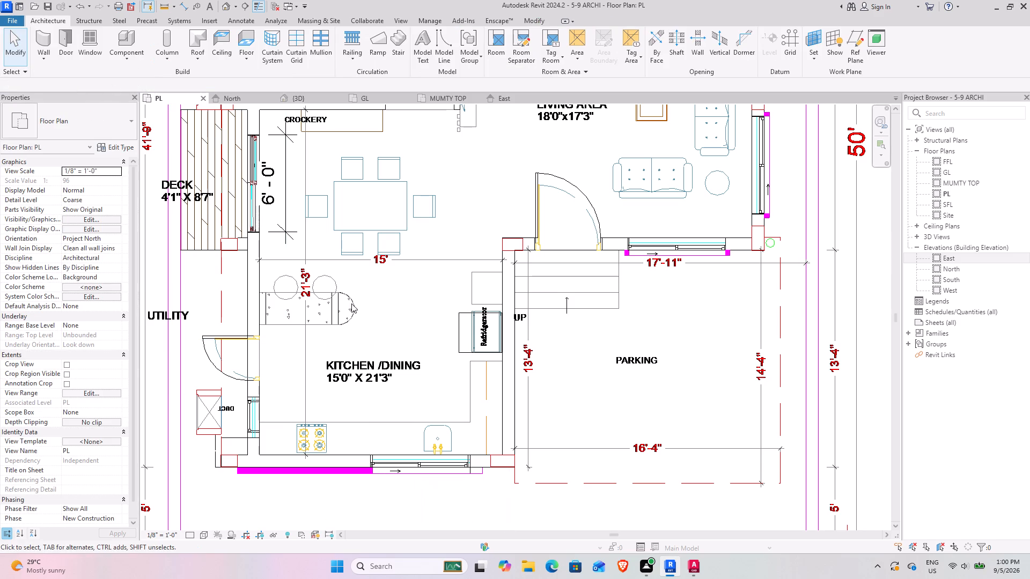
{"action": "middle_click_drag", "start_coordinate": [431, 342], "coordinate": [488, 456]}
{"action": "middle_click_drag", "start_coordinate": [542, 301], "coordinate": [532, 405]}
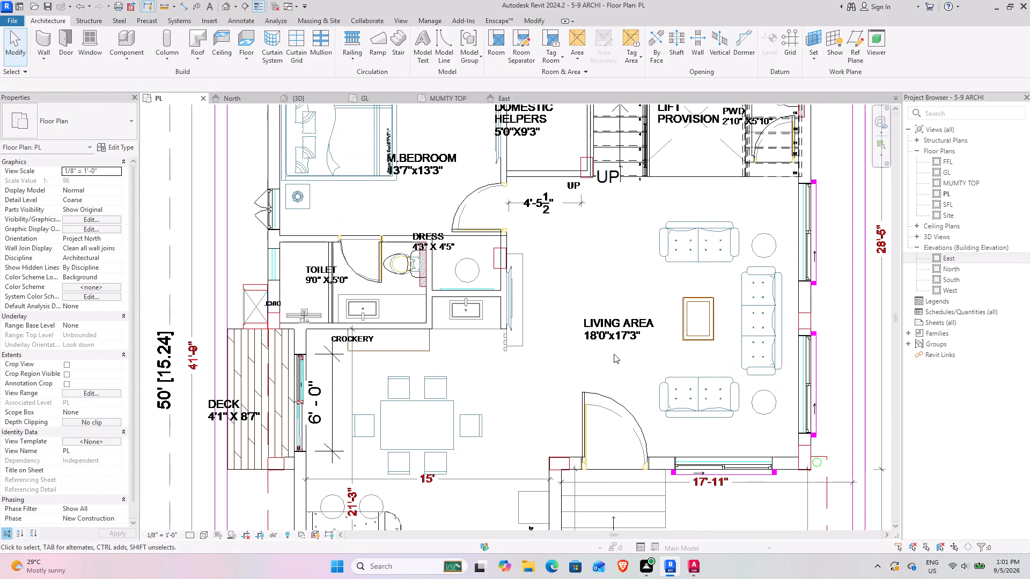
Examine the PL floor plan's stair, lift, bedroom and living area furniture layout.
{"action": "middle_click_drag", "start_coordinate": [641, 339], "coordinate": [664, 429]}
{"action": "middle_click_drag", "start_coordinate": [697, 405], "coordinate": [508, 470]}
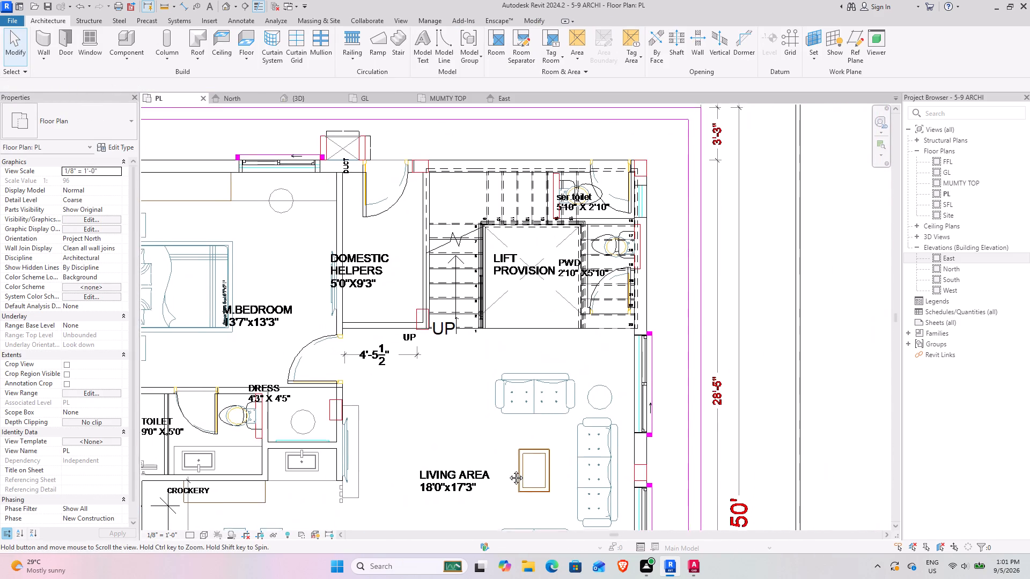
{"action": "middle_click_drag", "start_coordinate": [508, 470], "coordinate": [506, 470]}
{"action": "middle_click_drag", "start_coordinate": [486, 457], "coordinate": [508, 396]}
{"action": "middle_click_drag", "start_coordinate": [461, 370], "coordinate": [544, 369]}
{"action": "middle_click_drag", "start_coordinate": [637, 408], "coordinate": [516, 384]}
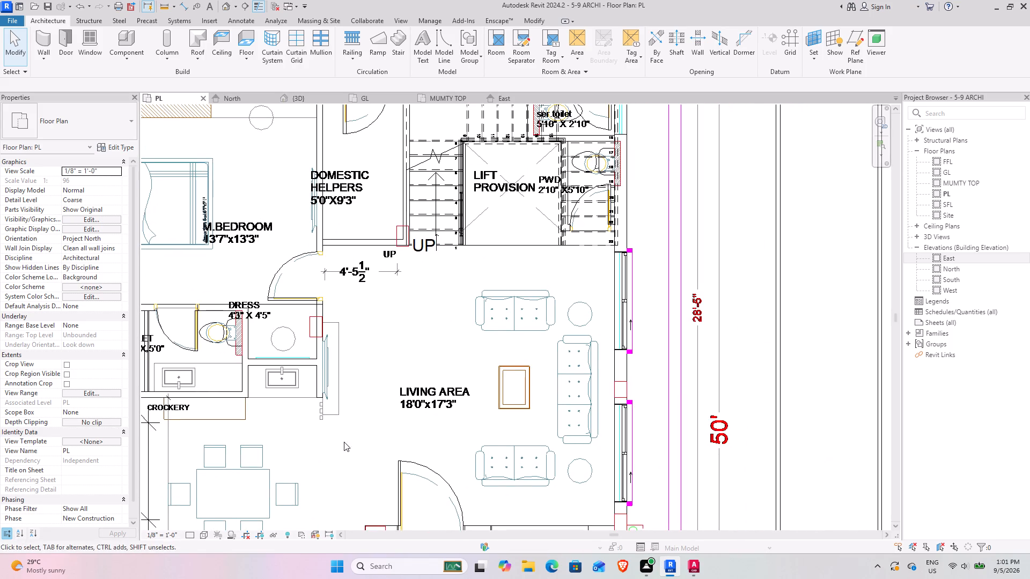
{"action": "middle_click_drag", "start_coordinate": [321, 445], "coordinate": [384, 308]}
{"action": "middle_click_drag", "start_coordinate": [515, 358], "coordinate": [395, 382]}
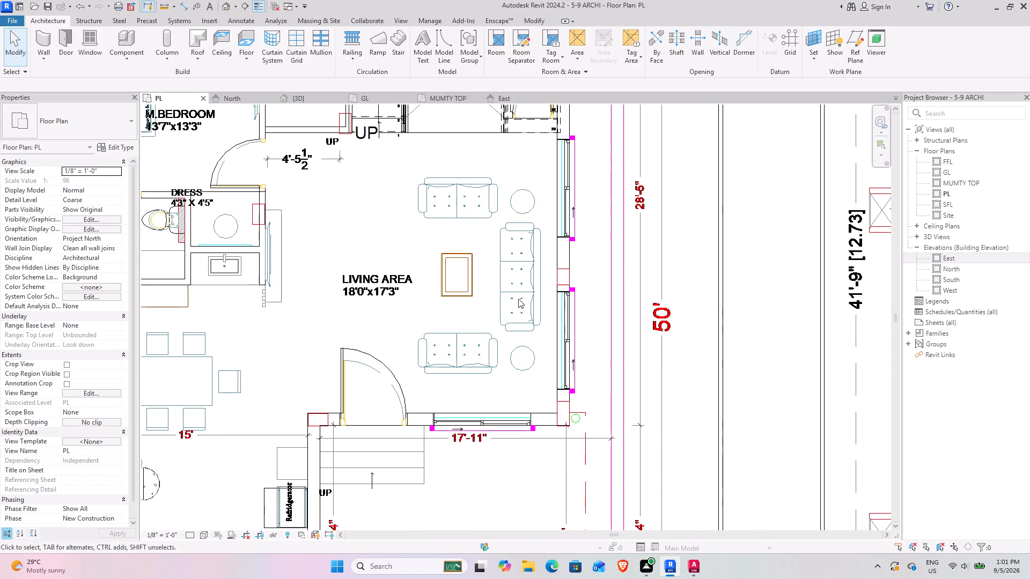
Load the round stool family akrimee_stu_450dia_17786 from the chairs folder of SHUBHAM CITY in Documents as a component.
{"action": "left_click", "coordinate": [126, 42]}
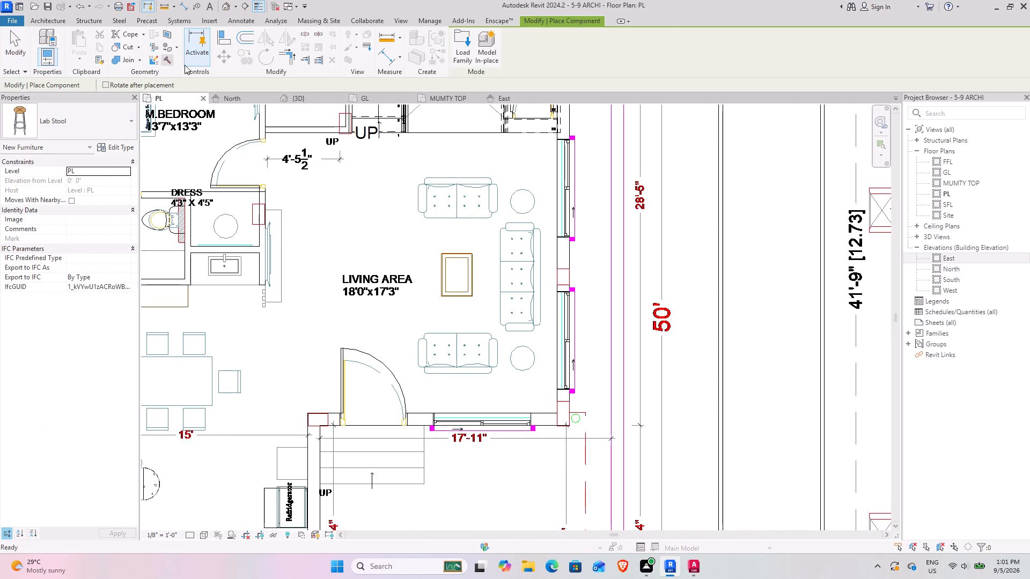
{"action": "left_click", "coordinate": [464, 36]}
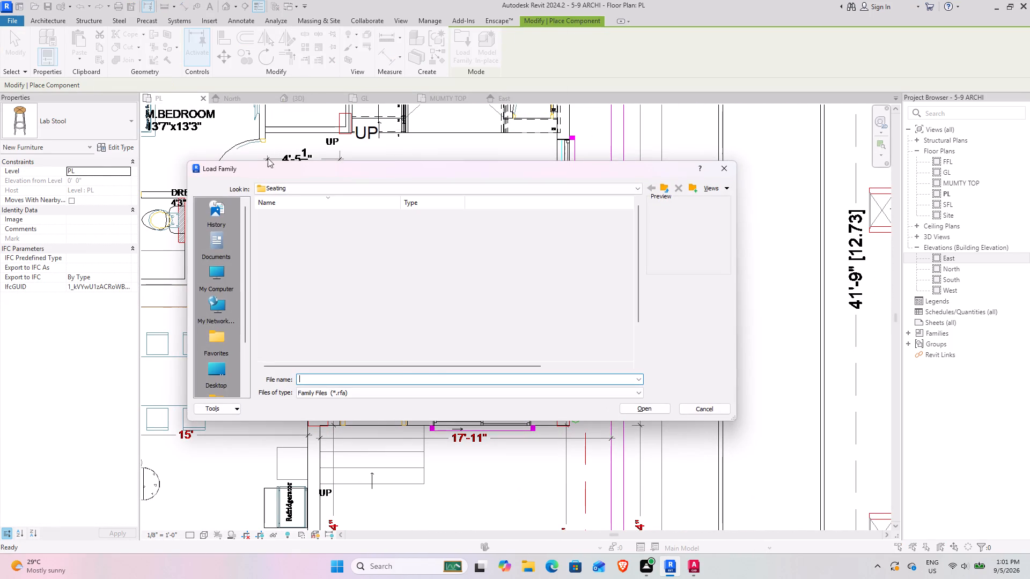
{"action": "left_click", "coordinate": [215, 242]}
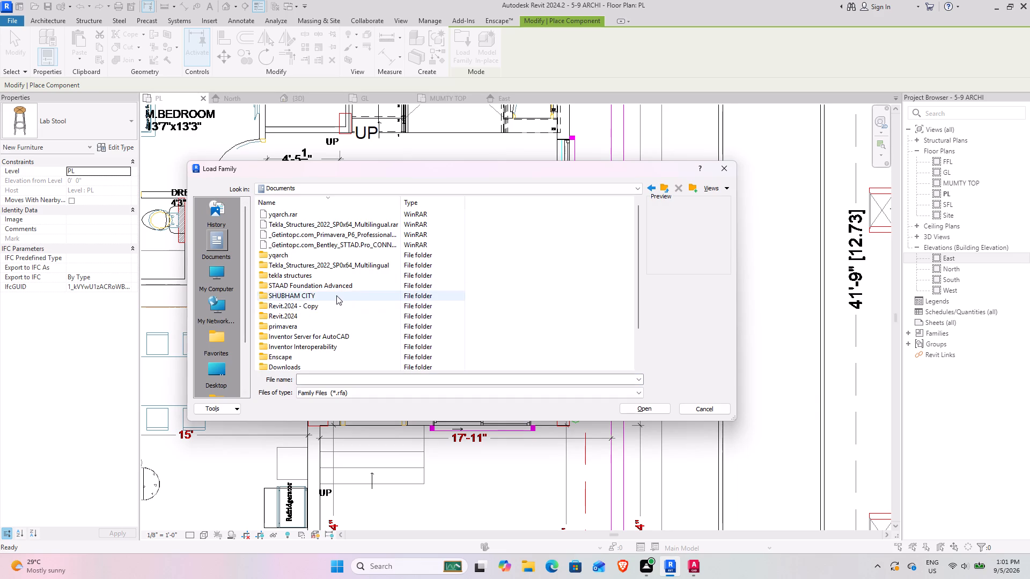
{"action": "double_click", "coordinate": [336, 295]}
{"action": "scroll", "coordinate": [337, 257], "scroll_direction": "down", "scroll_amount": 3}
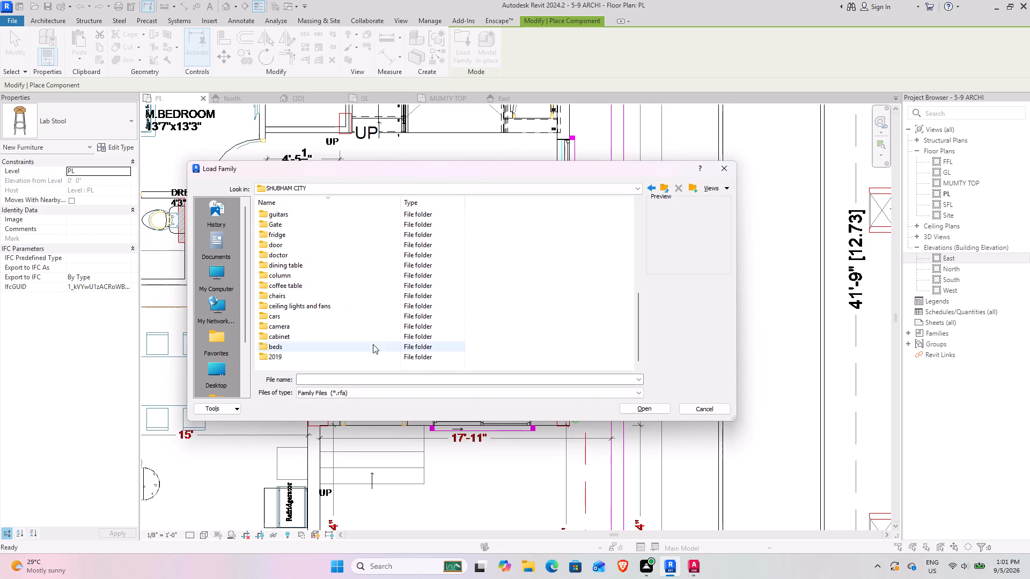
{"action": "double_click", "coordinate": [295, 294]}
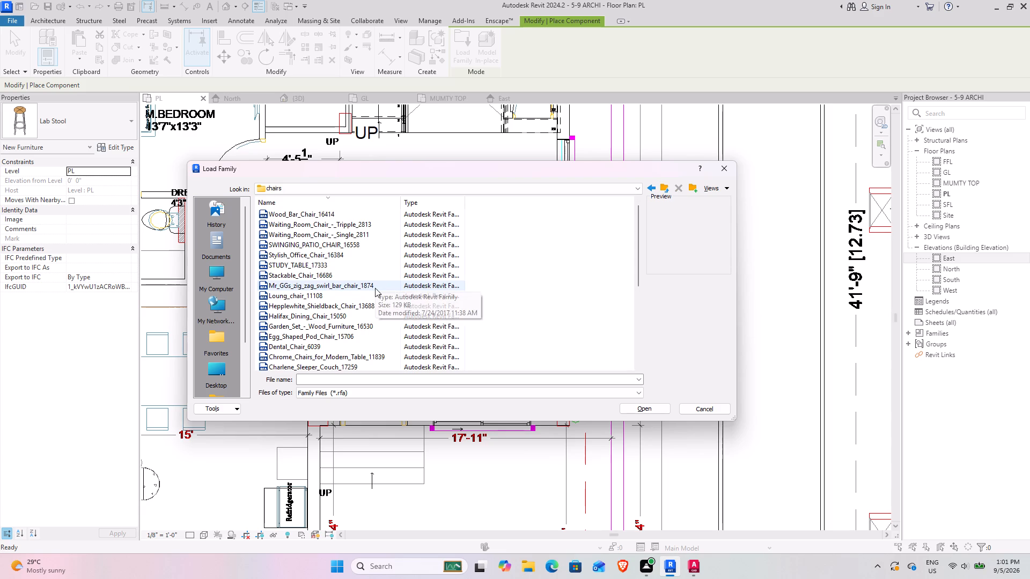
{"action": "scroll", "coordinate": [375, 288], "scroll_direction": "up", "scroll_amount": 18, "text": "ctrl"}
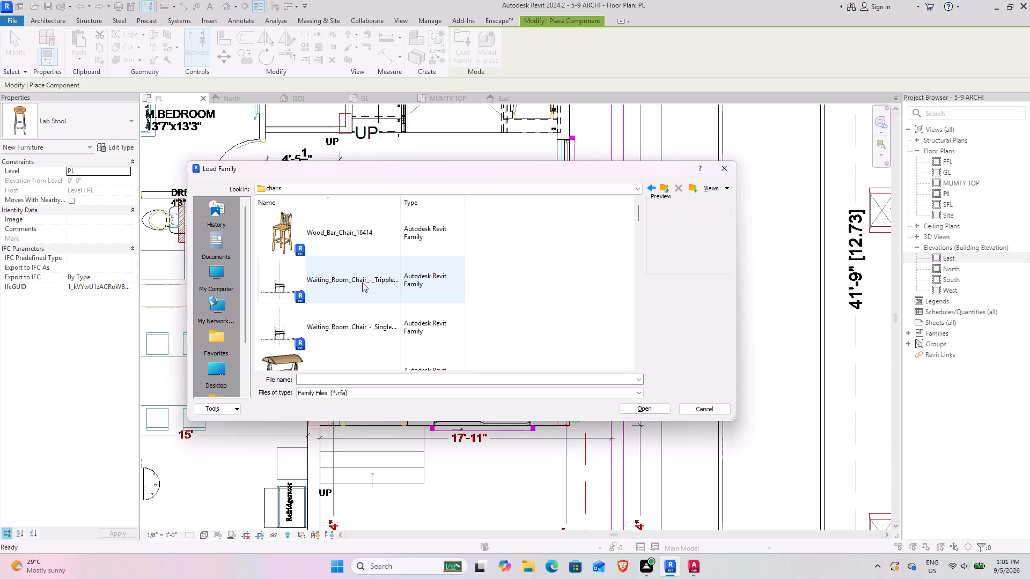
{"action": "scroll", "coordinate": [362, 283], "scroll_direction": "down", "scroll_amount": 3}
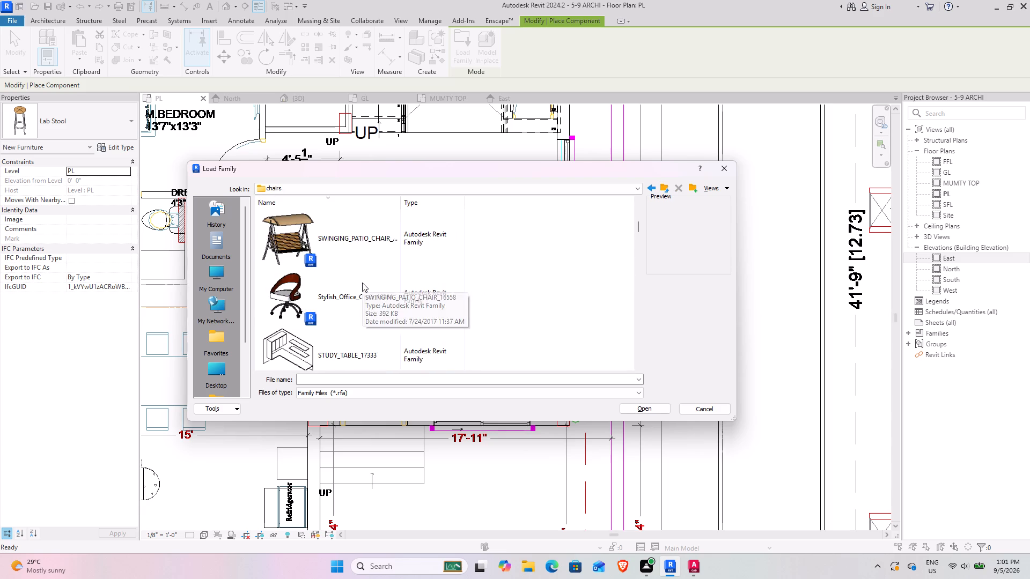
{"action": "scroll", "coordinate": [360, 283], "scroll_direction": "down", "scroll_amount": 3}
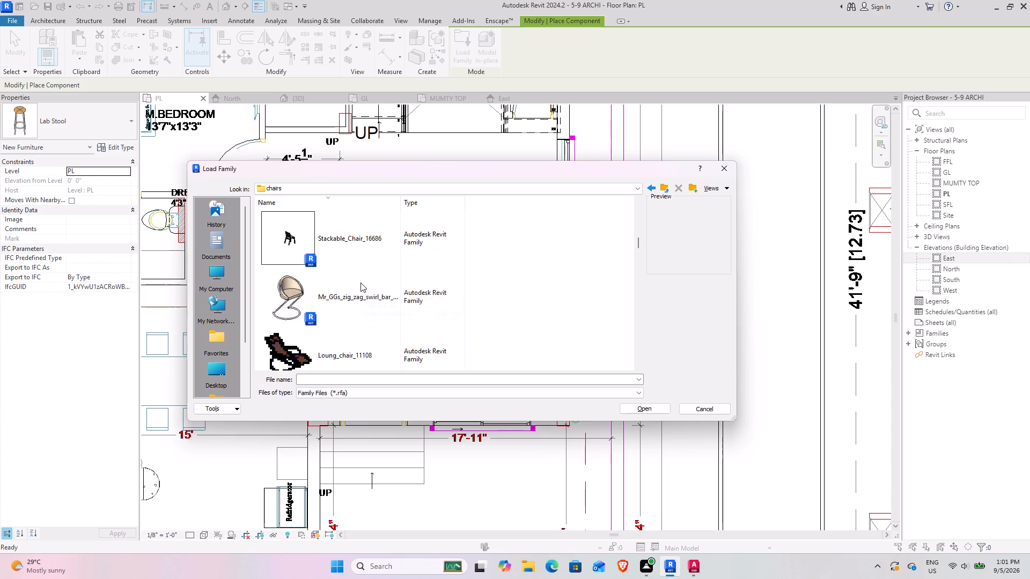
{"action": "scroll", "coordinate": [360, 283], "scroll_direction": "down", "scroll_amount": 5}
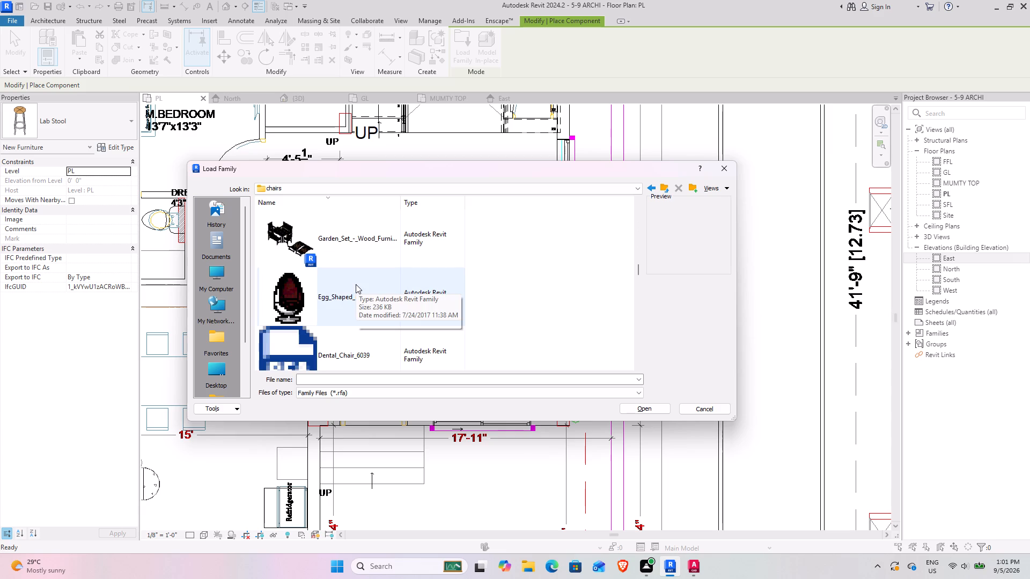
{"action": "scroll", "coordinate": [356, 284], "scroll_direction": "down", "scroll_amount": 2}
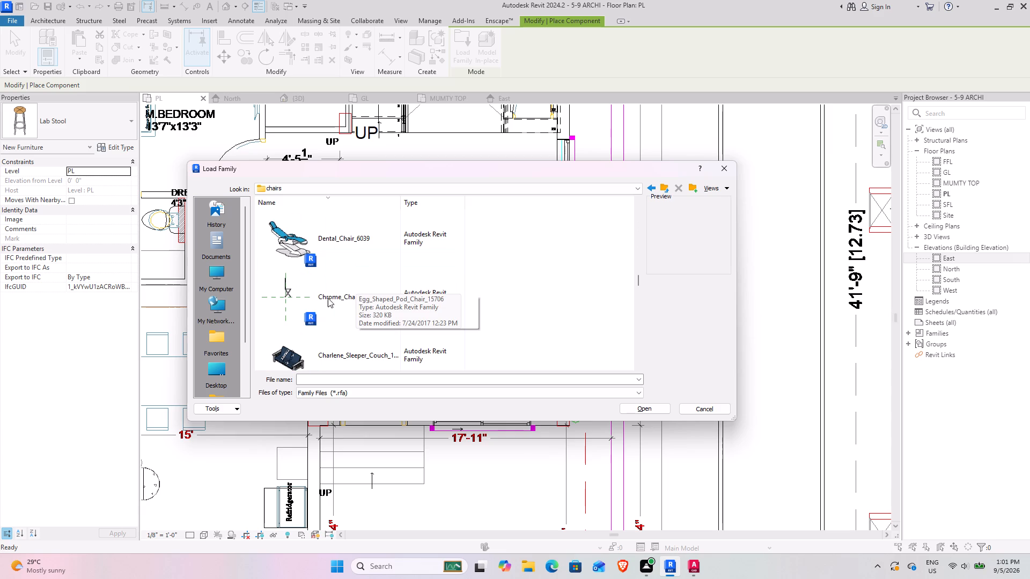
{"action": "scroll", "coordinate": [325, 302], "scroll_direction": "down", "scroll_amount": 1}
{"action": "scroll", "coordinate": [490, 304], "scroll_direction": "down", "scroll_amount": 1}
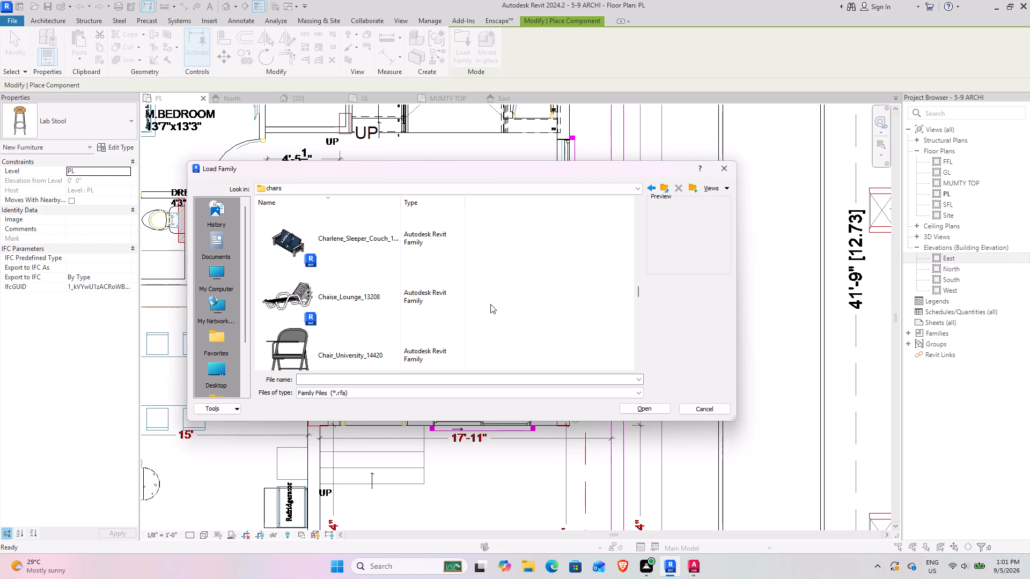
{"action": "scroll", "coordinate": [490, 304], "scroll_direction": "down", "scroll_amount": 5}
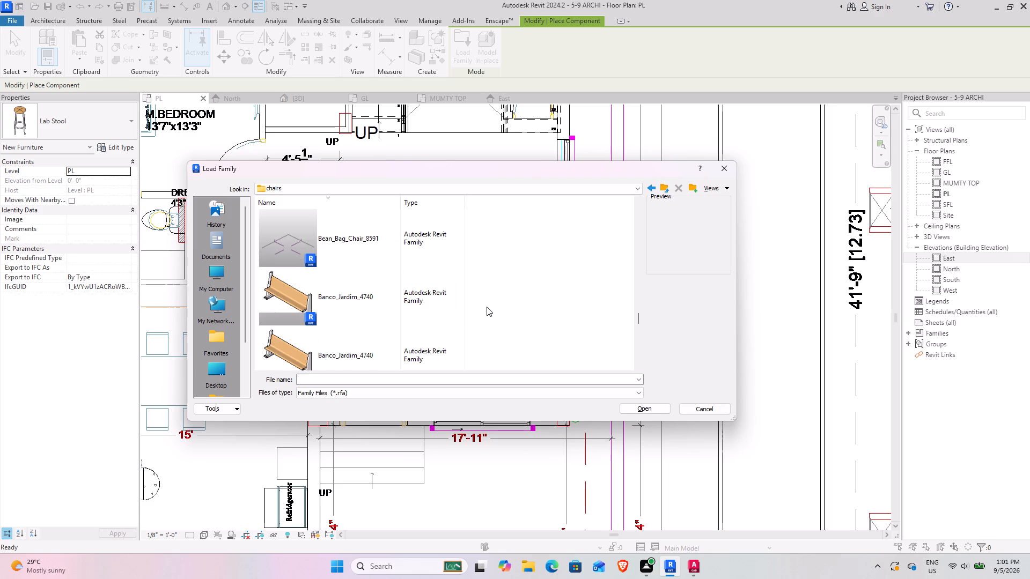
{"action": "scroll", "coordinate": [483, 308], "scroll_direction": "down", "scroll_amount": 2}
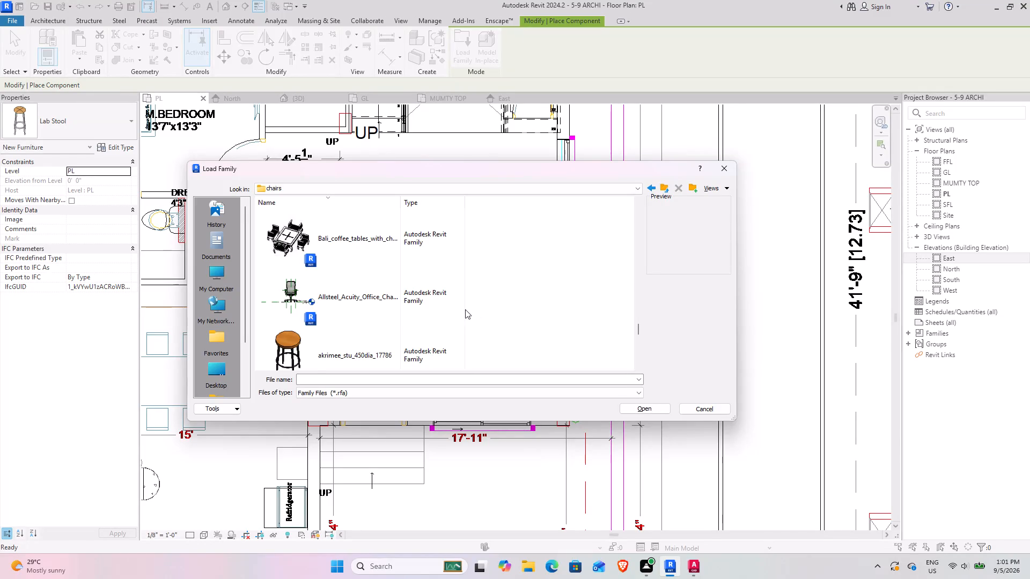
{"action": "scroll", "coordinate": [465, 309], "scroll_direction": "down", "scroll_amount": 2}
{"action": "left_click", "coordinate": [356, 232]}
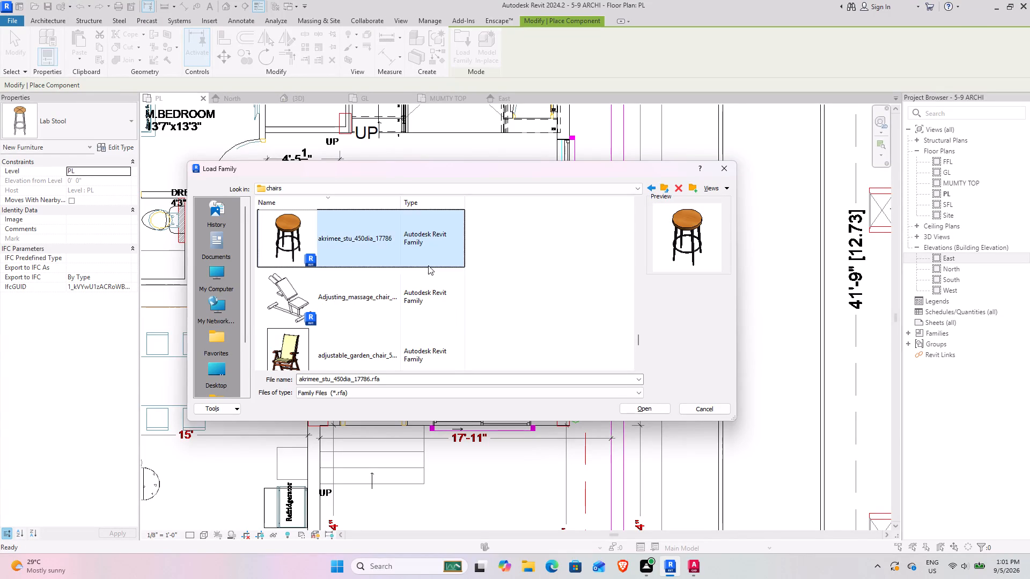
{"action": "left_click", "coordinate": [633, 410]}
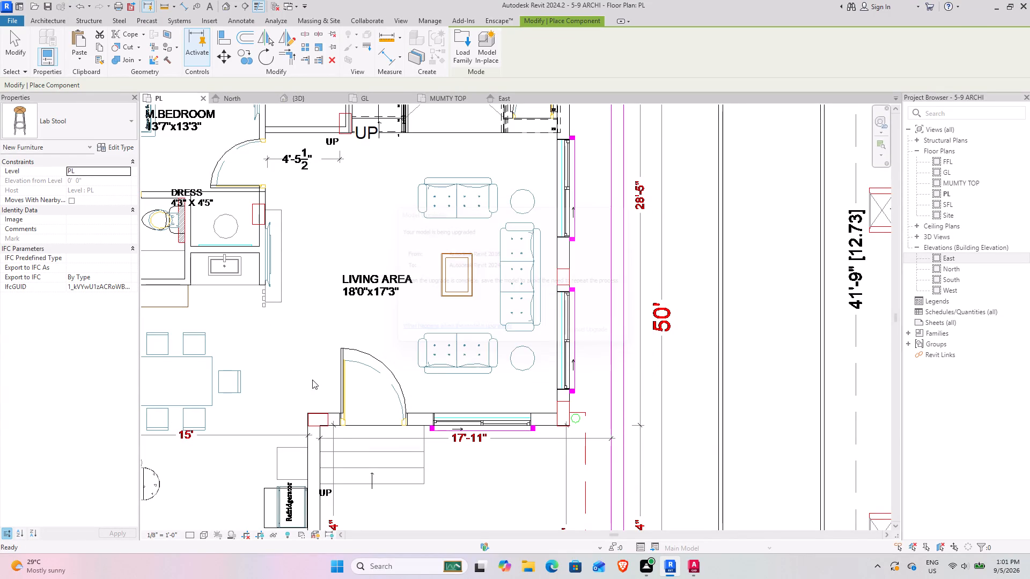
Place two akrimee_stu_450dia_17786 stools in line near the circle symbols at the kitchen's breakfast counter, centred about 6" off its edge.
{"action": "middle_click_drag", "start_coordinate": [259, 385], "coordinate": [529, 303]}
{"action": "scroll", "coordinate": [393, 374], "scroll_direction": "up", "scroll_amount": 3}
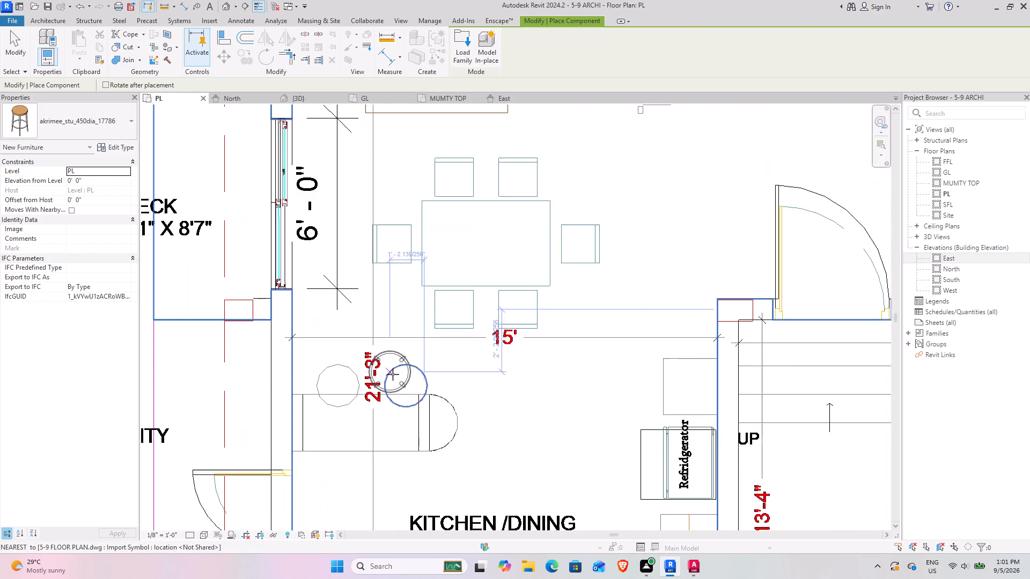
{"action": "scroll", "coordinate": [393, 374], "scroll_direction": "up", "scroll_amount": 8}
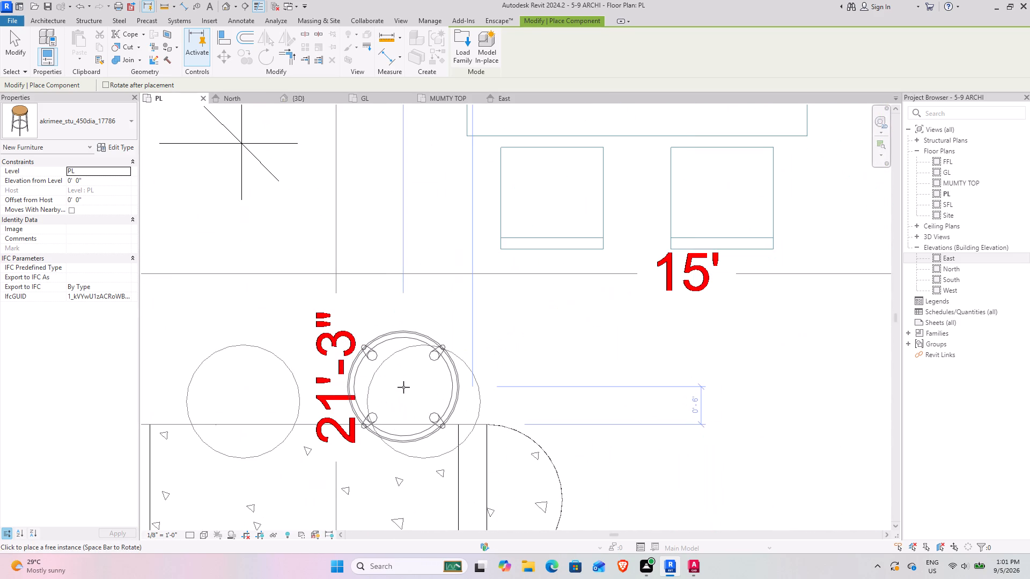
{"action": "left_click", "coordinate": [403, 387]}
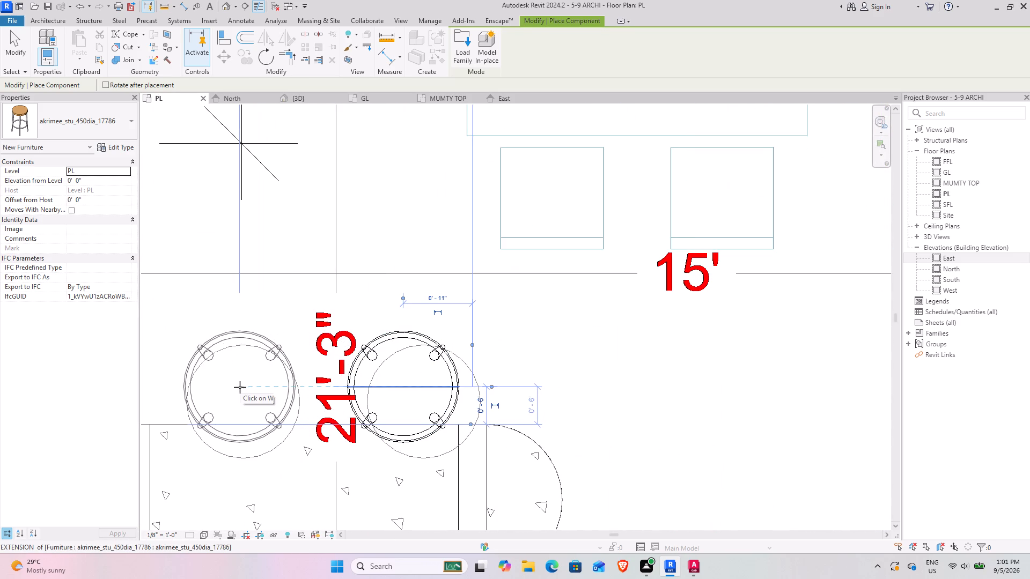
{"action": "left_click", "coordinate": [240, 387]}
{"action": "left_click", "coordinate": [8, 34]}
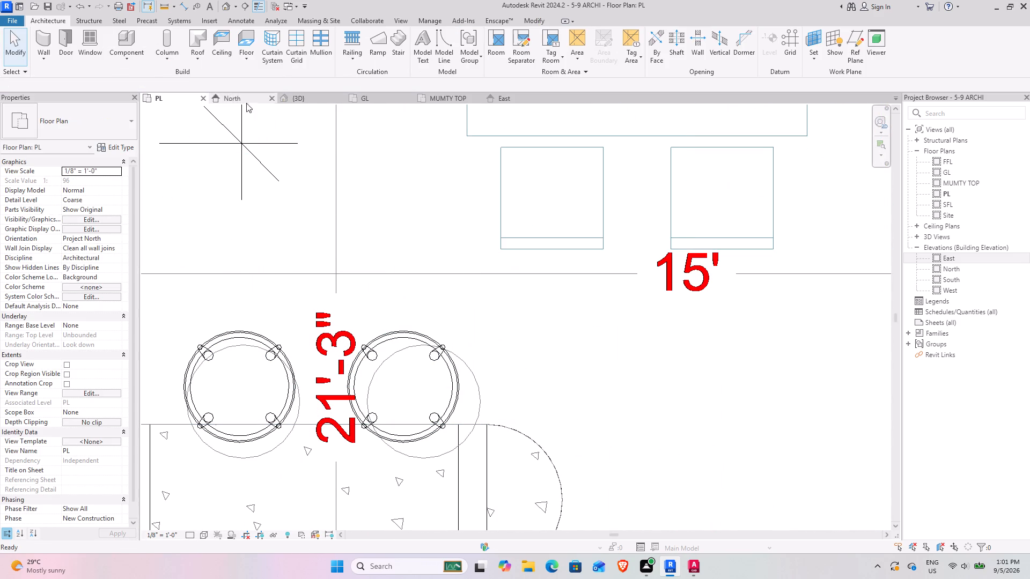
Examine the breakfast counter with its two stools and the surrounding kitchen, living area and entrance in the 3D view.
{"action": "left_click", "coordinate": [303, 102]}
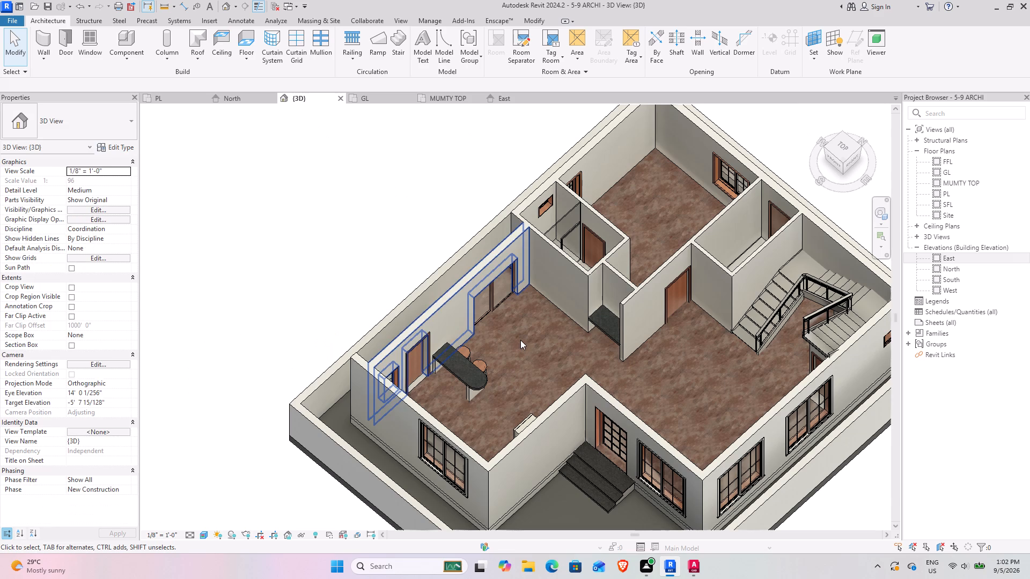
{"action": "middle_click", "coordinate": [524, 340], "text": "ctrl"}
{"action": "middle_click_drag", "start_coordinate": [527, 339], "coordinate": [470, 339], "text": "shift"}
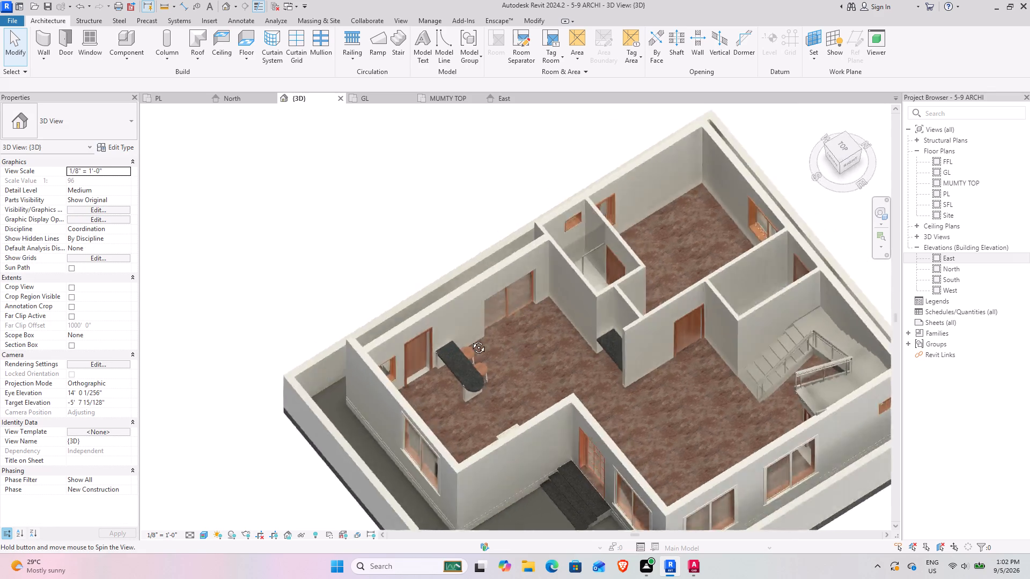
{"action": "middle_click_drag", "start_coordinate": [470, 339], "coordinate": [376, 341], "text": "shift"}
{"action": "scroll", "coordinate": [551, 380], "scroll_direction": "up", "scroll_amount": 8}
{"action": "middle_click_drag", "start_coordinate": [428, 384], "coordinate": [370, 259], "text": "shift"}
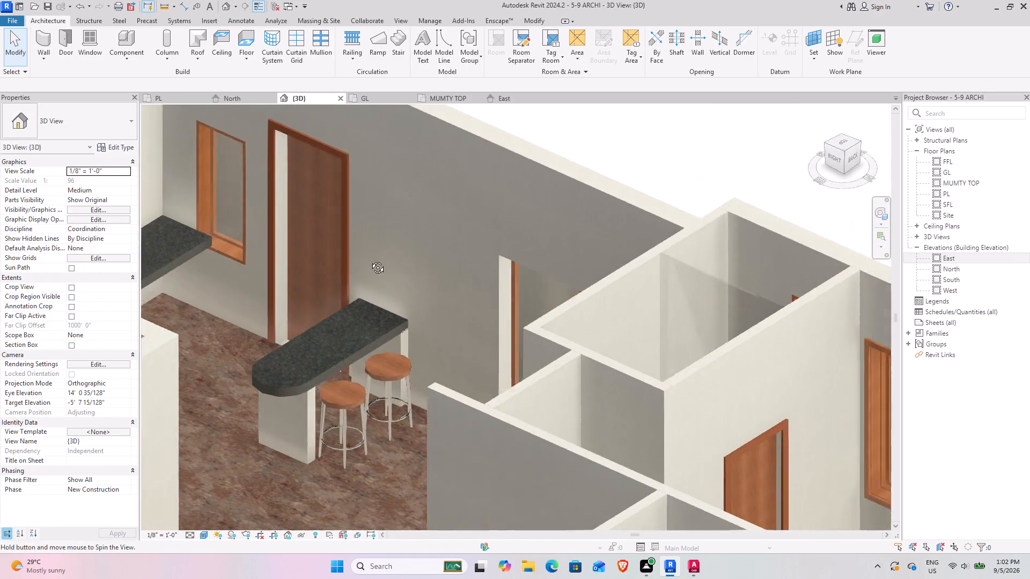
{"action": "middle_click_drag", "start_coordinate": [370, 259], "coordinate": [297, 355], "text": "shift"}
{"action": "middle_click_drag", "start_coordinate": [274, 372], "coordinate": [403, 318], "text": "shift"}
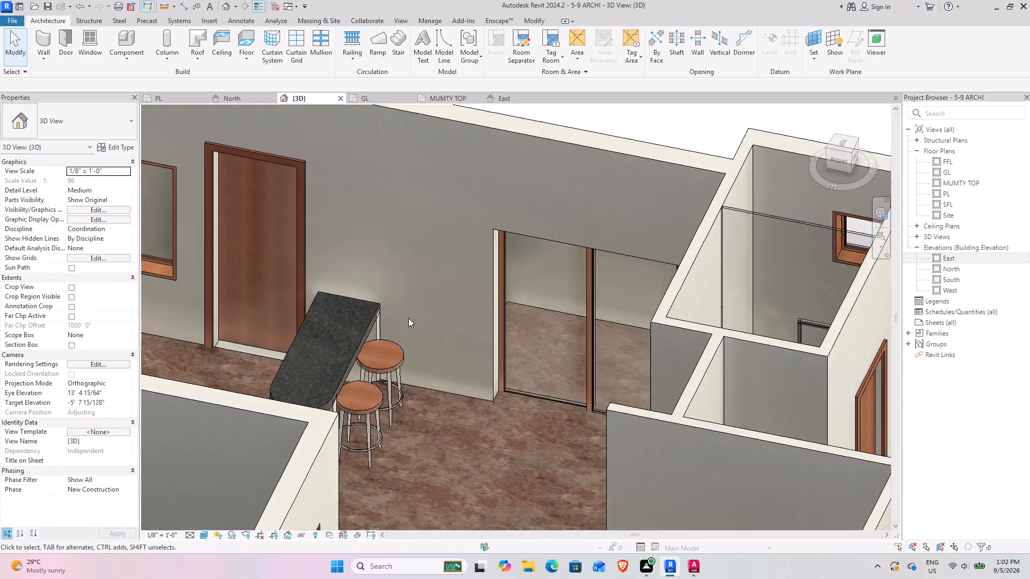
{"action": "scroll", "coordinate": [411, 328], "scroll_direction": "down", "scroll_amount": 4}
{"action": "middle_click_drag", "start_coordinate": [389, 429], "coordinate": [327, 407], "text": "shift"}
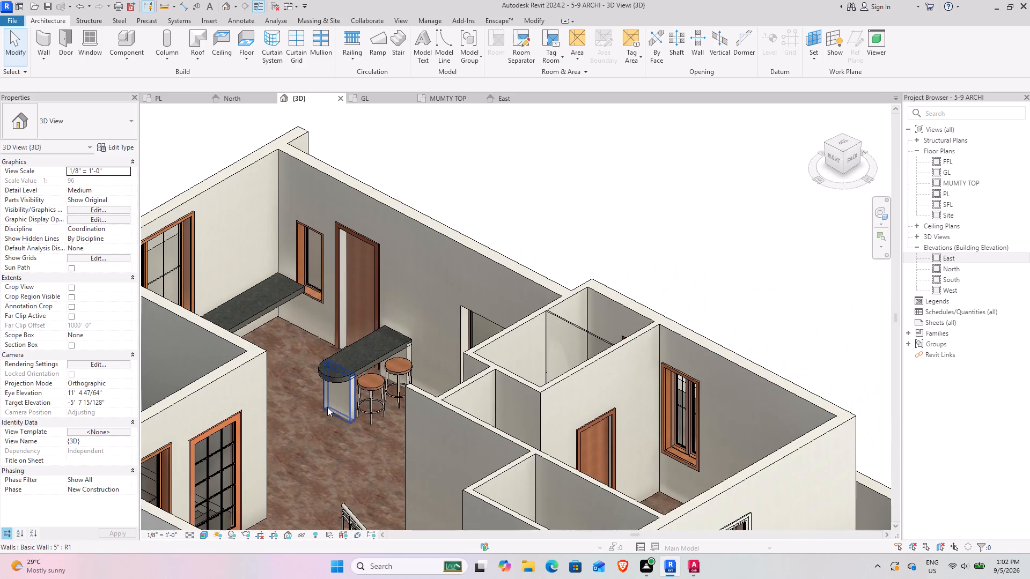
{"action": "scroll", "coordinate": [349, 379], "scroll_direction": "up", "scroll_amount": 9}
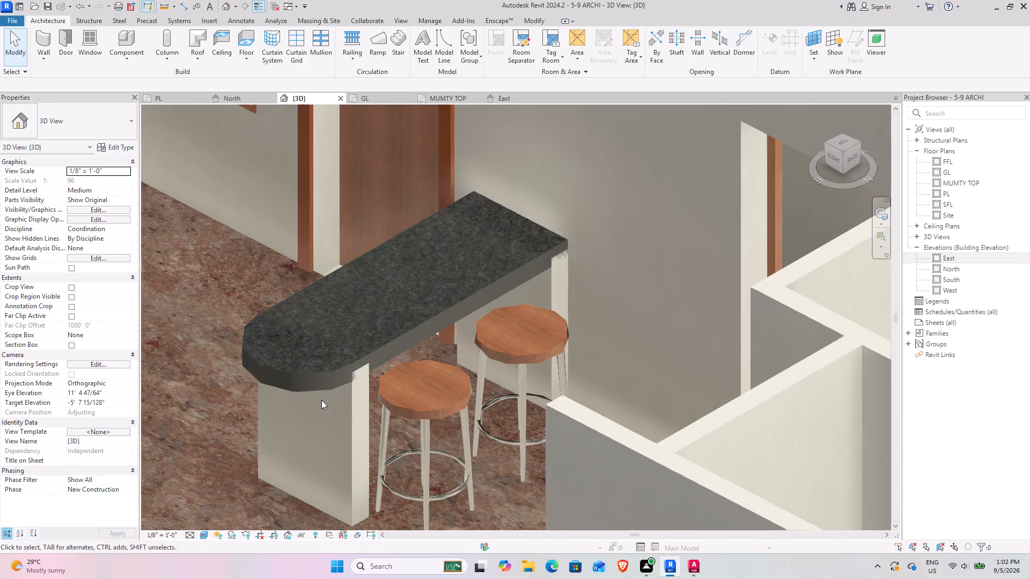
{"action": "left_click", "coordinate": [323, 394]}
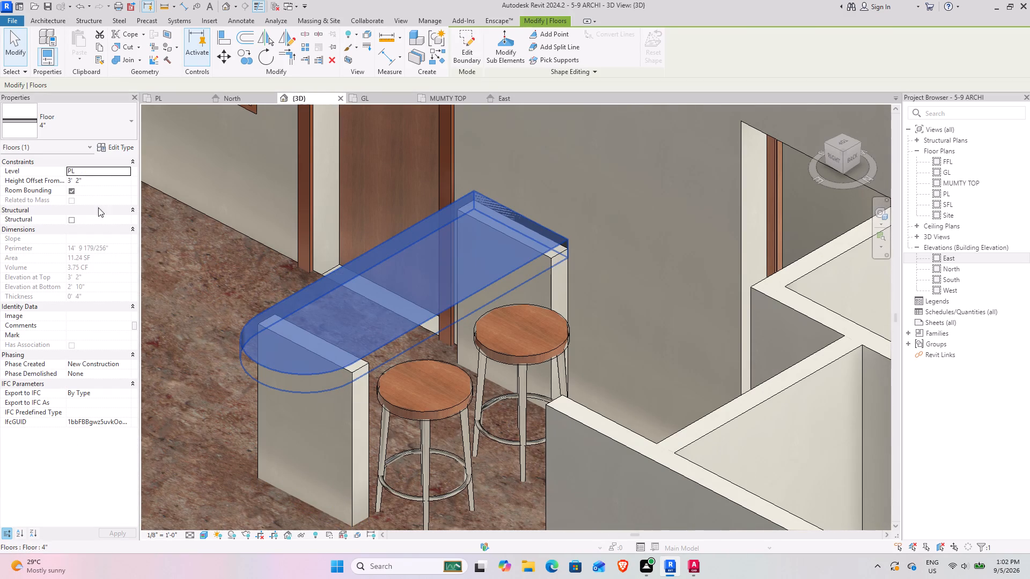
{"action": "left_click", "coordinate": [228, 425]}
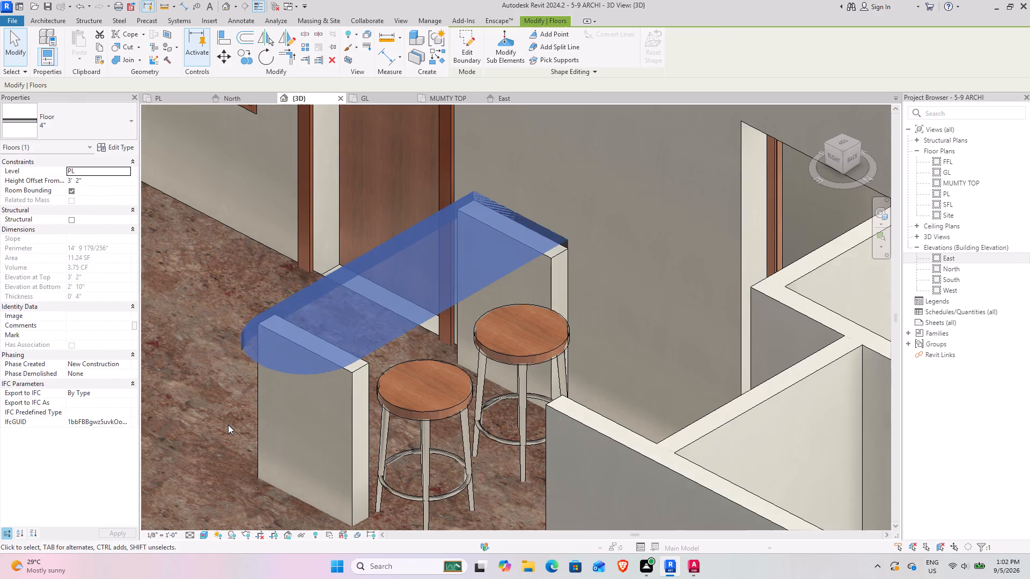
{"action": "scroll", "coordinate": [241, 402], "scroll_direction": "down", "scroll_amount": 5}
{"action": "middle_click_drag", "start_coordinate": [225, 427], "coordinate": [419, 494], "text": "shift"}
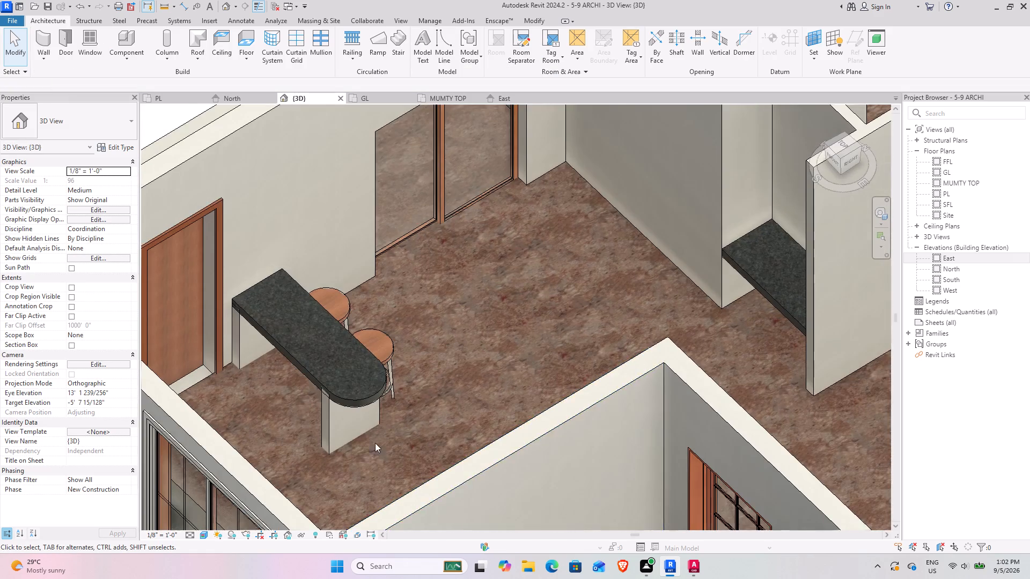
{"action": "scroll", "coordinate": [371, 437], "scroll_direction": "down", "scroll_amount": 4}
{"action": "middle_click_drag", "start_coordinate": [583, 422], "coordinate": [659, 451], "text": "shift"}
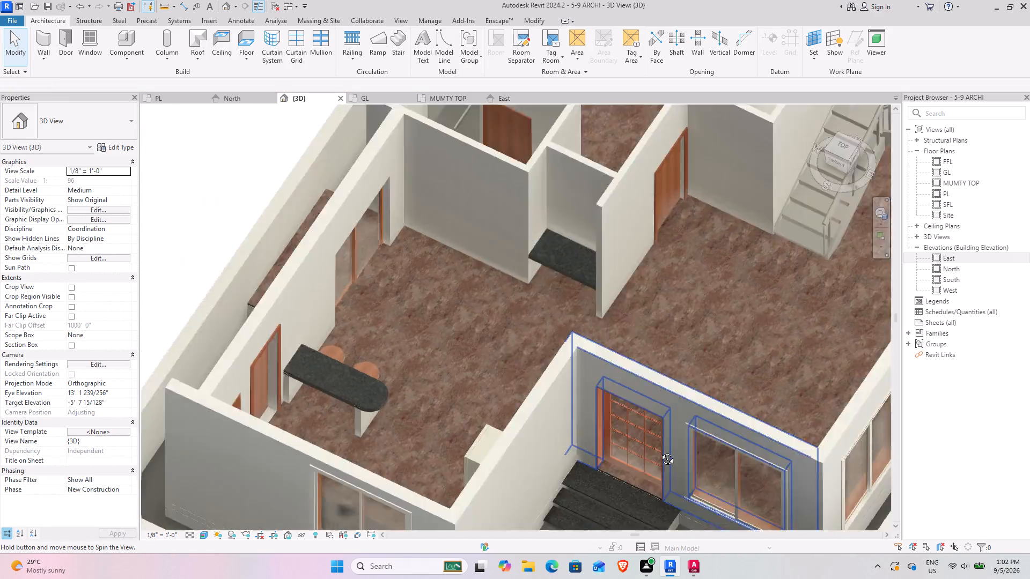
{"action": "middle_click_drag", "start_coordinate": [659, 451], "coordinate": [694, 447], "text": "shift"}
{"action": "middle_click_drag", "start_coordinate": [685, 432], "coordinate": [526, 478]}
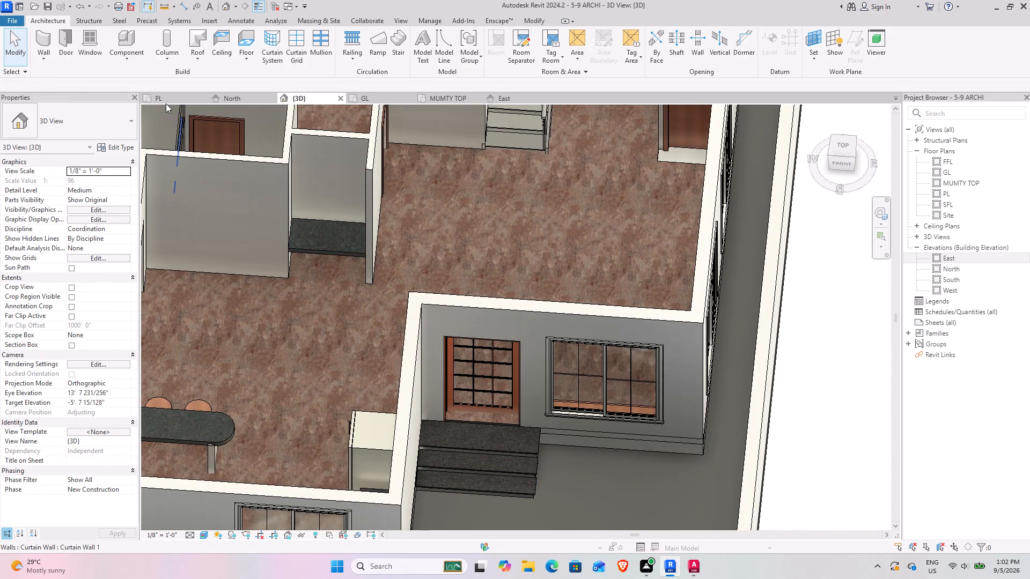
Return to the PL floor plan and look through the loadable families in SHUBHAM CITY's wash basin folder.
{"action": "left_click", "coordinate": [162, 98]}
{"action": "scroll", "coordinate": [344, 316], "scroll_direction": "down", "scroll_amount": 4}
{"action": "middle_click_drag", "start_coordinate": [511, 293], "coordinate": [463, 448]}
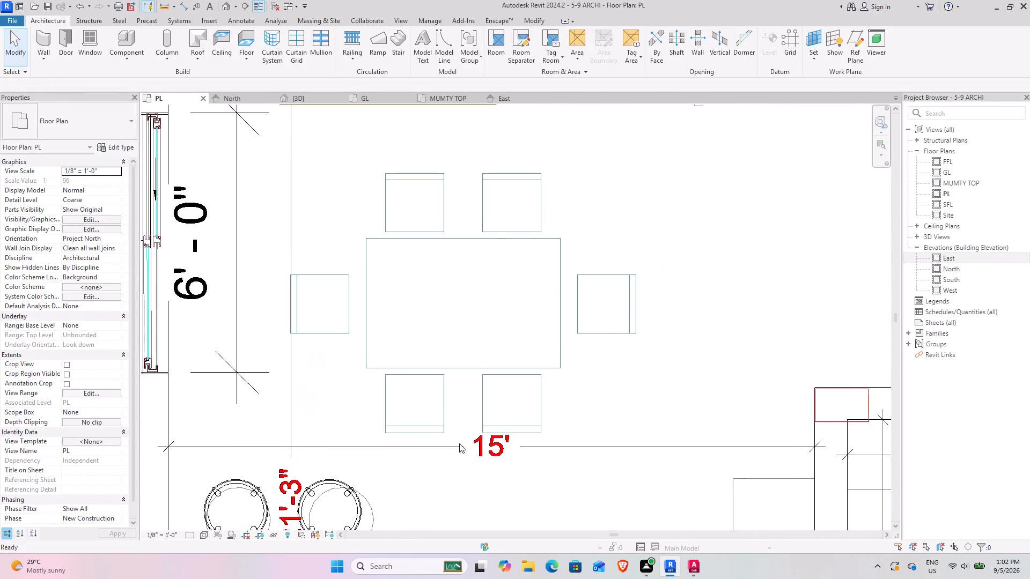
{"action": "scroll", "coordinate": [407, 382], "scroll_direction": "down", "scroll_amount": 5}
{"action": "middle_click_drag", "start_coordinate": [486, 339], "coordinate": [421, 328]}
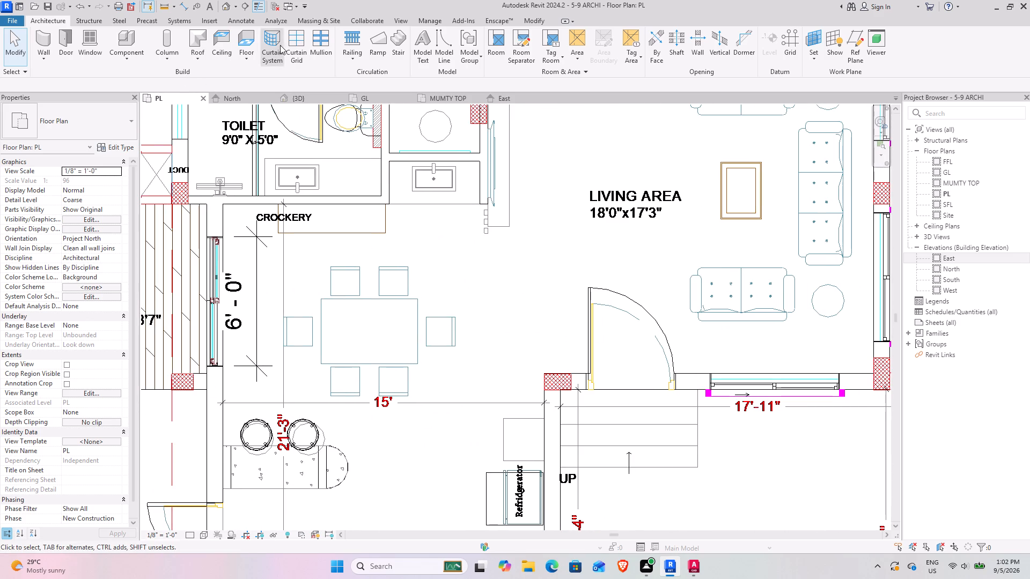
{"action": "left_click", "coordinate": [126, 35]}
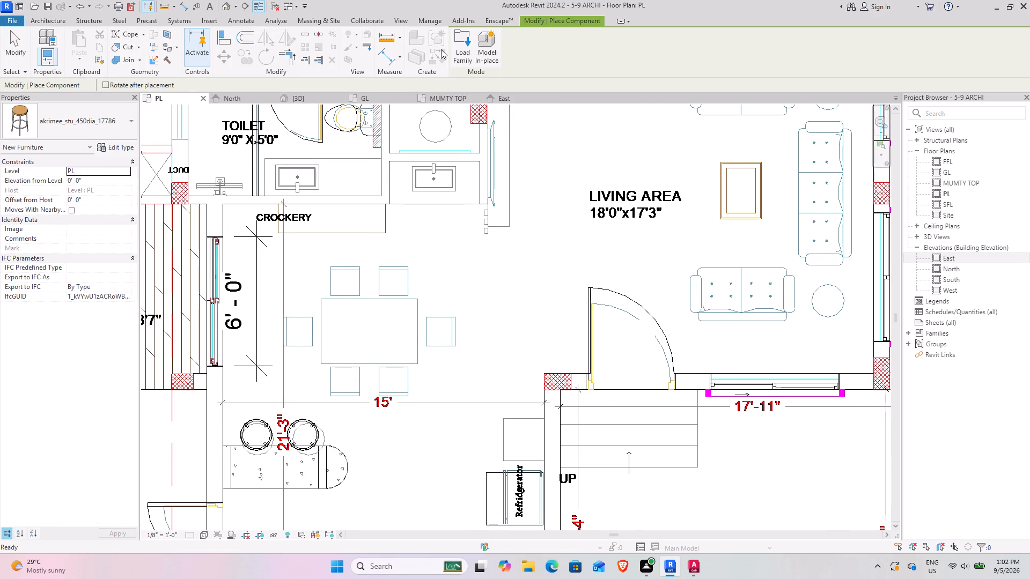
{"action": "left_click", "coordinate": [466, 49]}
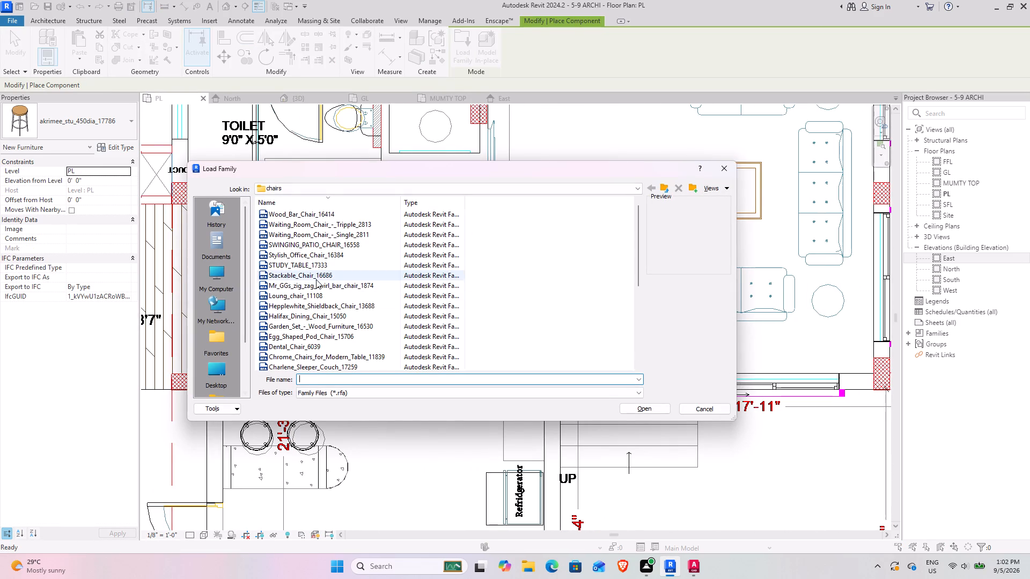
{"action": "left_click", "coordinate": [665, 185]}
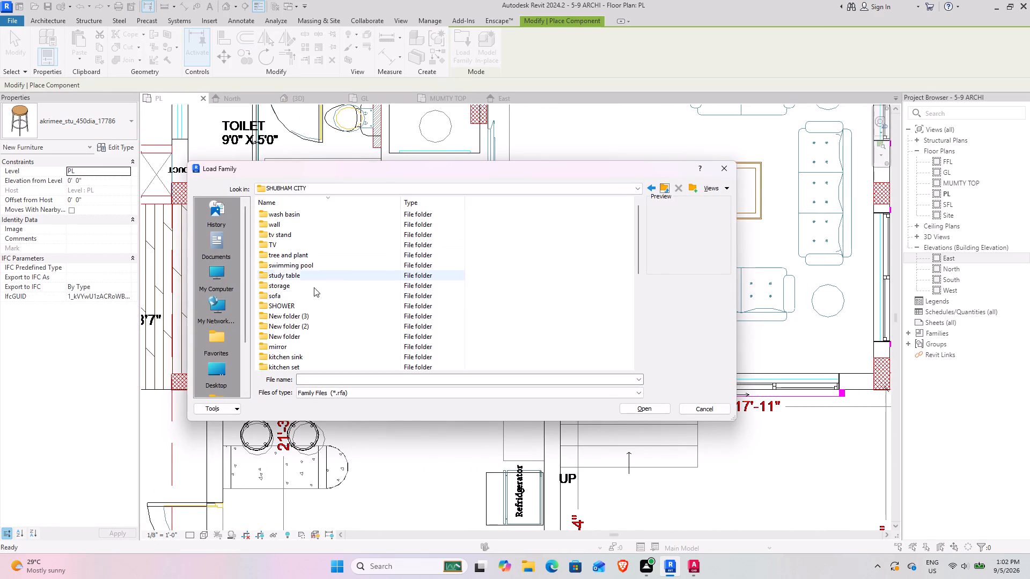
{"action": "scroll", "coordinate": [322, 276], "scroll_direction": "up", "scroll_amount": 3}
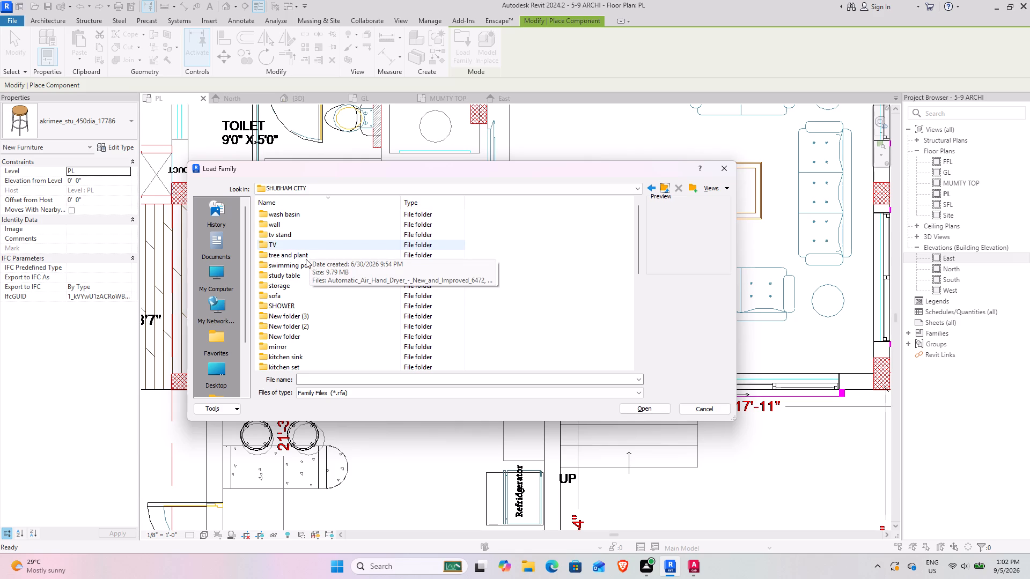
{"action": "double_click", "coordinate": [319, 214]}
{"action": "scroll", "coordinate": [330, 249], "scroll_direction": "up", "scroll_amount": 3, "text": "ctrl"}
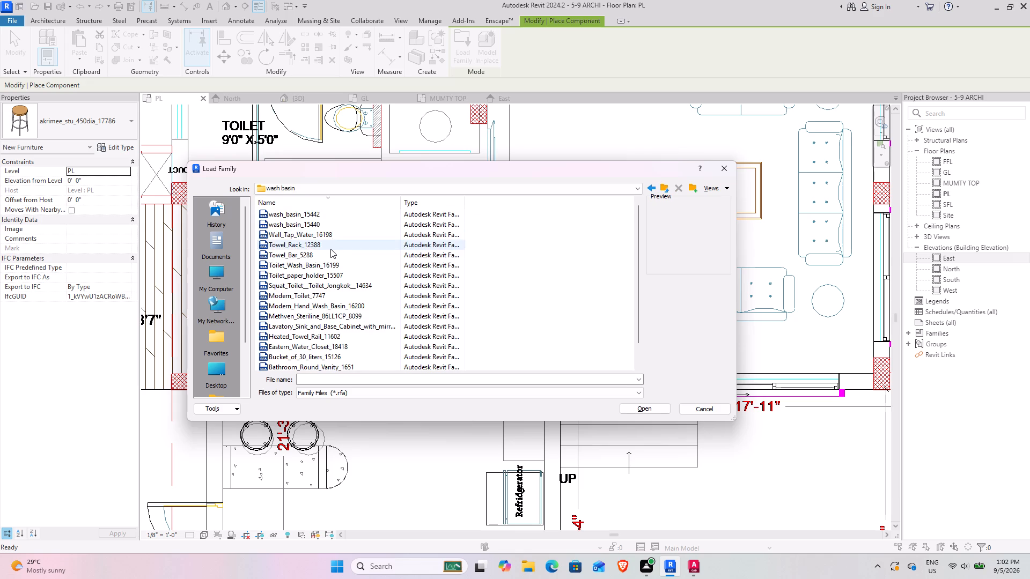
{"action": "scroll", "coordinate": [330, 249], "scroll_direction": "up", "scroll_amount": 12, "text": "ctrl"}
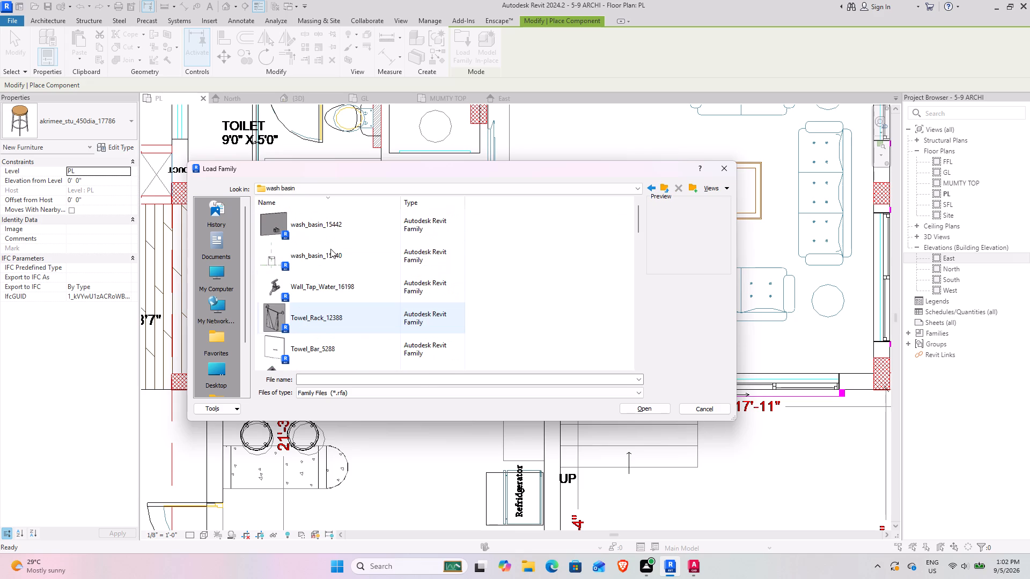
{"action": "scroll", "coordinate": [330, 249], "scroll_direction": "down", "scroll_amount": 6}
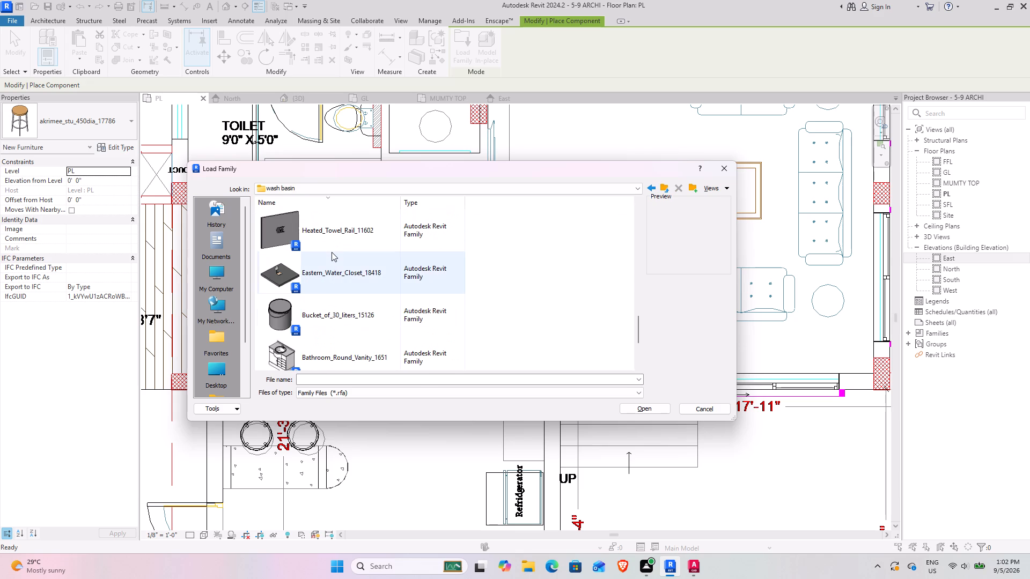
{"action": "scroll", "coordinate": [332, 252], "scroll_direction": "down", "scroll_amount": 5}
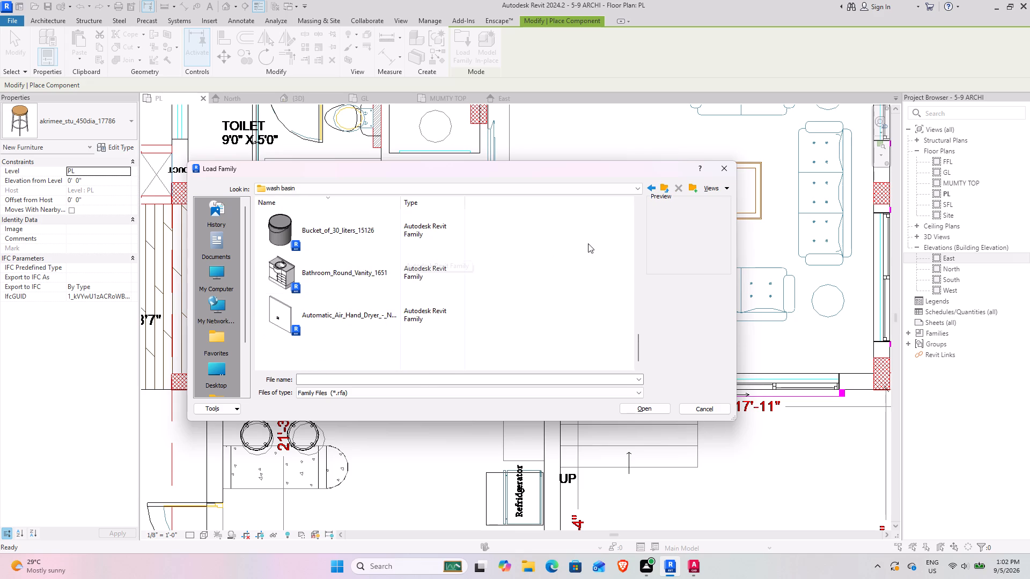
{"action": "left_click", "coordinate": [652, 190]}
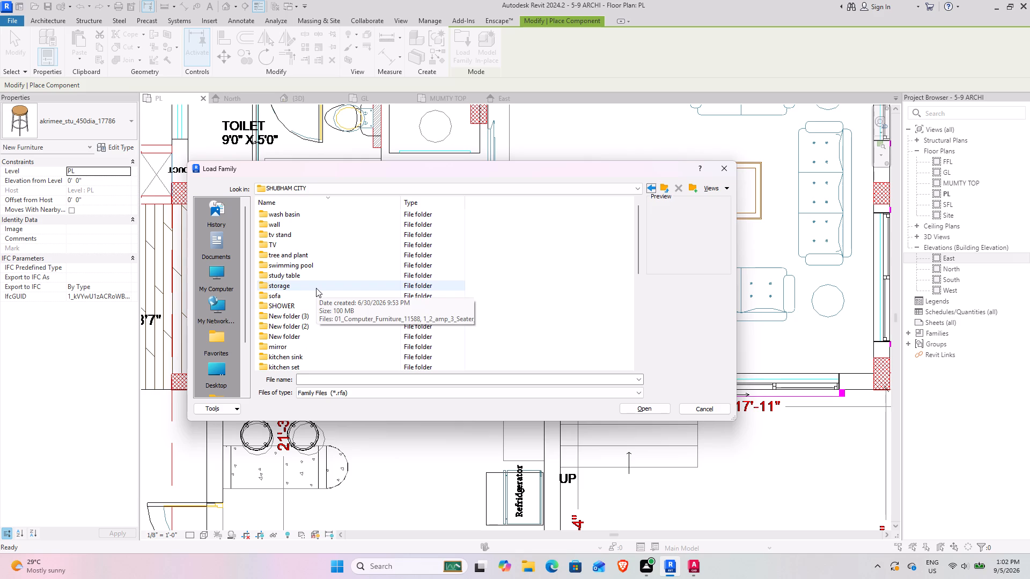
Load the family sectional_sofa_6482 from the sofa folder of SHUBHAM CITY as a component.
{"action": "double_click", "coordinate": [279, 297]}
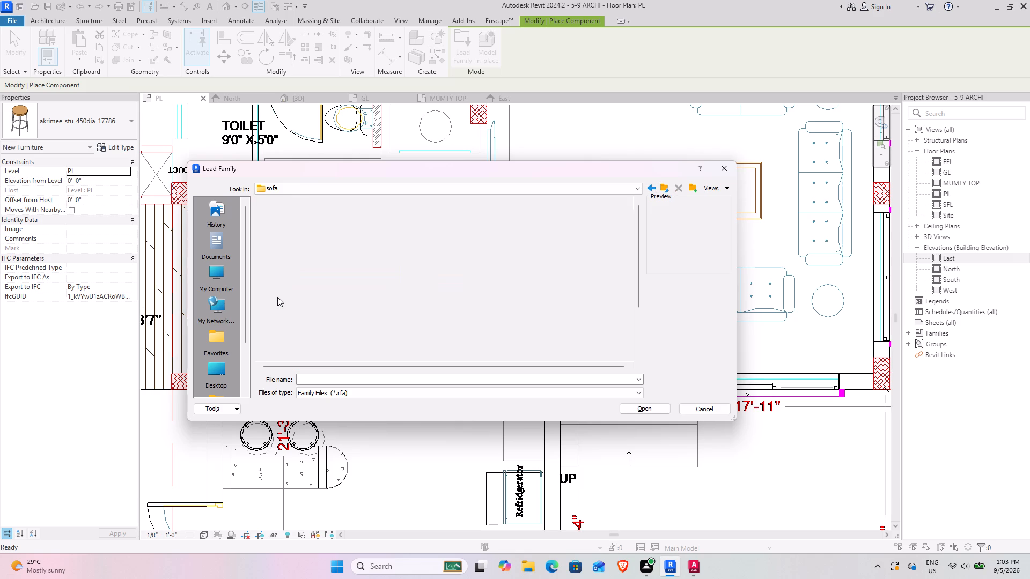
{"action": "scroll", "coordinate": [274, 303], "scroll_direction": "up", "scroll_amount": 12, "text": "ctrl"}
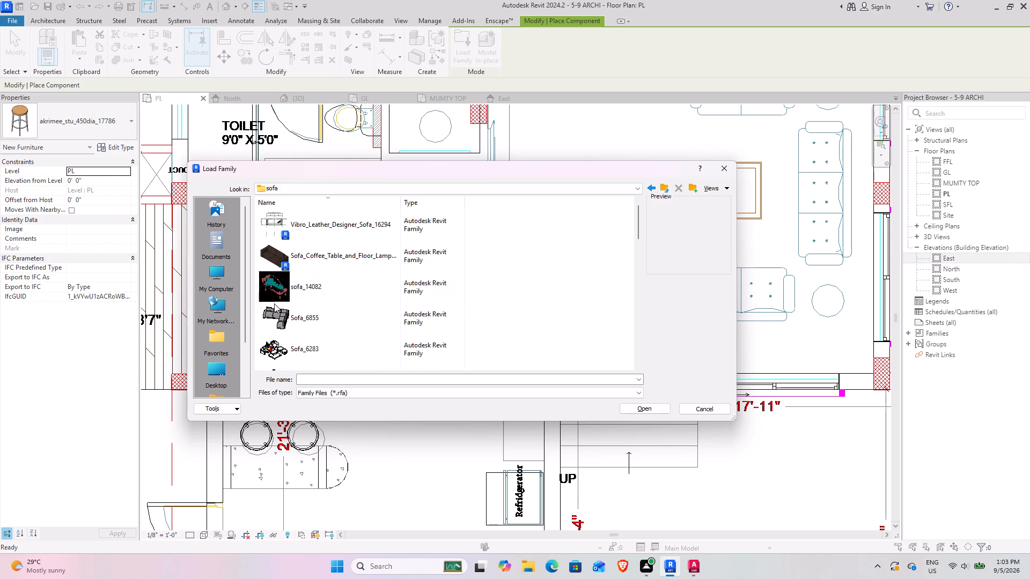
{"action": "scroll", "coordinate": [340, 274], "scroll_direction": "down", "scroll_amount": 14}
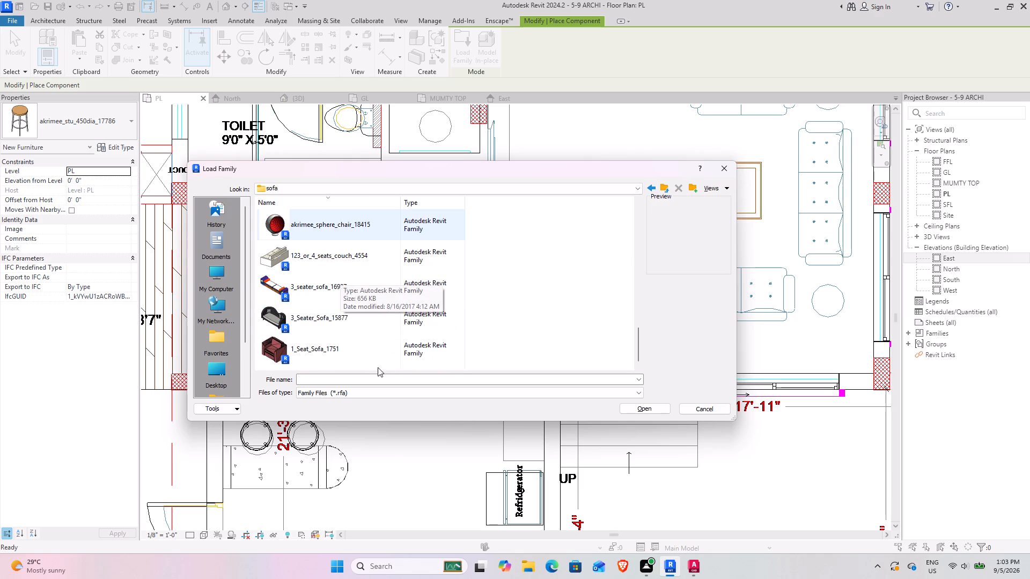
{"action": "scroll", "coordinate": [382, 319], "scroll_direction": "up", "scroll_amount": 3}
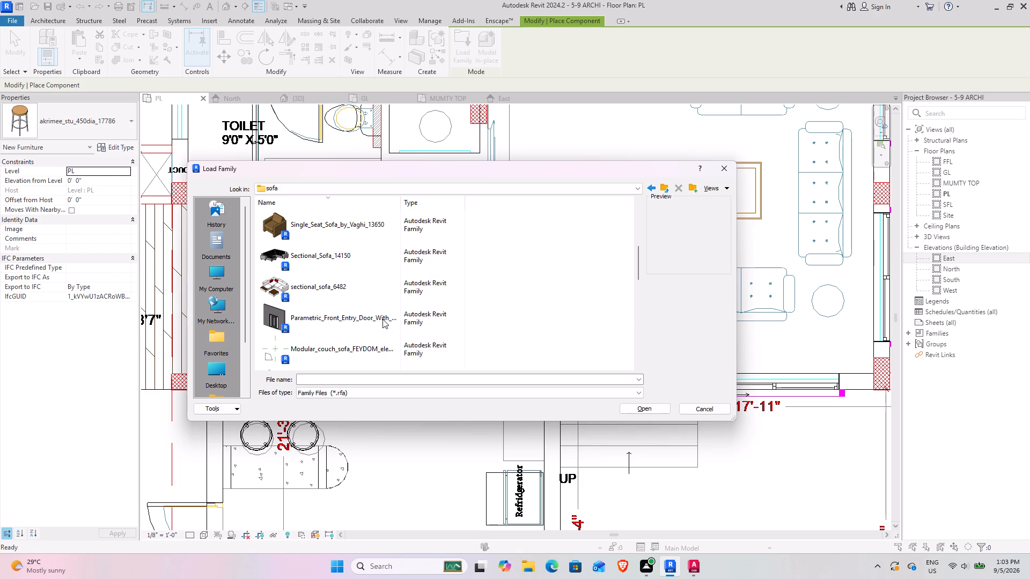
{"action": "left_click", "coordinate": [336, 261]}
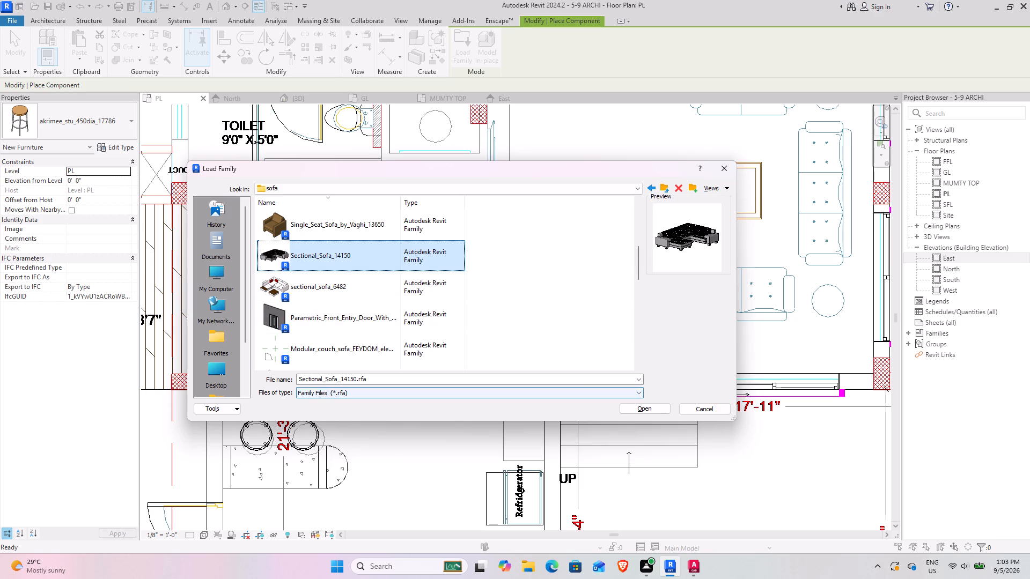
{"action": "scroll", "coordinate": [379, 301], "scroll_direction": "up", "scroll_amount": 3}
{"action": "scroll", "coordinate": [379, 301], "scroll_direction": "down", "scroll_amount": 2}
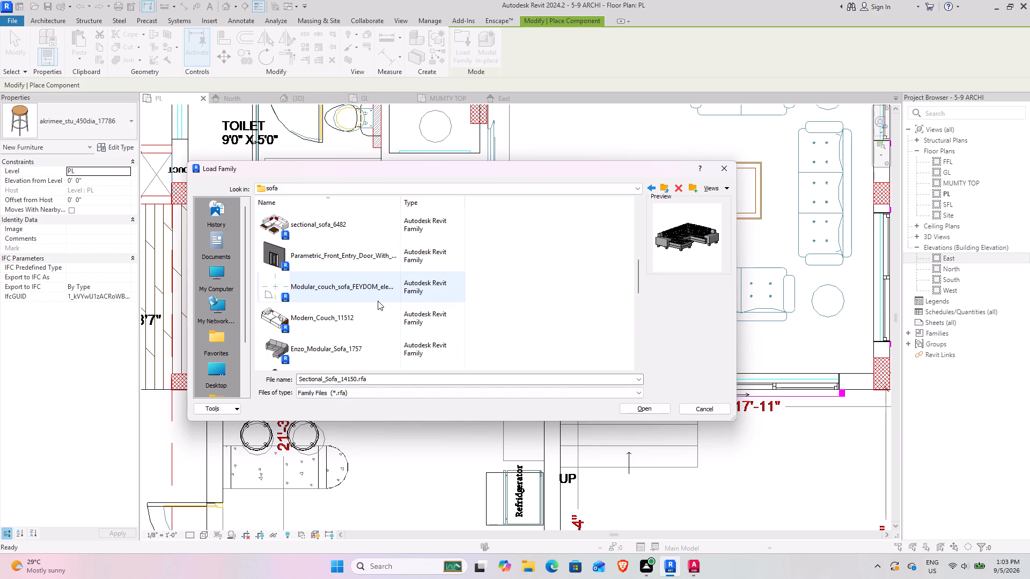
{"action": "scroll", "coordinate": [378, 301], "scroll_direction": "up", "scroll_amount": 1}
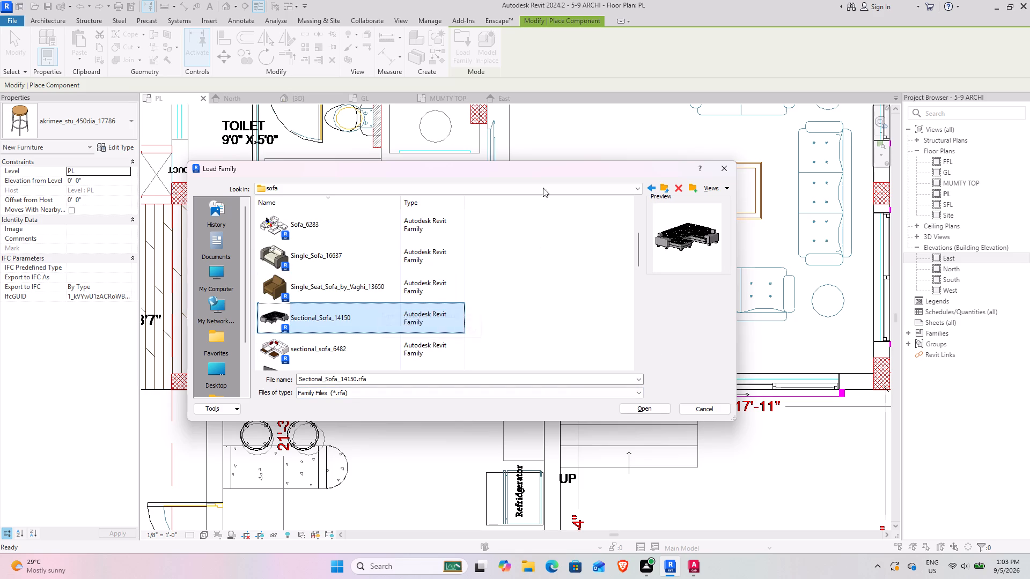
{"action": "left_click_drag", "start_coordinate": [541, 166], "coordinate": [494, 222]}
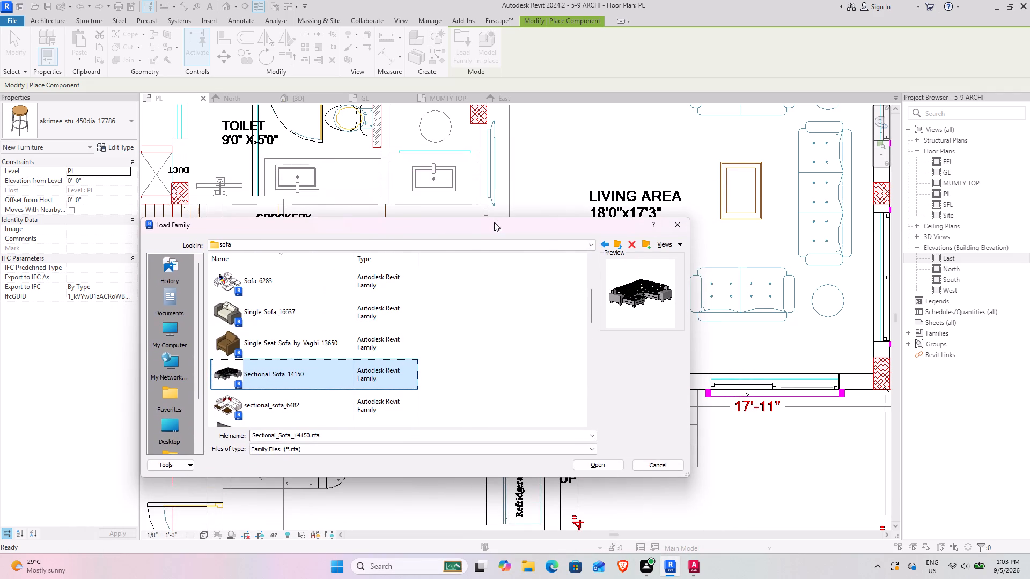
{"action": "left_click", "coordinate": [256, 400]}
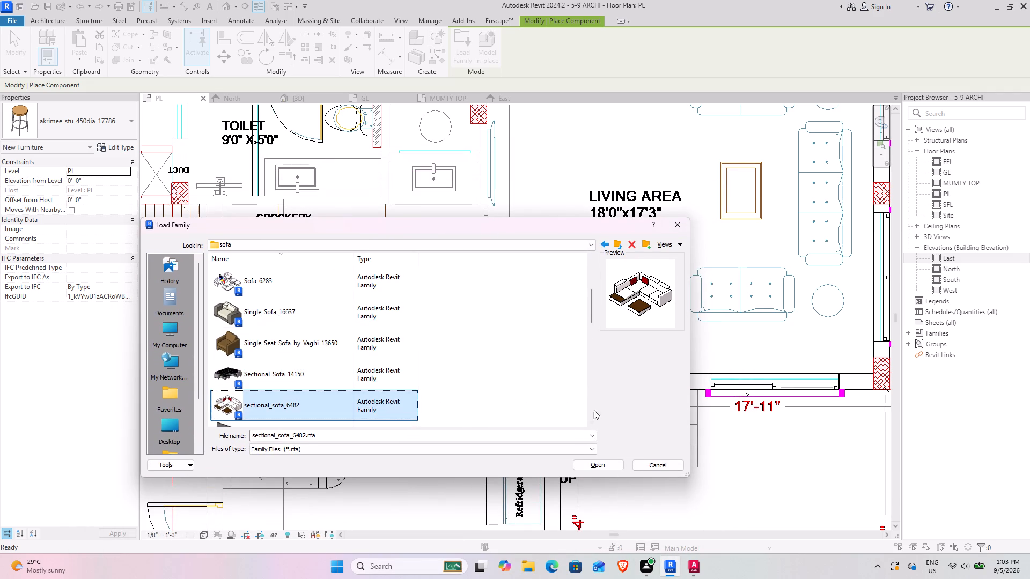
{"action": "left_click", "coordinate": [610, 469]}
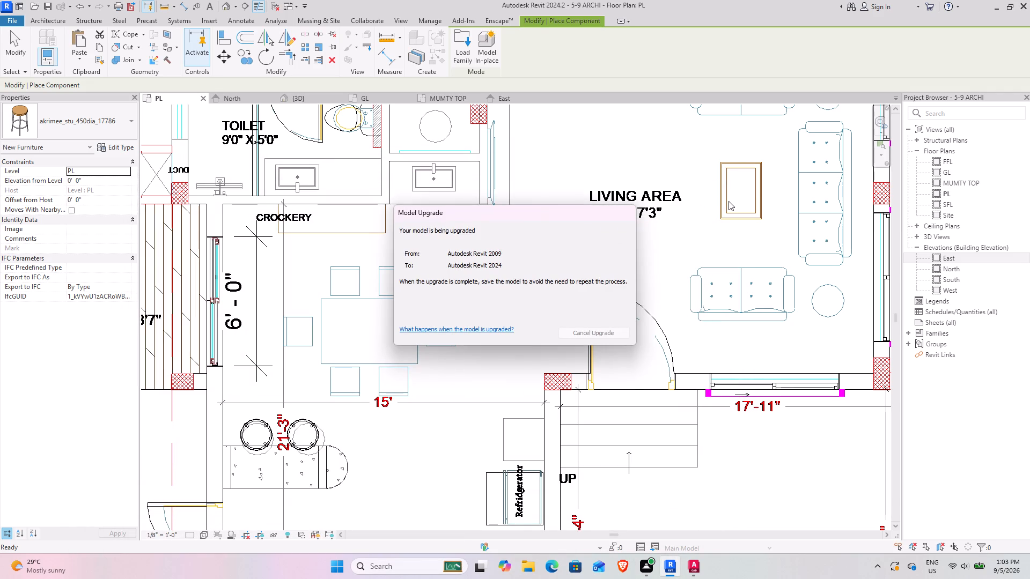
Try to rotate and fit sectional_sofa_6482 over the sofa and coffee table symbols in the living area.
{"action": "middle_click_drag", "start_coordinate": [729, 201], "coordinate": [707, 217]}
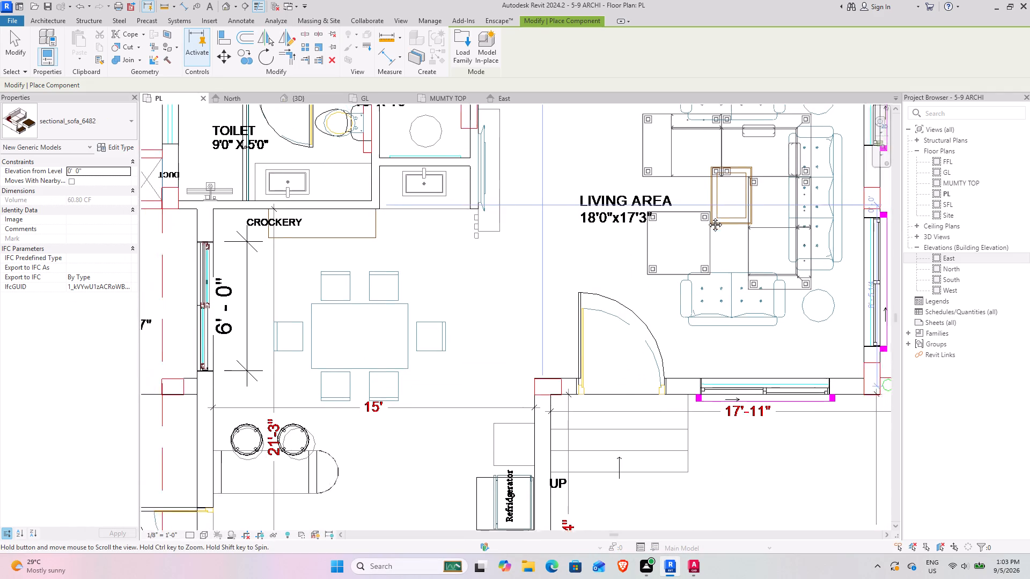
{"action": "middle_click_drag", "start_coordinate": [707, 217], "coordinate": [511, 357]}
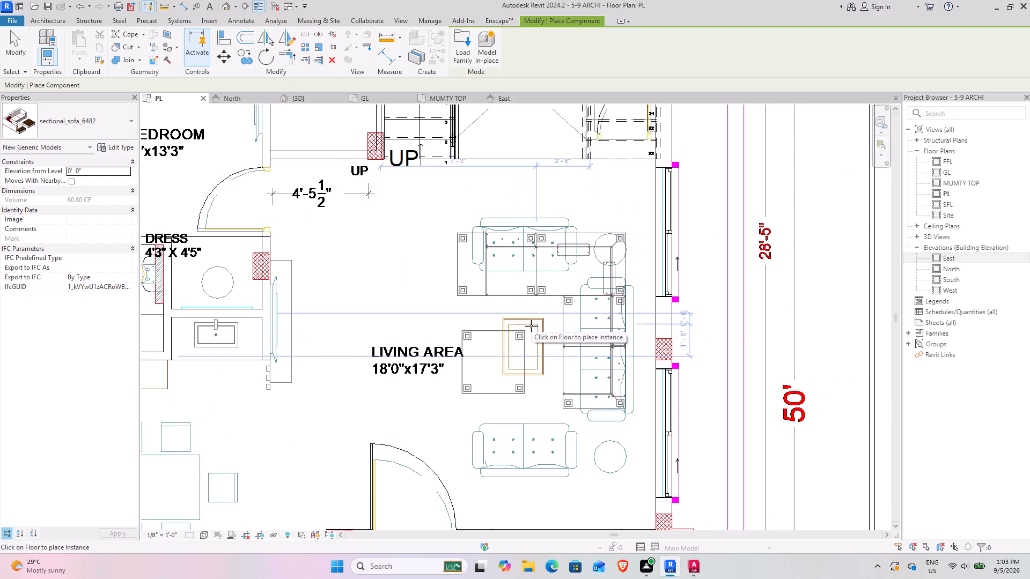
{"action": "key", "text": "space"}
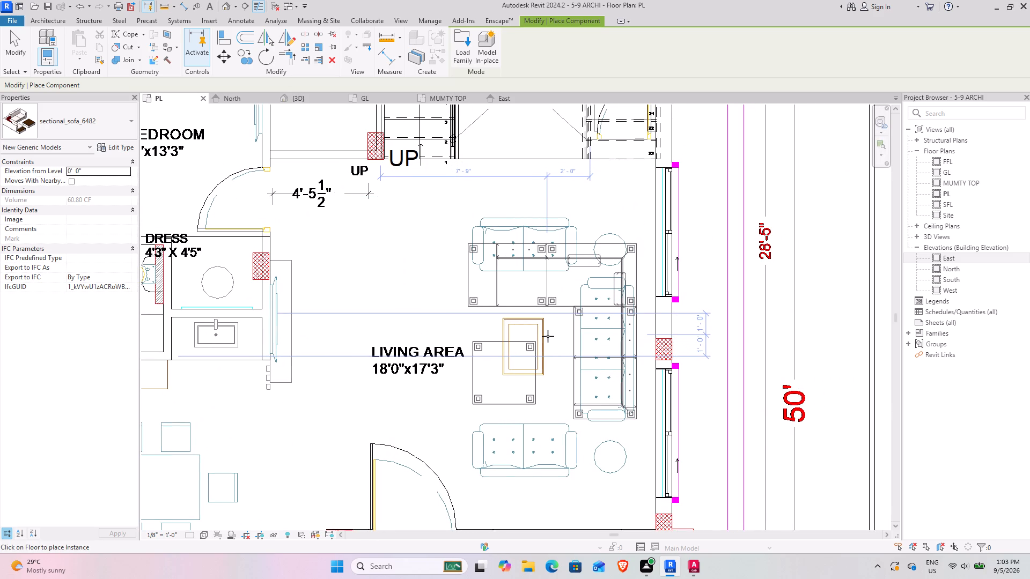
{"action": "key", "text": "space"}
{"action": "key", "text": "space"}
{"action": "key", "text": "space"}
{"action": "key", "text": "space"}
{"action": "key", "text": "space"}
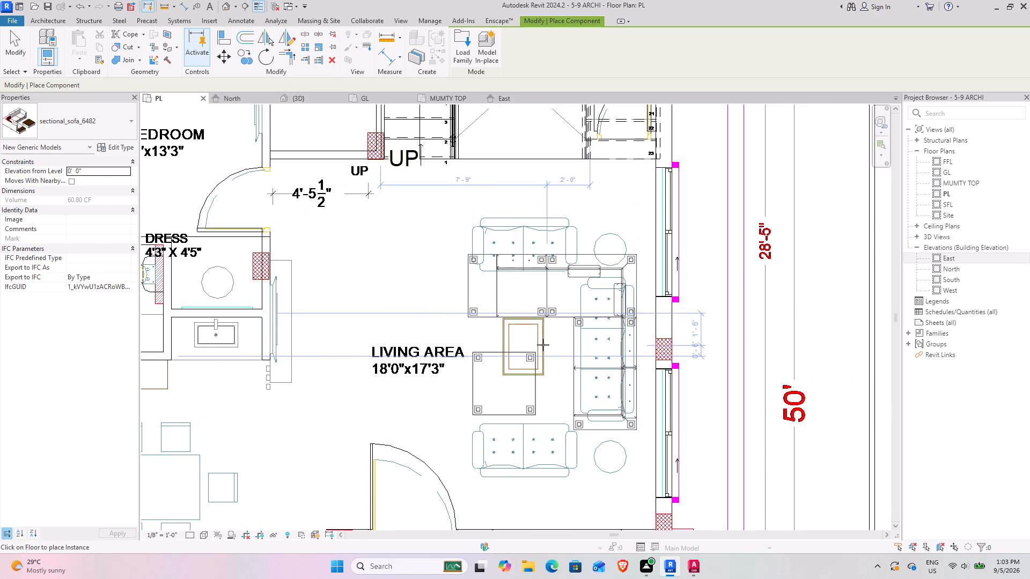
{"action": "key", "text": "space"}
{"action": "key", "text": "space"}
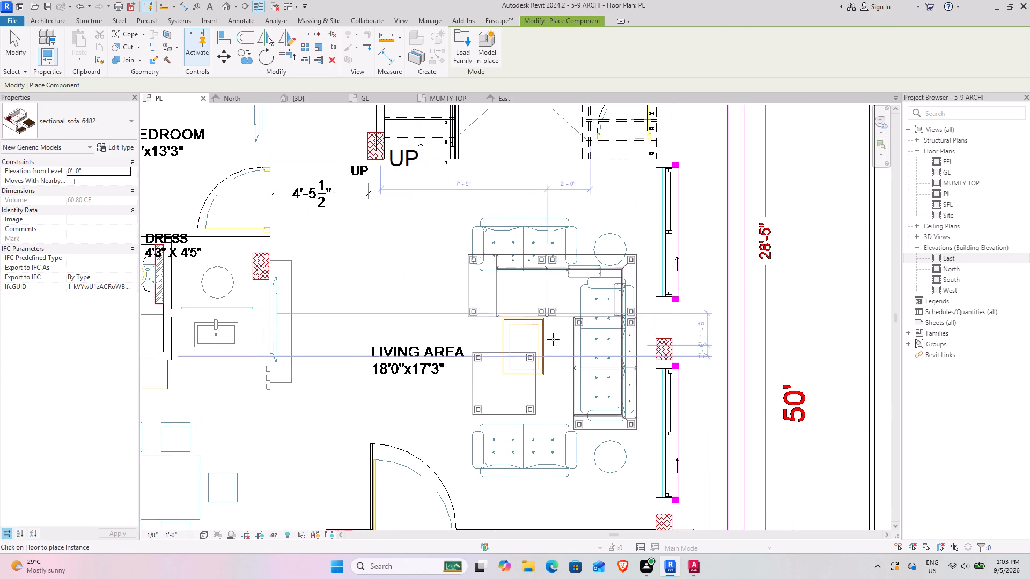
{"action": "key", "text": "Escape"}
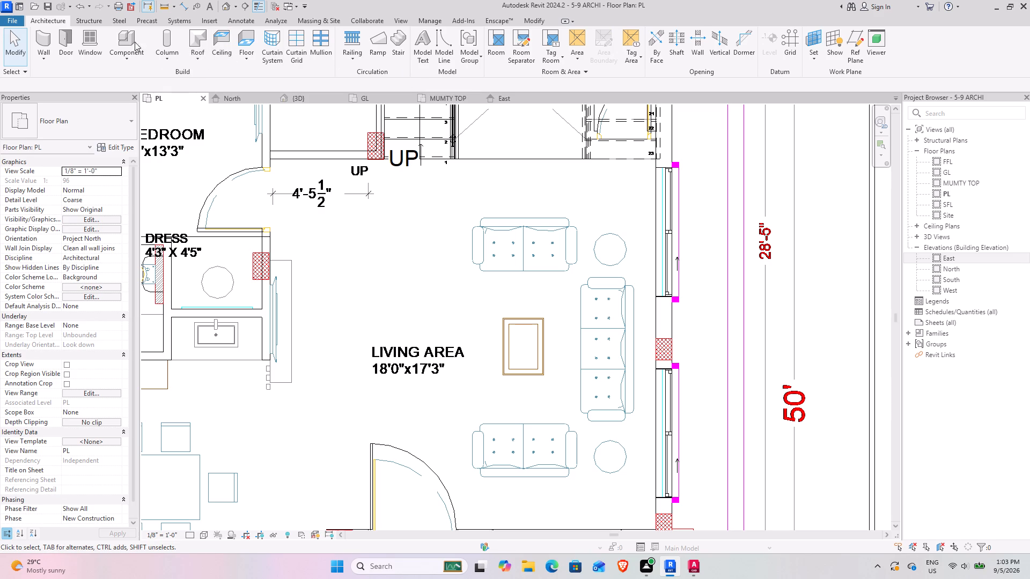
Look through the families in the sofa folder and load Sectional_Sofa_14150 as a component.
{"action": "left_click", "coordinate": [125, 39]}
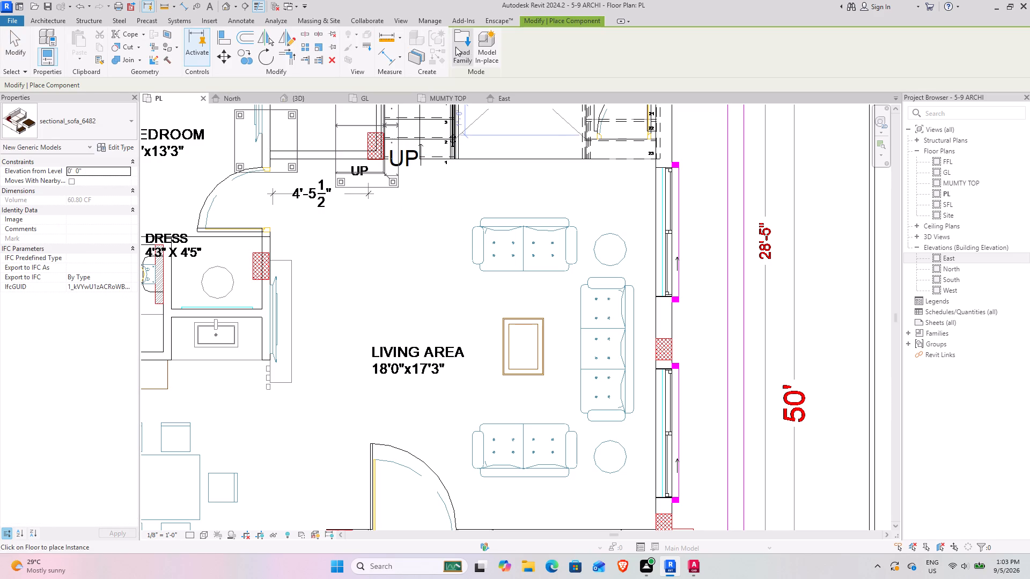
{"action": "left_click", "coordinate": [457, 47]}
{"action": "scroll", "coordinate": [315, 330], "scroll_direction": "up", "scroll_amount": 8, "text": "ctrl"}
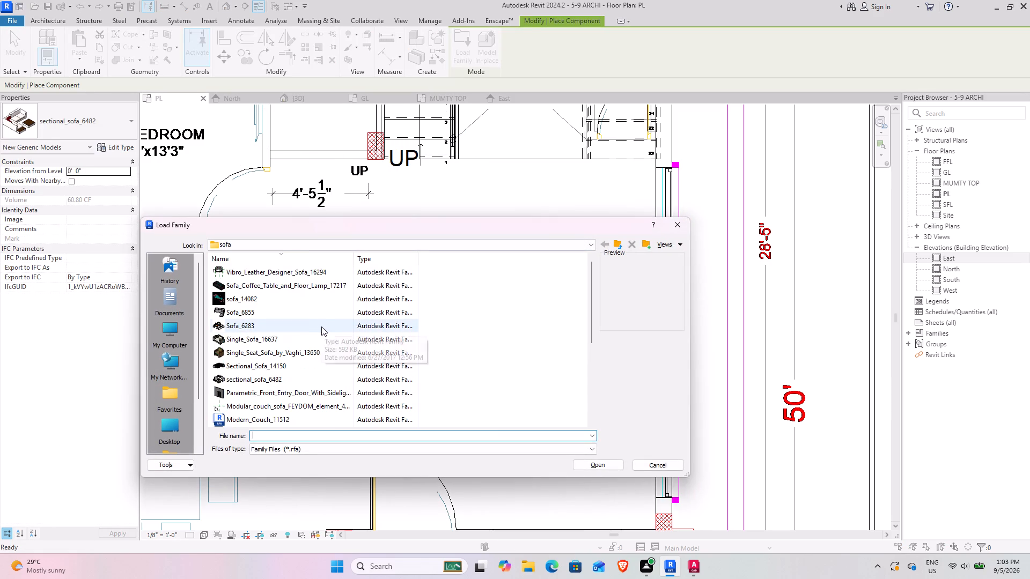
{"action": "scroll", "coordinate": [321, 326], "scroll_direction": "up", "scroll_amount": 8, "text": "ctrl"}
{"action": "scroll", "coordinate": [319, 322], "scroll_direction": "down", "scroll_amount": 2}
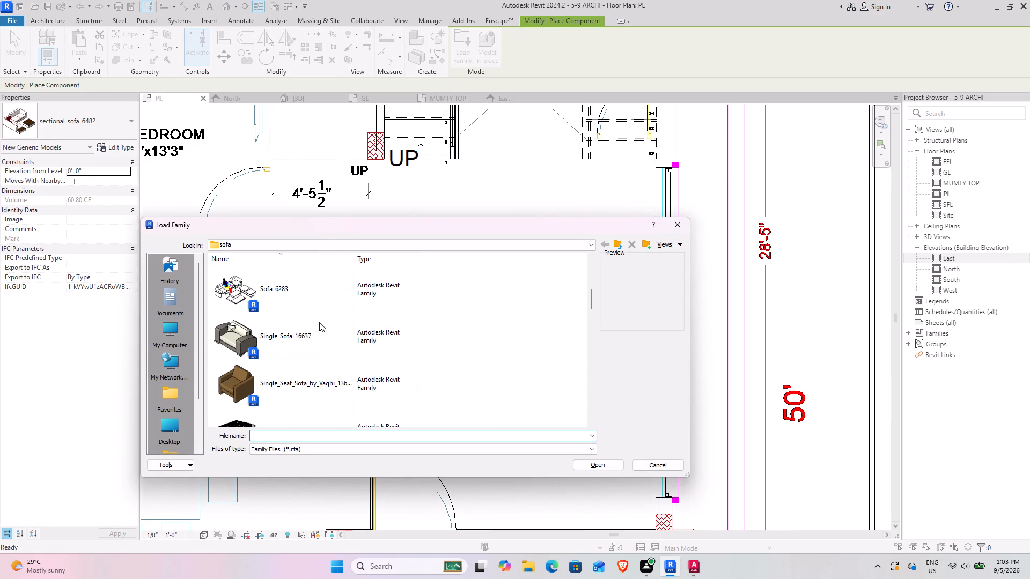
{"action": "scroll", "coordinate": [319, 322], "scroll_direction": "down", "scroll_amount": 2}
{"action": "scroll", "coordinate": [319, 322], "scroll_direction": "up", "scroll_amount": 1}
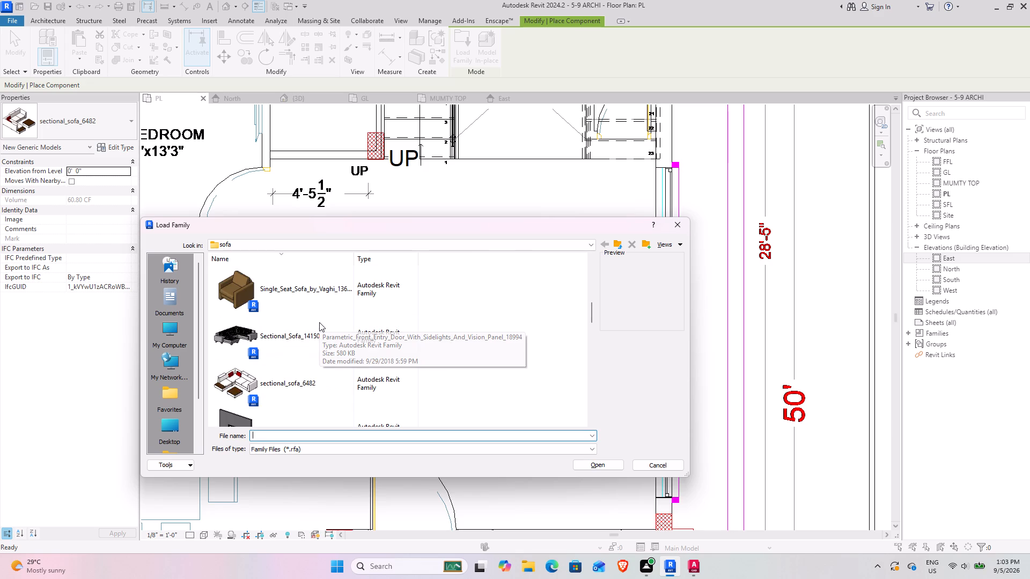
{"action": "scroll", "coordinate": [319, 322], "scroll_direction": "up", "scroll_amount": 3}
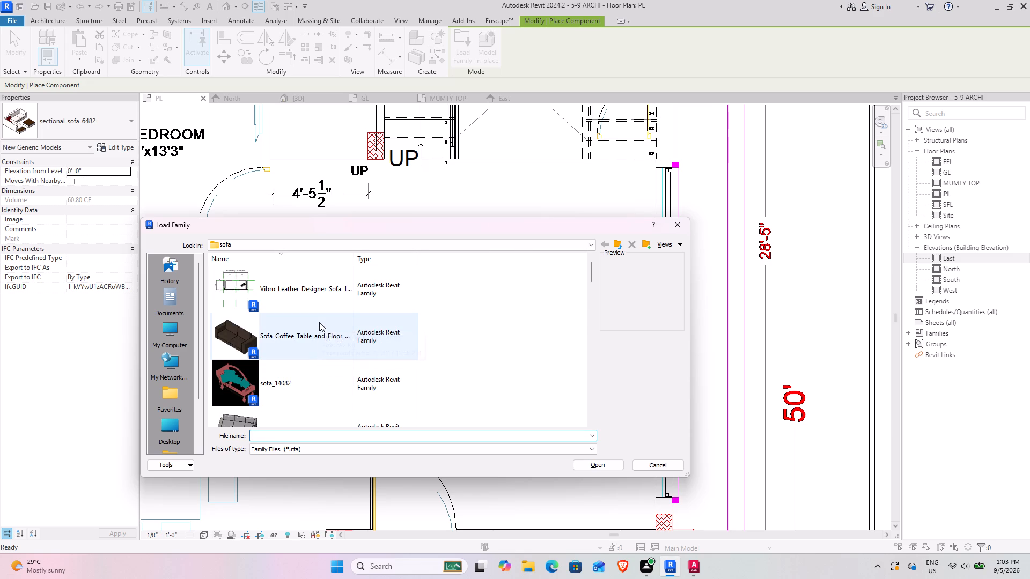
{"action": "scroll", "coordinate": [319, 322], "scroll_direction": "up", "scroll_amount": 2}
{"action": "scroll", "coordinate": [319, 322], "scroll_direction": "down", "scroll_amount": 6}
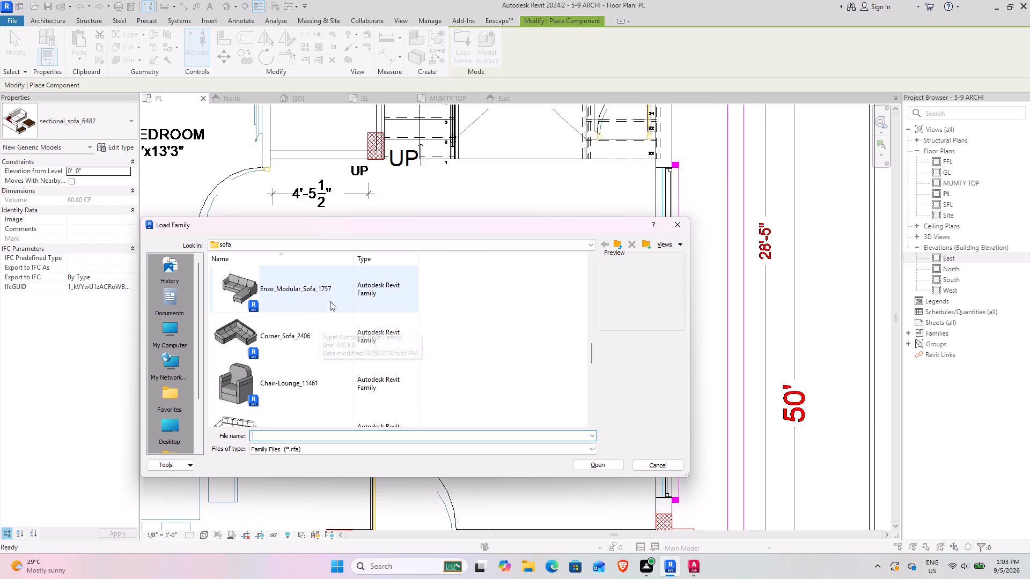
{"action": "scroll", "coordinate": [330, 301], "scroll_direction": "down", "scroll_amount": 2}
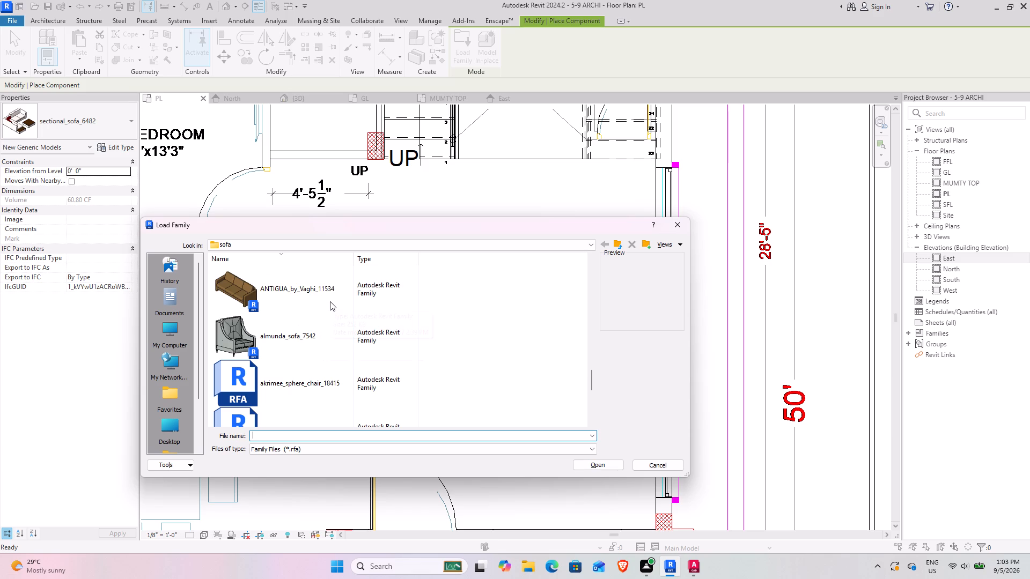
{"action": "scroll", "coordinate": [327, 301], "scroll_direction": "down", "scroll_amount": 5}
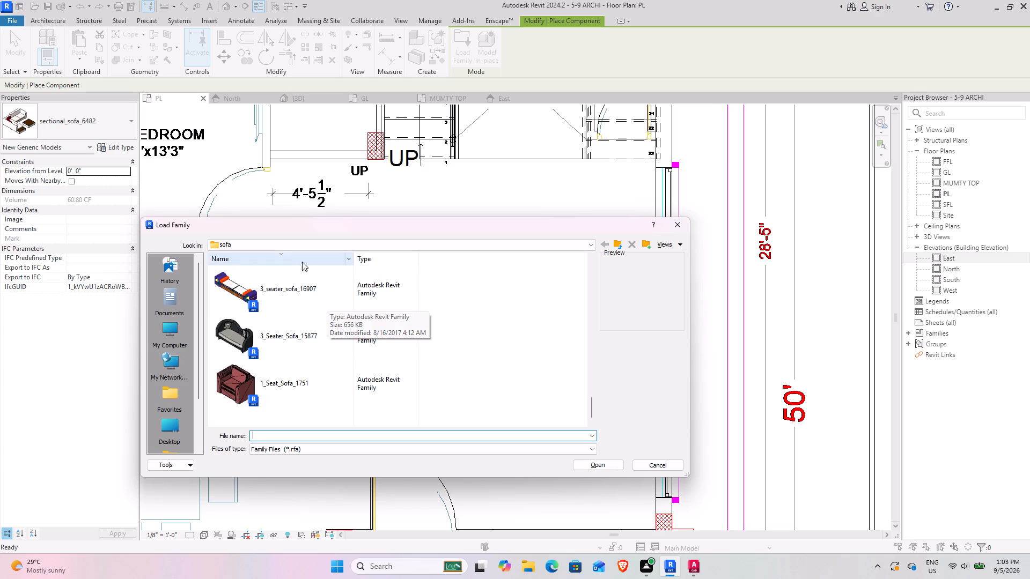
{"action": "left_click_drag", "start_coordinate": [337, 232], "coordinate": [93, 248]}
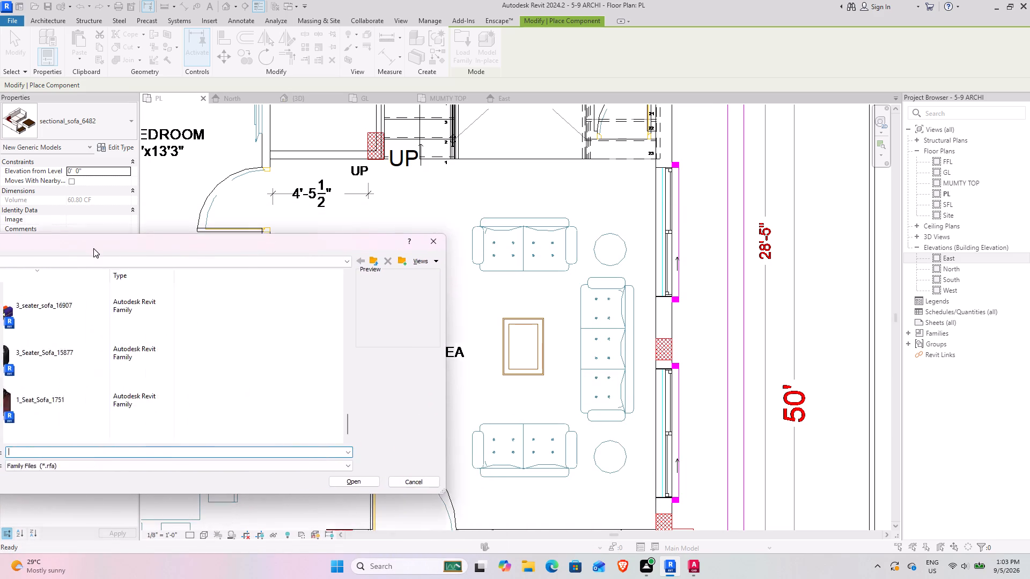
{"action": "left_click_drag", "start_coordinate": [93, 248], "coordinate": [270, 234]}
{"action": "scroll", "coordinate": [169, 361], "scroll_direction": "up", "scroll_amount": 8}
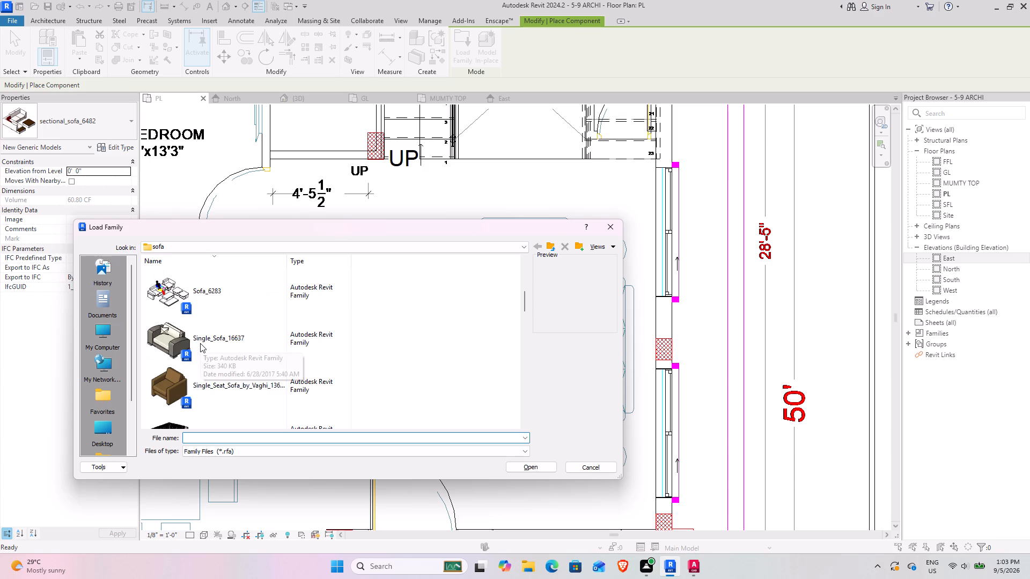
{"action": "scroll", "coordinate": [200, 343], "scroll_direction": "up", "scroll_amount": 3}
{"action": "scroll", "coordinate": [200, 343], "scroll_direction": "down", "scroll_amount": 2}
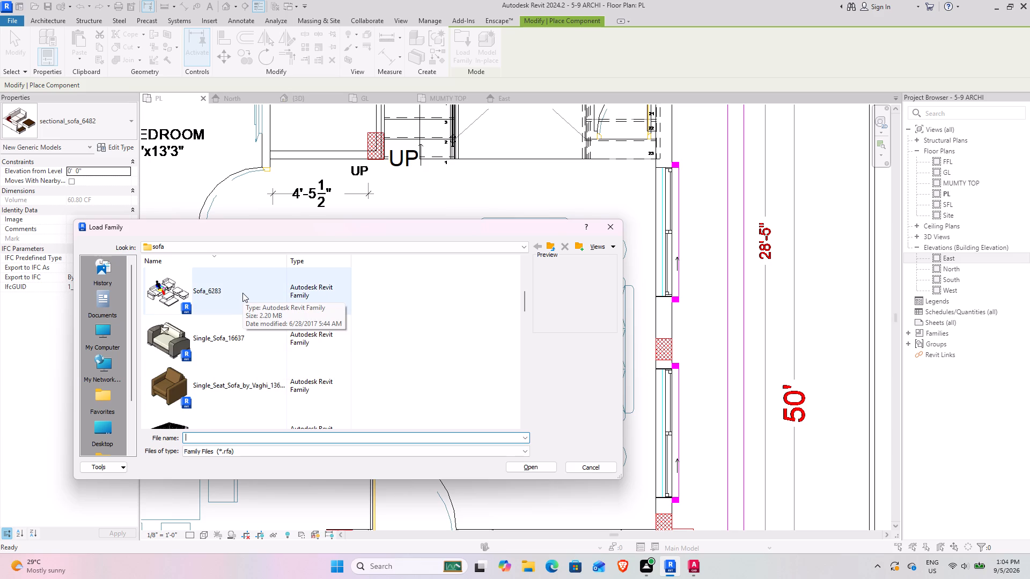
{"action": "scroll", "coordinate": [242, 293], "scroll_direction": "up", "scroll_amount": 5}
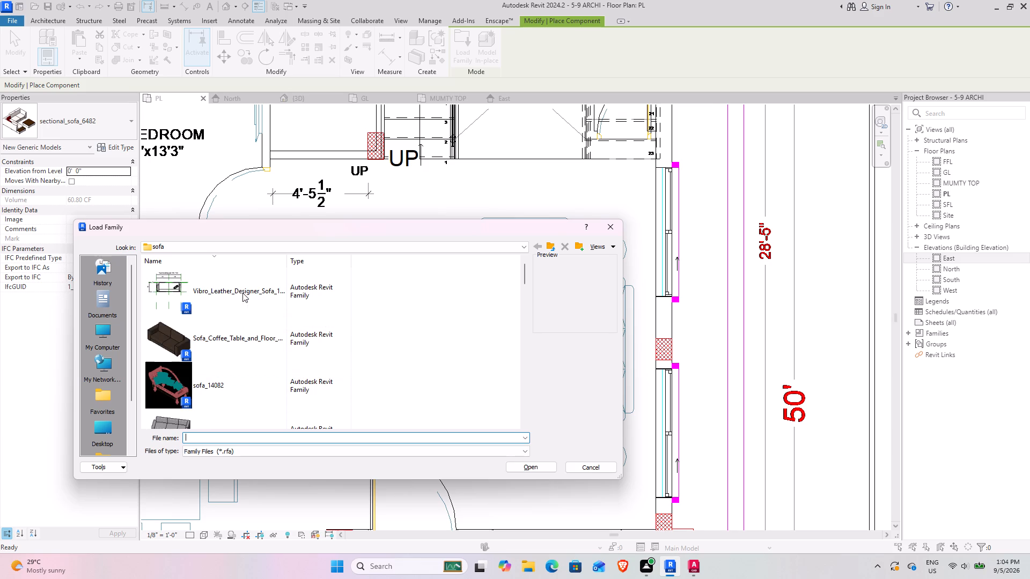
{"action": "scroll", "coordinate": [242, 293], "scroll_direction": "up", "scroll_amount": 2}
{"action": "scroll", "coordinate": [212, 329], "scroll_direction": "down", "scroll_amount": 2}
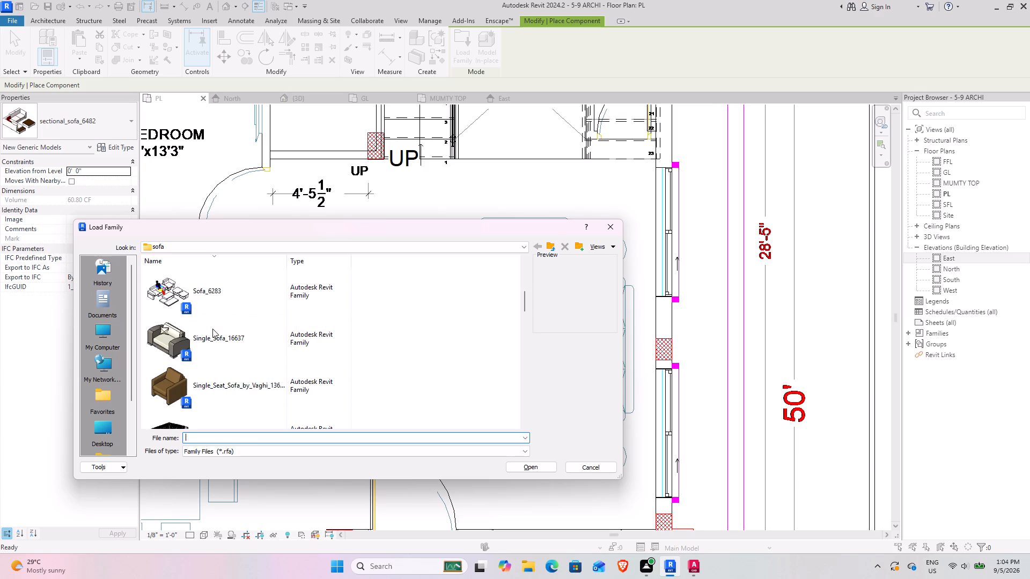
{"action": "scroll", "coordinate": [212, 329], "scroll_direction": "down", "scroll_amount": 2}
{"action": "scroll", "coordinate": [217, 320], "scroll_direction": "up", "scroll_amount": 1}
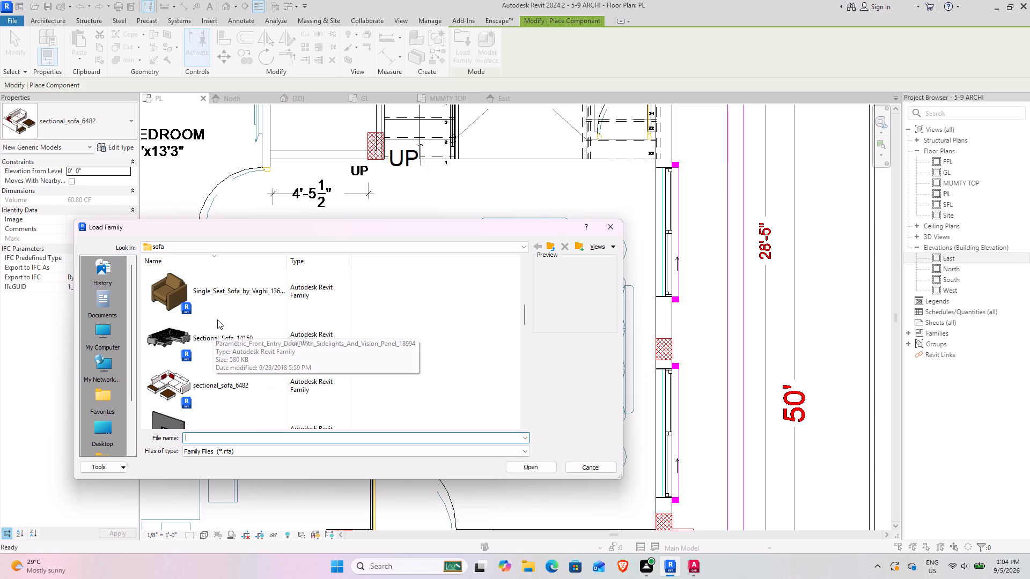
{"action": "left_click", "coordinate": [210, 323]}
{"action": "left_click", "coordinate": [533, 465]}
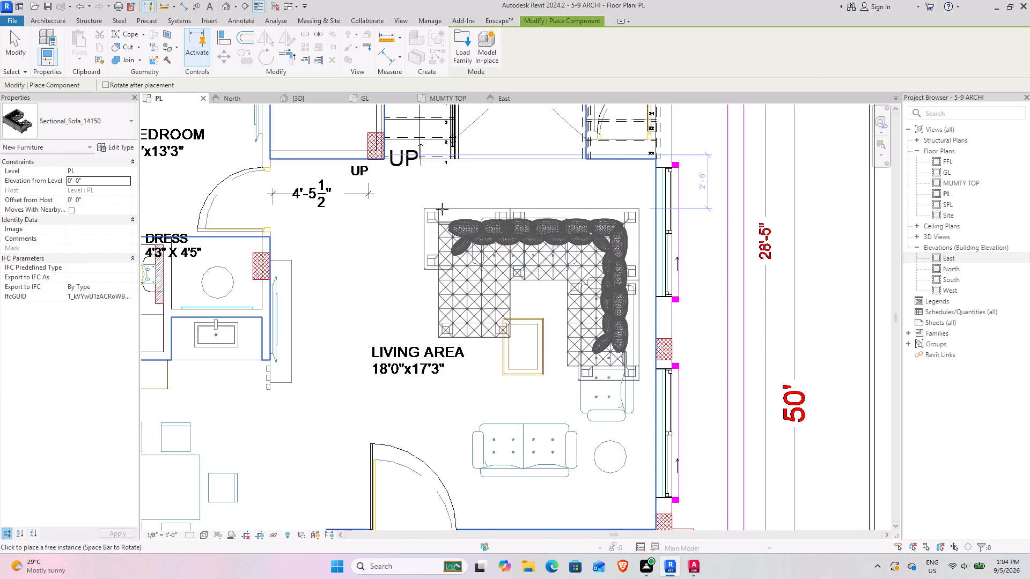
Rotate Sectional_Sofa_14150 so its backrests face the window wall and entrance side, and place it over the living area's sofa symbols.
{"action": "key", "text": "space"}
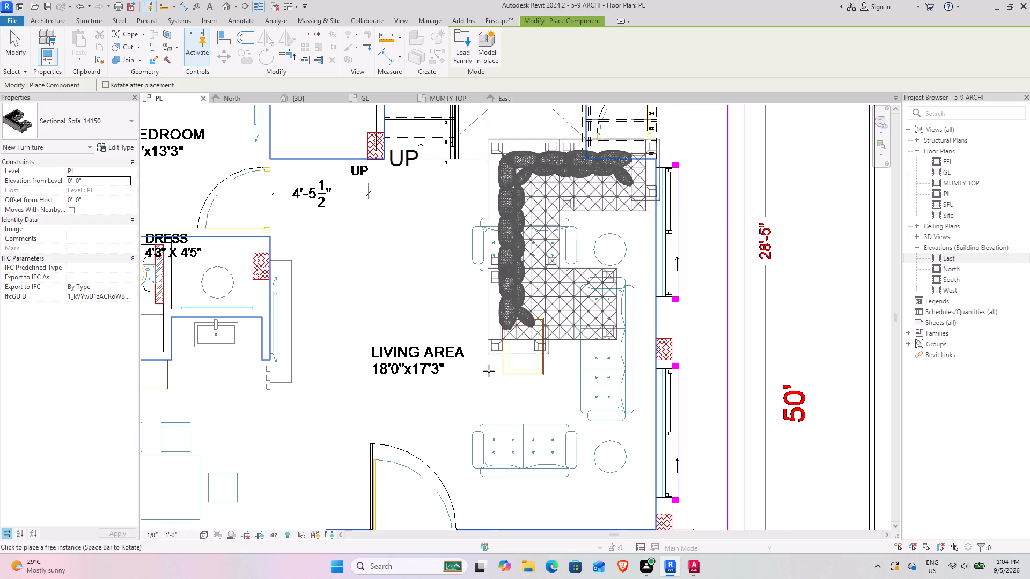
{"action": "key", "text": "space"}
{"action": "key", "text": "space"}
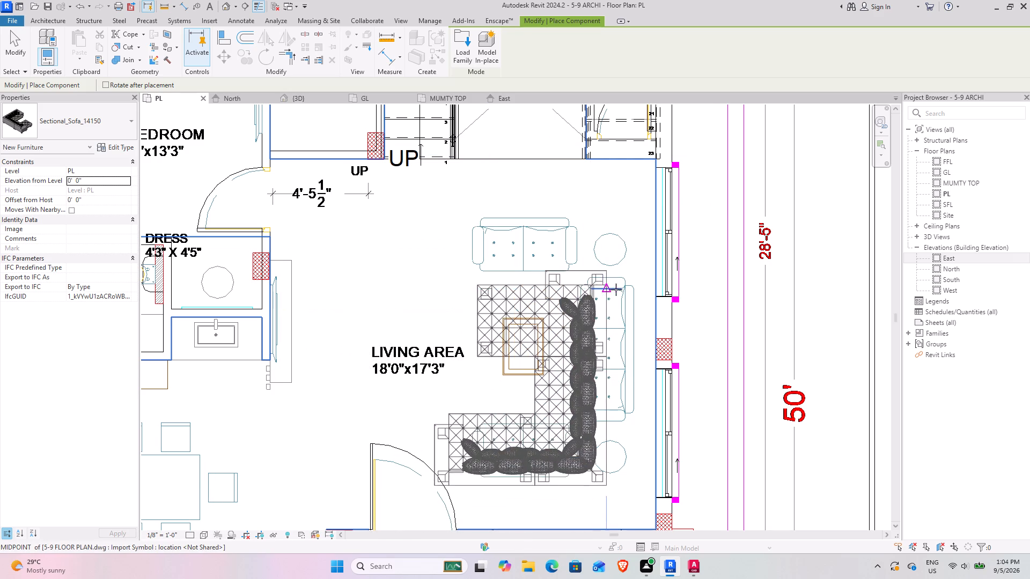
{"action": "left_click", "coordinate": [656, 291]}
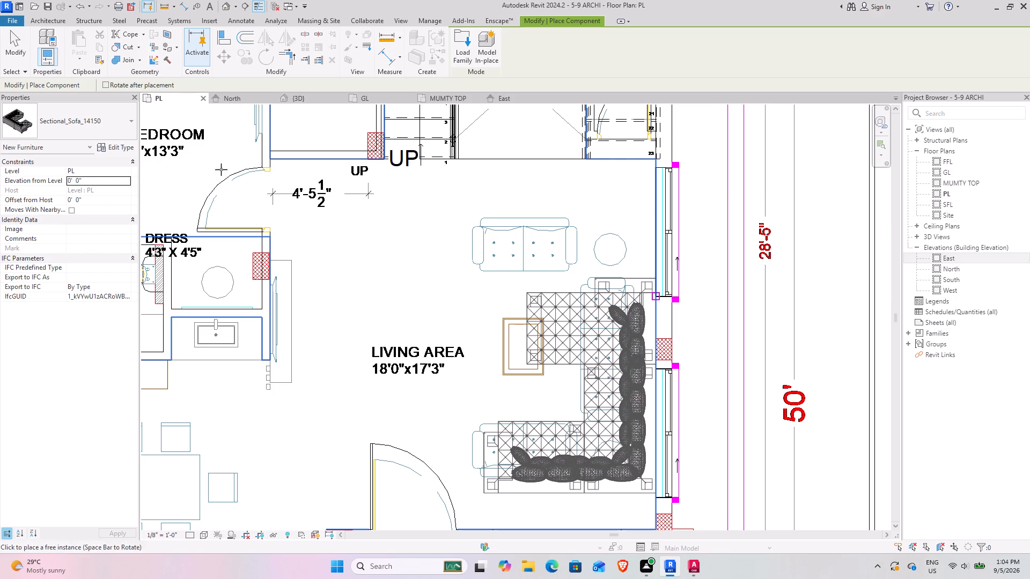
{"action": "left_click_drag", "start_coordinate": [8, 33], "coordinate": [12, 34]}
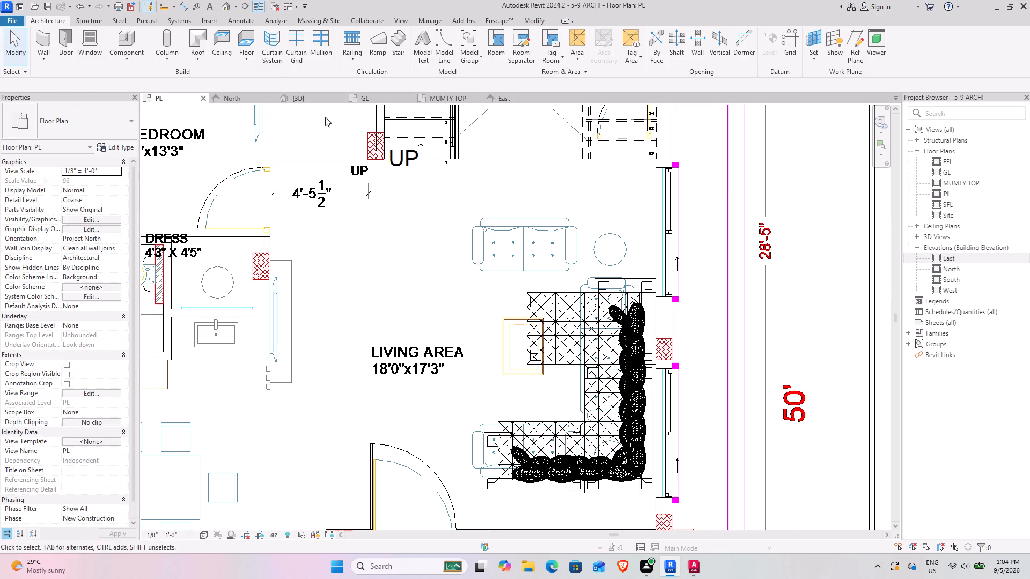
Examine the placed sectional sofa against the living area's windows, floor and surrounding rooms in the 3D view.
{"action": "left_click", "coordinate": [304, 93]}
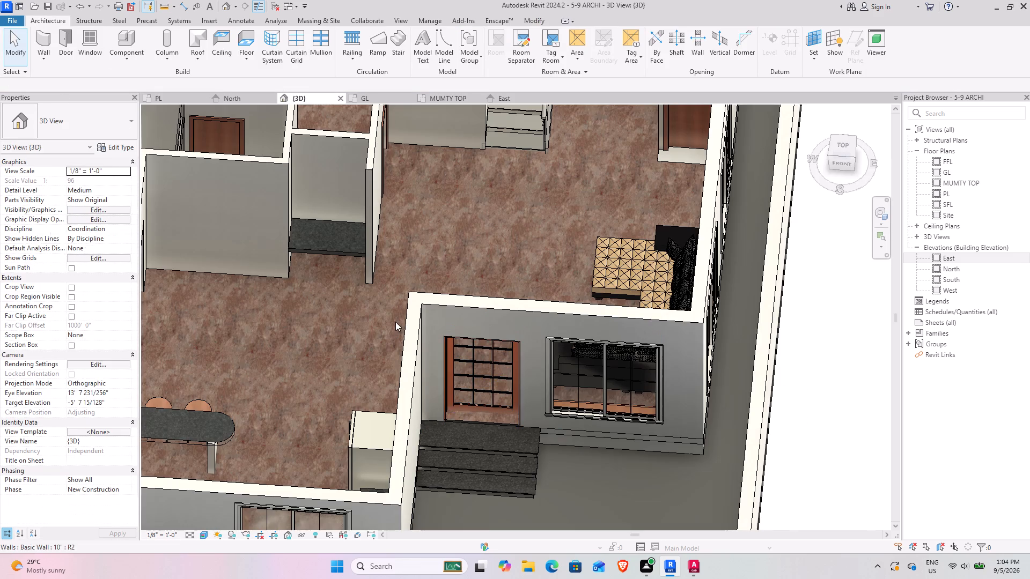
{"action": "middle_click_drag", "start_coordinate": [395, 322], "coordinate": [532, 370], "text": "shift"}
{"action": "middle_click_drag", "start_coordinate": [437, 327], "coordinate": [644, 549]}
{"action": "middle_click_drag", "start_coordinate": [457, 365], "coordinate": [524, 303], "text": "shift"}
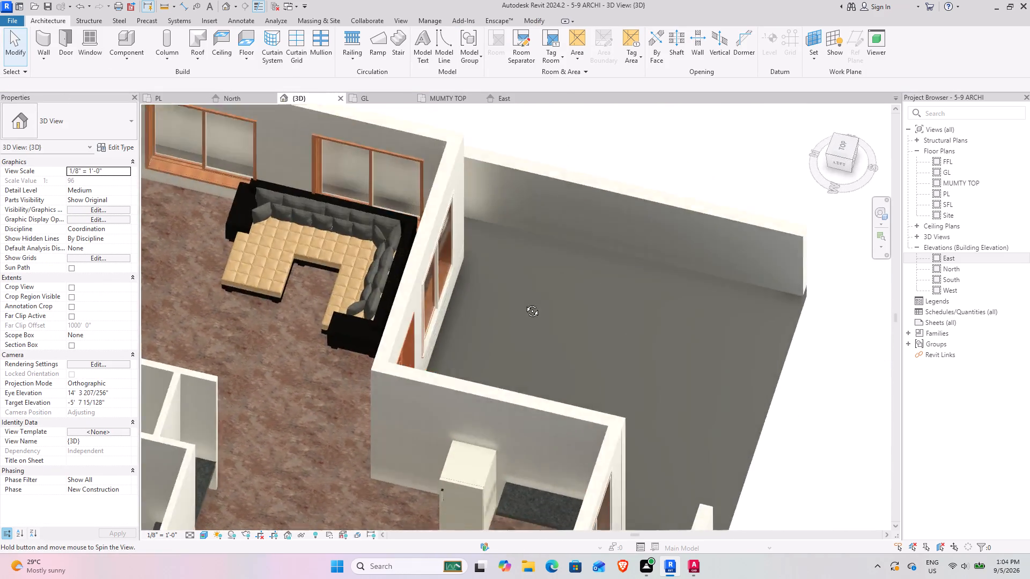
{"action": "middle_click_drag", "start_coordinate": [524, 303], "coordinate": [540, 274], "text": "shift"}
{"action": "middle_click_drag", "start_coordinate": [327, 413], "coordinate": [536, 309]}
{"action": "middle_click_drag", "start_coordinate": [502, 310], "coordinate": [465, 265], "text": "shift"}
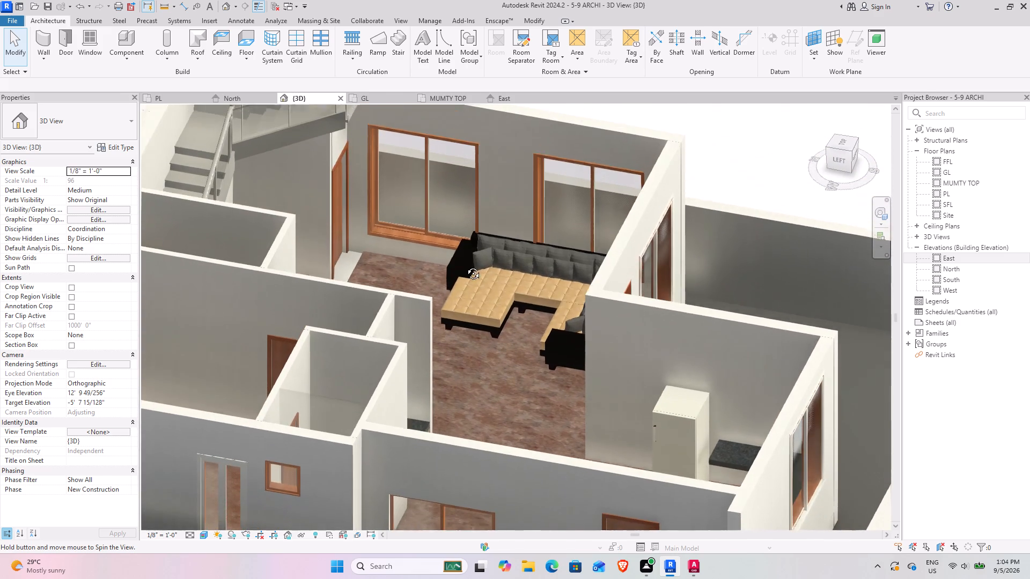
{"action": "middle_click_drag", "start_coordinate": [465, 265], "coordinate": [465, 264], "text": "shift"}
{"action": "middle_click_drag", "start_coordinate": [474, 358], "coordinate": [513, 312], "text": "shift"}
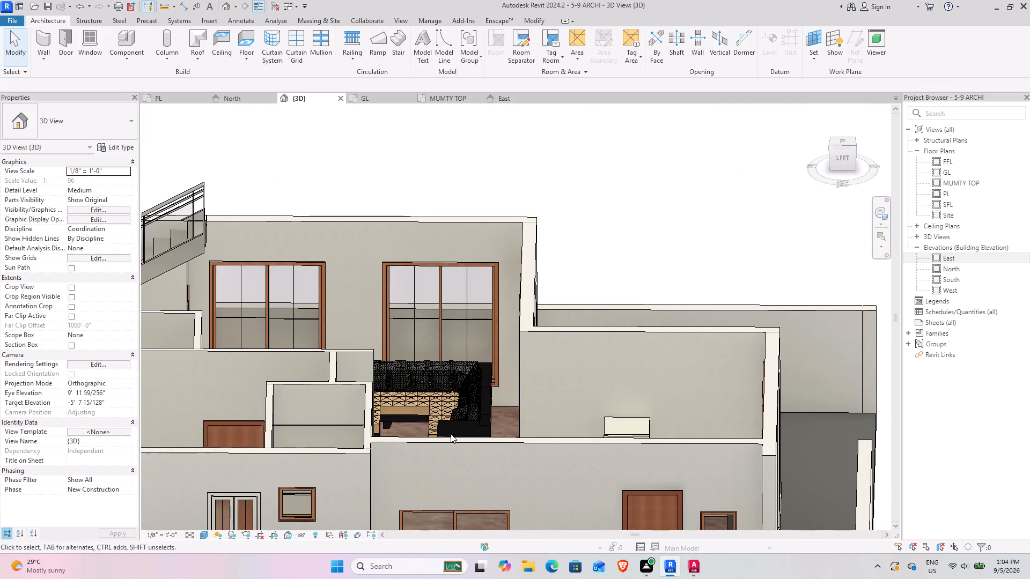
{"action": "scroll", "coordinate": [455, 356], "scroll_direction": "up", "scroll_amount": 9}
{"action": "middle_click_drag", "start_coordinate": [548, 352], "coordinate": [498, 359]}
{"action": "scroll", "coordinate": [708, 311], "scroll_direction": "up", "scroll_amount": 8}
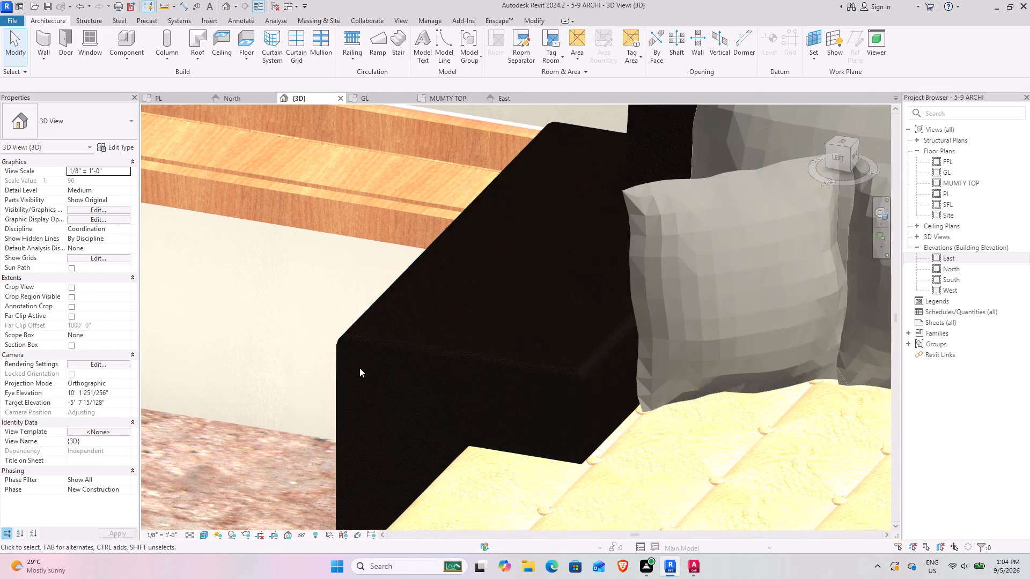
{"action": "scroll", "coordinate": [250, 389], "scroll_direction": "down", "scroll_amount": 13}
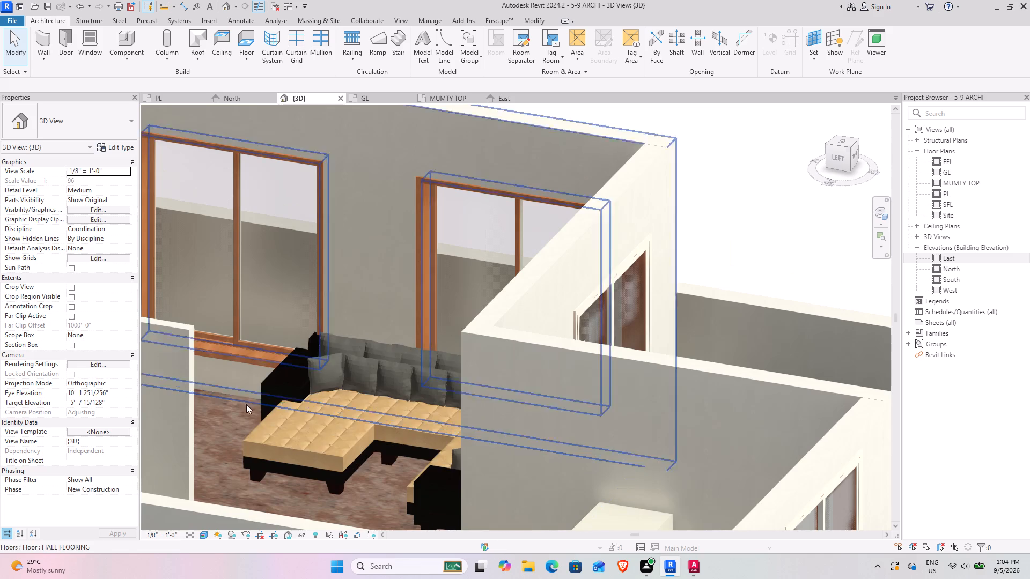
{"action": "middle_click_drag", "start_coordinate": [323, 444], "coordinate": [412, 500], "text": "shift"}
{"action": "middle_click_drag", "start_coordinate": [323, 482], "coordinate": [737, 383]}
{"action": "scroll", "coordinate": [562, 394], "scroll_direction": "down", "scroll_amount": 4}
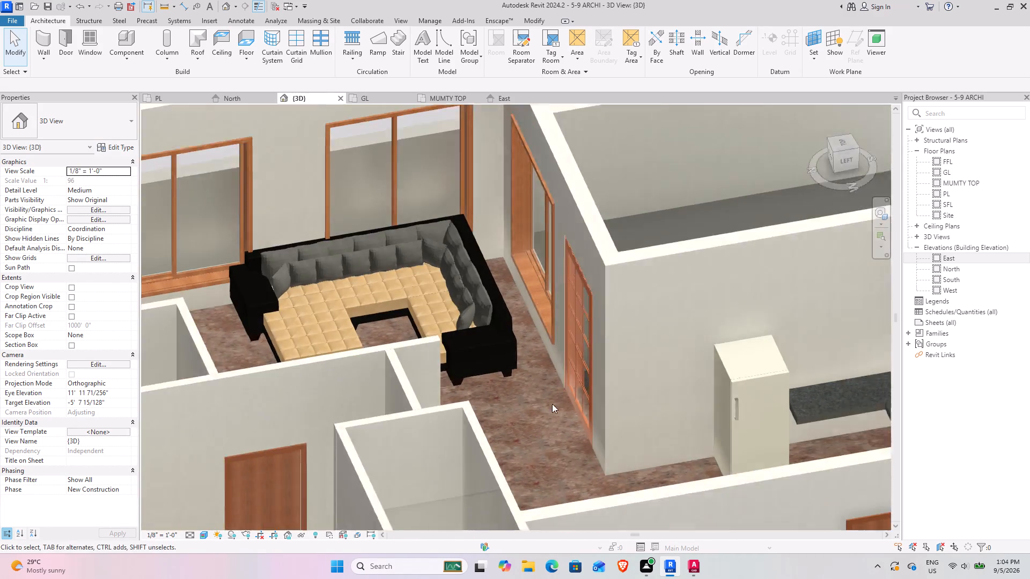
{"action": "middle_click_drag", "start_coordinate": [527, 419], "coordinate": [461, 419], "text": "shift"}
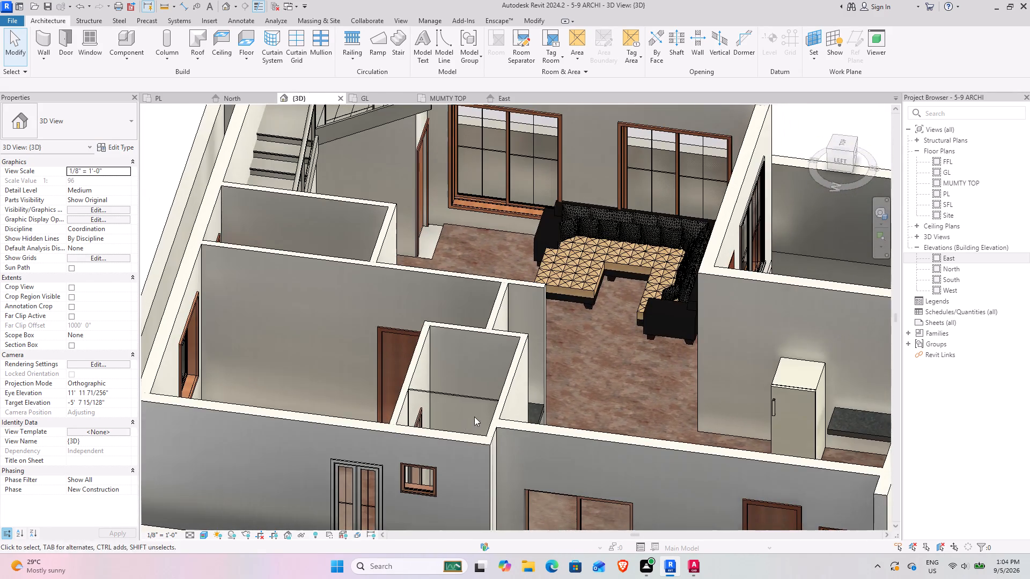
{"action": "middle_click_drag", "start_coordinate": [551, 417], "coordinate": [514, 412], "text": "shift"}
{"action": "middle_click_drag", "start_coordinate": [732, 348], "coordinate": [528, 427]}
{"action": "scroll", "coordinate": [490, 351], "scroll_direction": "up", "scroll_amount": 4}
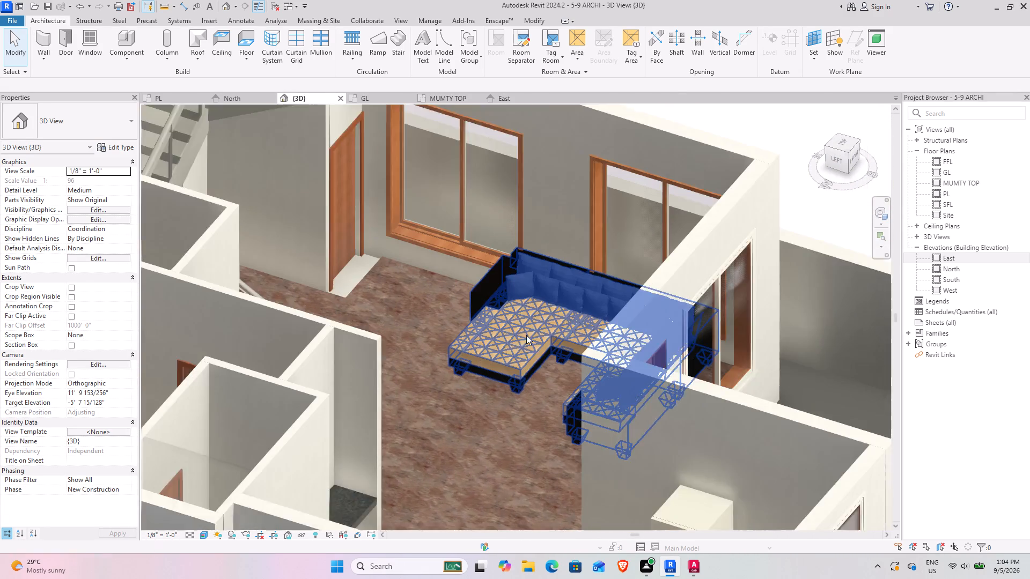
Check the furniture types available for the placed sofa, keeping Sectional_Sofa_14150 as its type.
{"action": "left_click", "coordinate": [533, 331]}
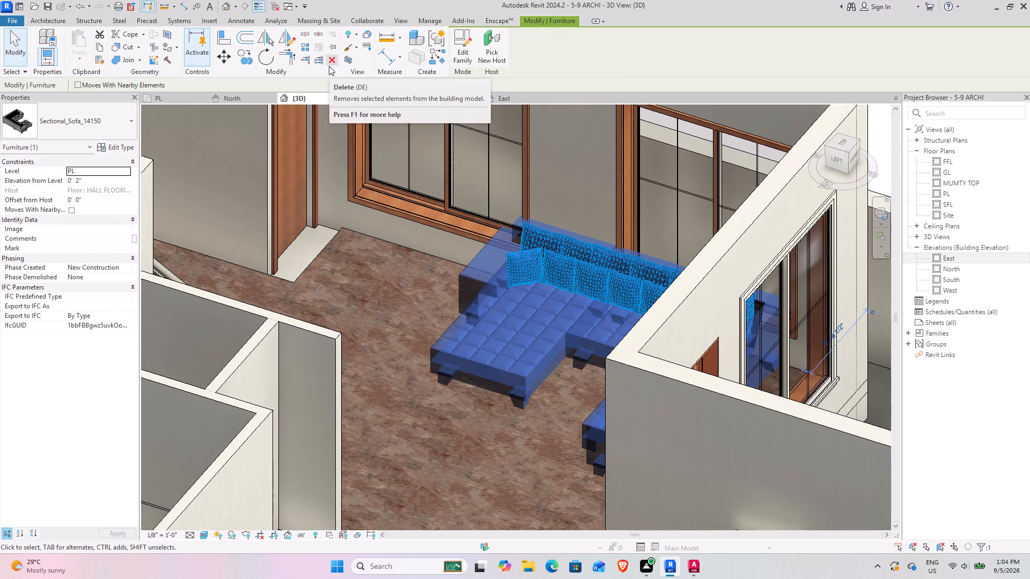
{"action": "left_click", "coordinate": [72, 120]}
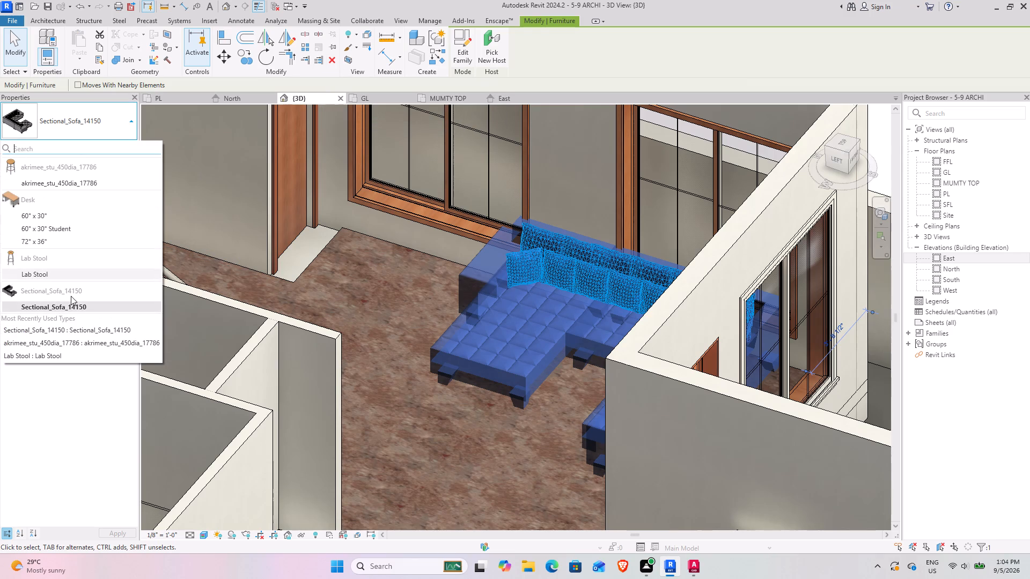
{"action": "scroll", "coordinate": [71, 296], "scroll_direction": "down", "scroll_amount": 3}
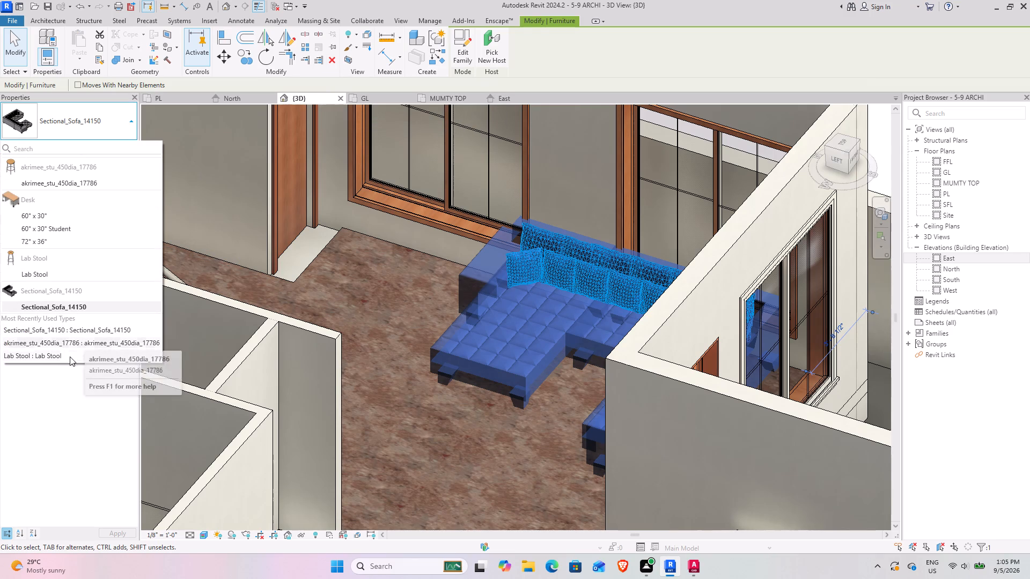
{"action": "left_click", "coordinate": [105, 331]}
{"action": "left_click", "coordinate": [483, 406]}
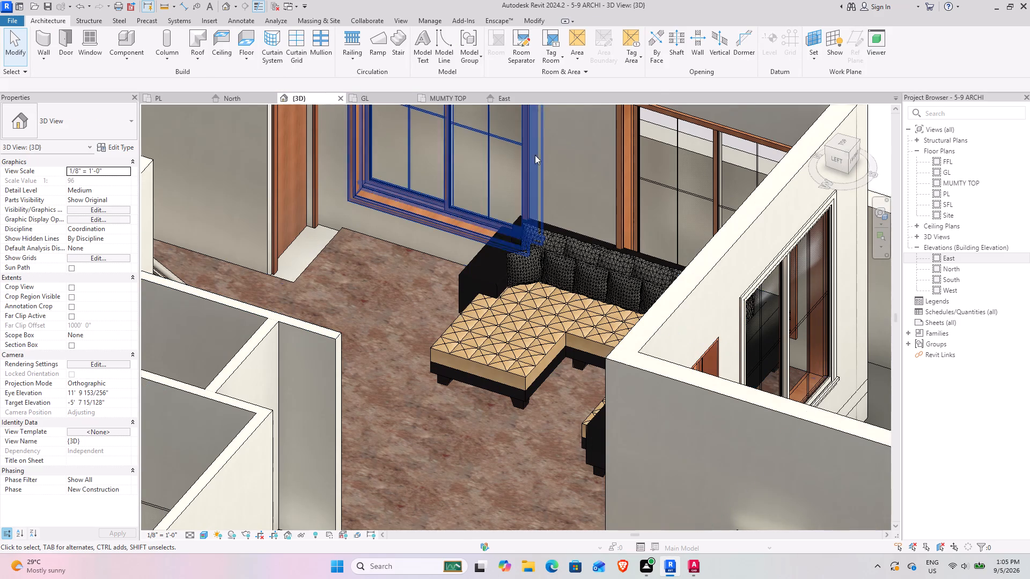
Examine the sectional sofa in the living area from several sides, against the windows, kitchen and entrance in the 3D view.
{"action": "scroll", "coordinate": [369, 351], "scroll_direction": "down", "scroll_amount": 10}
{"action": "middle_click_drag", "start_coordinate": [344, 414], "coordinate": [412, 414], "text": "shift"}
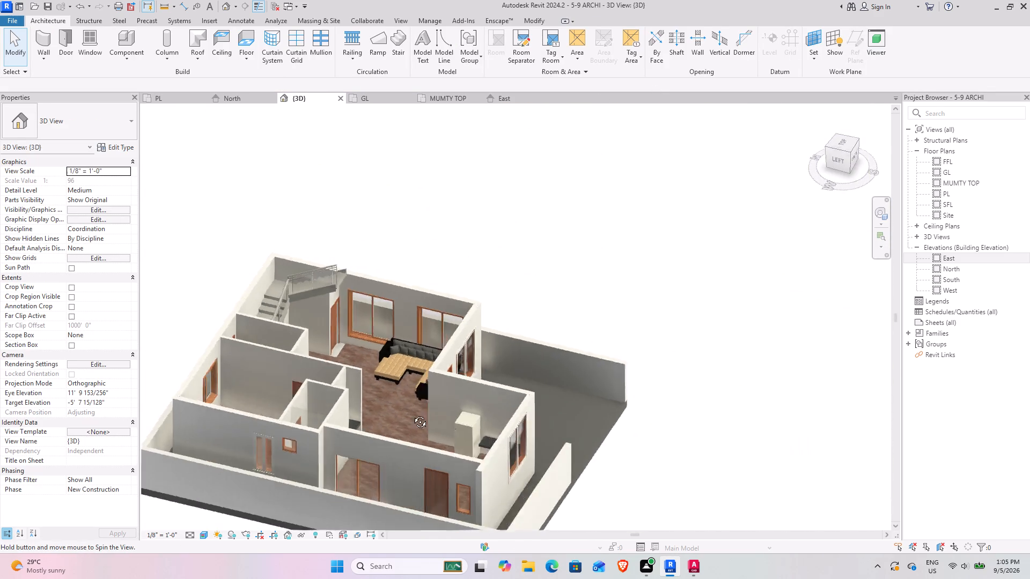
{"action": "middle_click_drag", "start_coordinate": [412, 414], "coordinate": [432, 480], "text": "shift"}
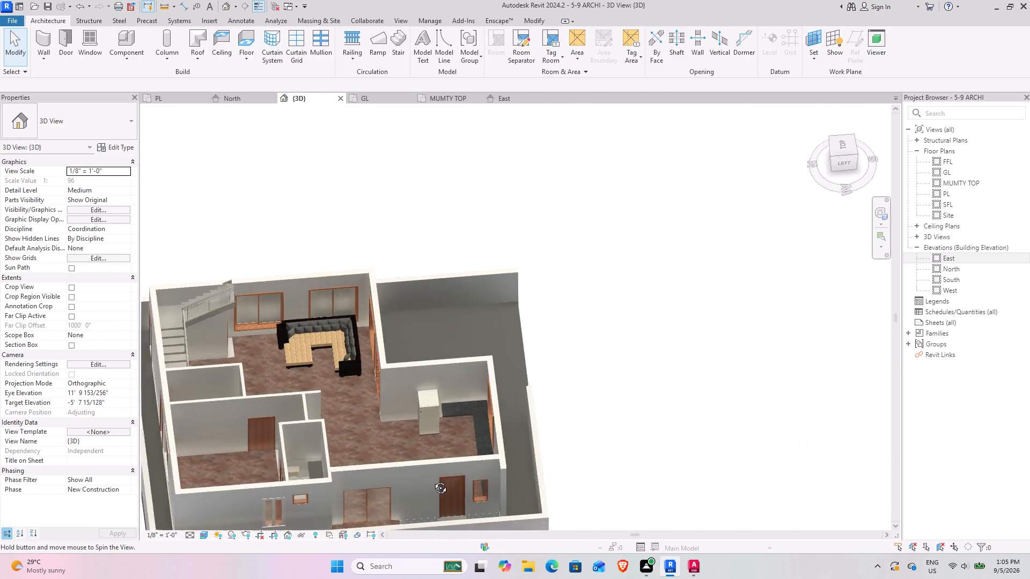
{"action": "middle_click_drag", "start_coordinate": [432, 480], "coordinate": [522, 485], "text": "shift"}
{"action": "scroll", "coordinate": [275, 412], "scroll_direction": "up", "scroll_amount": 5}
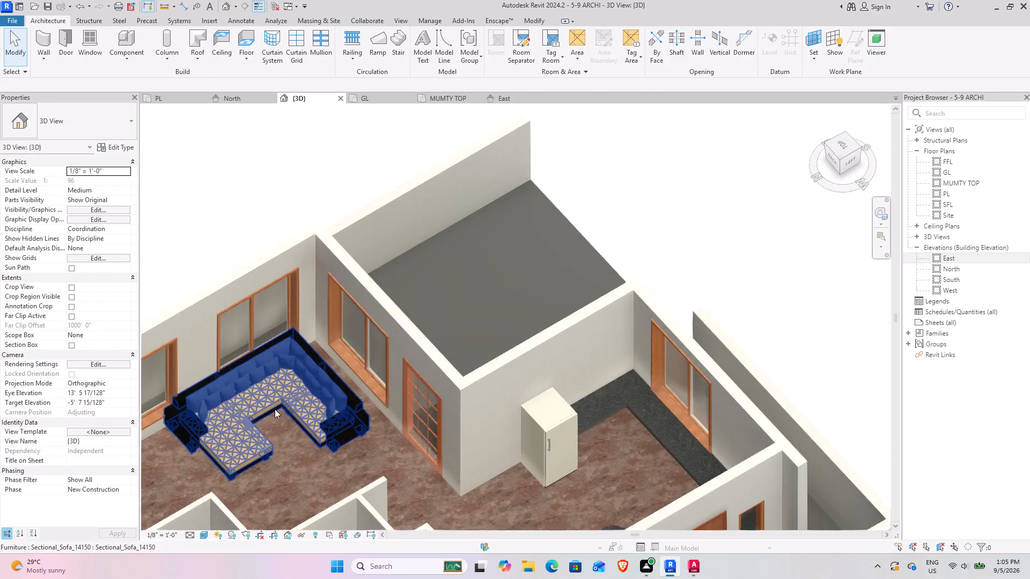
{"action": "scroll", "coordinate": [241, 428], "scroll_direction": "up", "scroll_amount": 4}
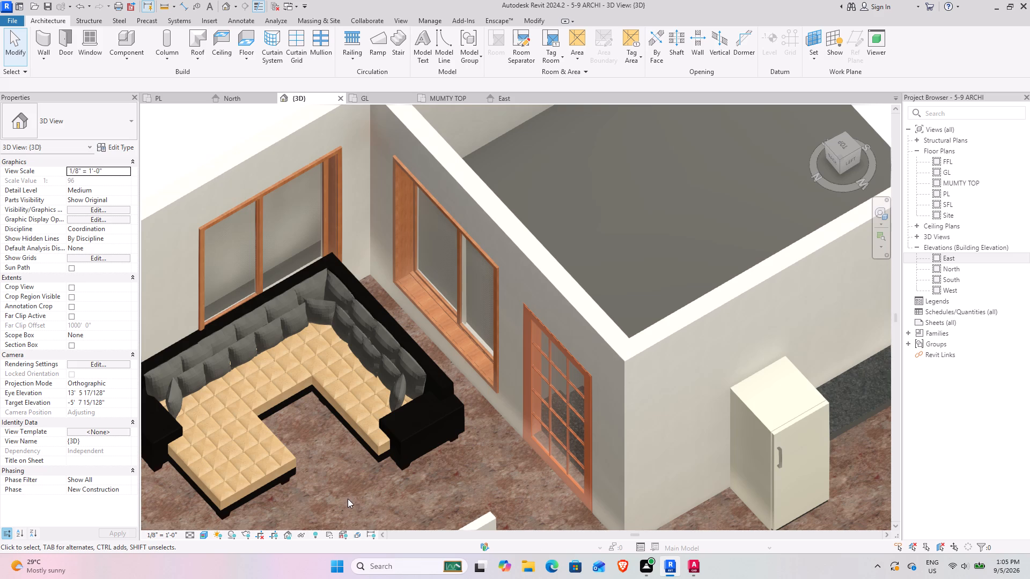
{"action": "scroll", "coordinate": [350, 491], "scroll_direction": "down", "scroll_amount": 4}
{"action": "middle_click_drag", "start_coordinate": [350, 491], "coordinate": [408, 476], "text": "shift"}
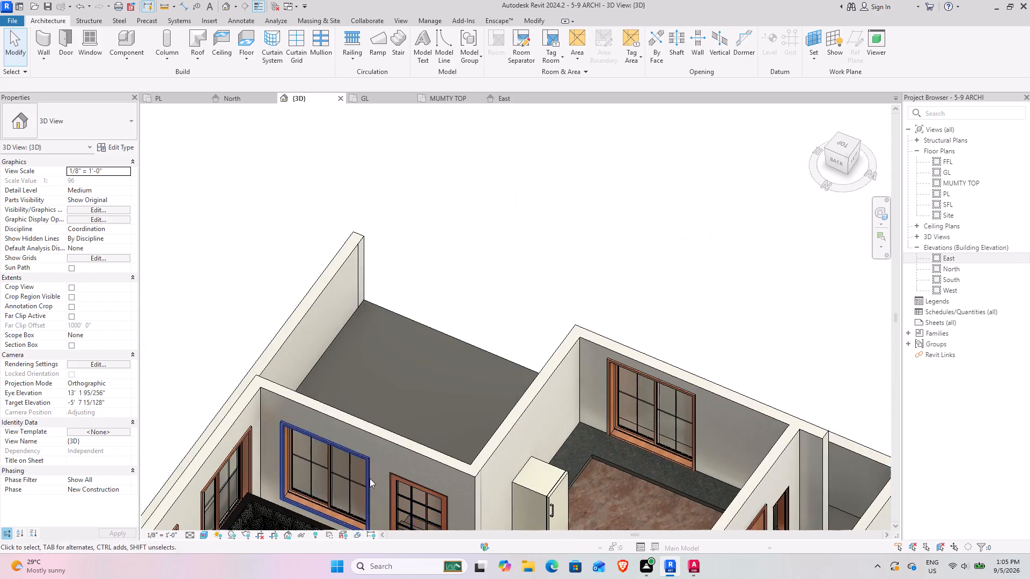
{"action": "middle_click_drag", "start_coordinate": [369, 477], "coordinate": [454, 299]}
{"action": "scroll", "coordinate": [464, 327], "scroll_direction": "down", "scroll_amount": 5}
{"action": "middle_click_drag", "start_coordinate": [530, 359], "coordinate": [213, 360], "text": "shift"}
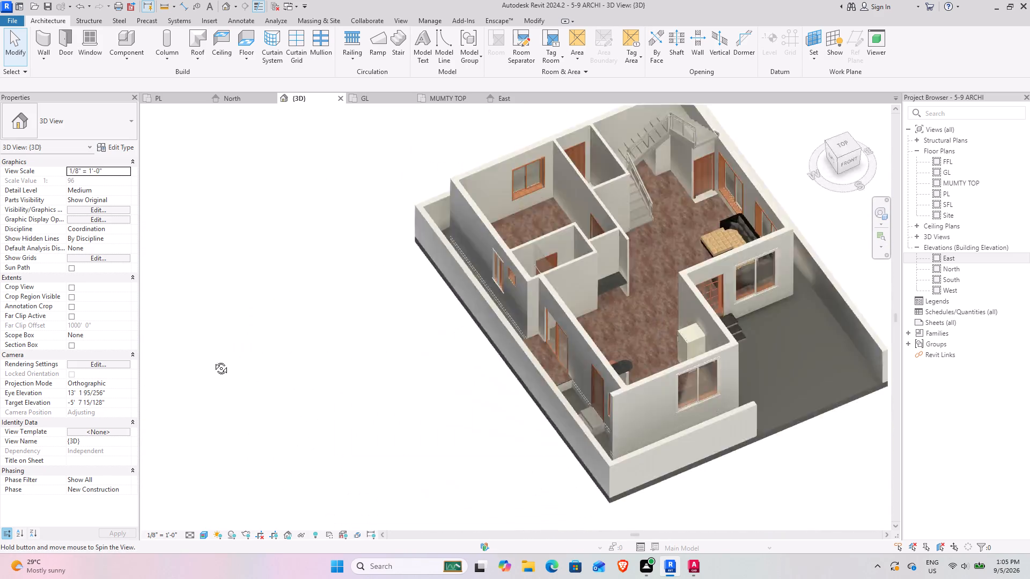
{"action": "middle_click_drag", "start_coordinate": [213, 360], "coordinate": [187, 360], "text": "shift"}
{"action": "middle_click_drag", "start_coordinate": [678, 364], "coordinate": [475, 424]}
Delete the Sectional_Sofa_14150 placed in the living area.
{"action": "left_click", "coordinate": [585, 341]}
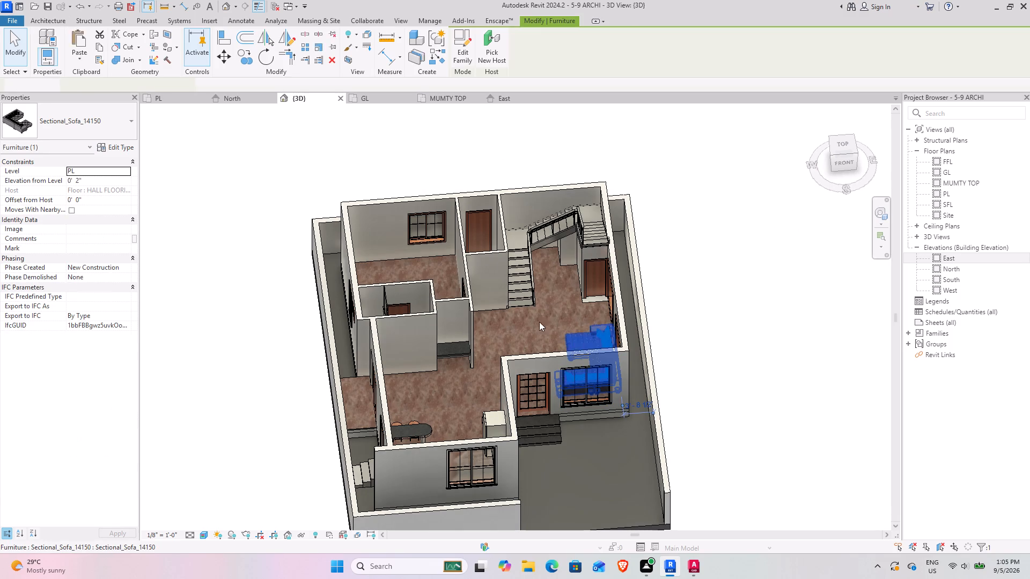
{"action": "left_click", "coordinate": [334, 67]}
{"action": "left_click", "coordinate": [332, 61]}
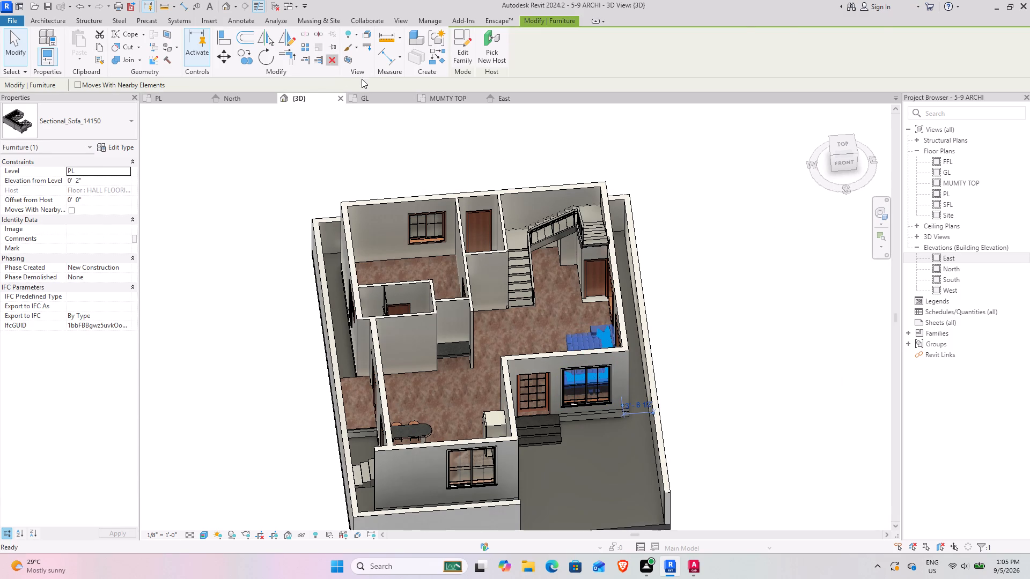
In the PL floor plan, look through the sofa folder's families and load sectional_sofa_6482 as a component.
{"action": "left_click", "coordinate": [156, 101]}
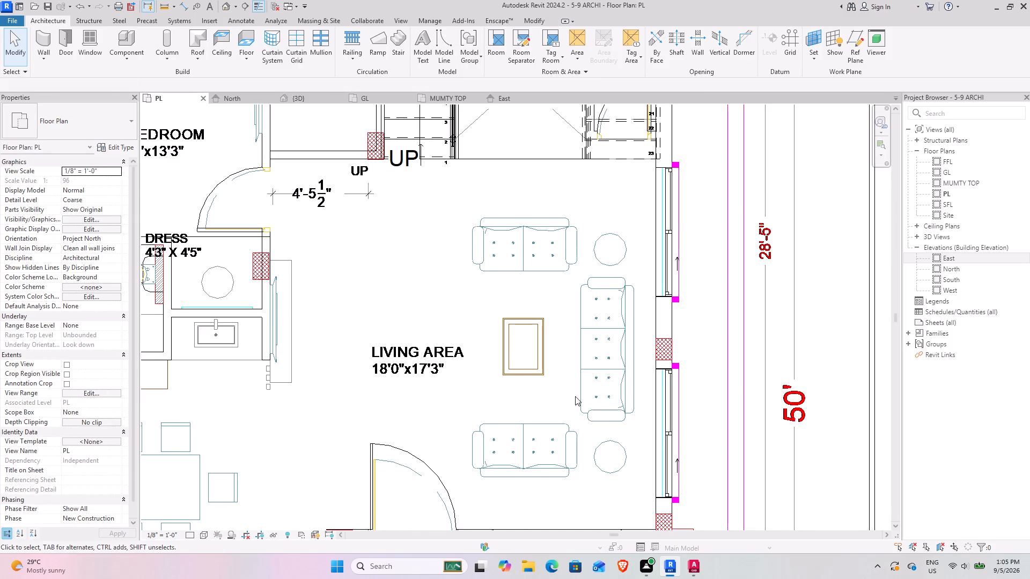
{"action": "middle_click_drag", "start_coordinate": [559, 394], "coordinate": [470, 358]}
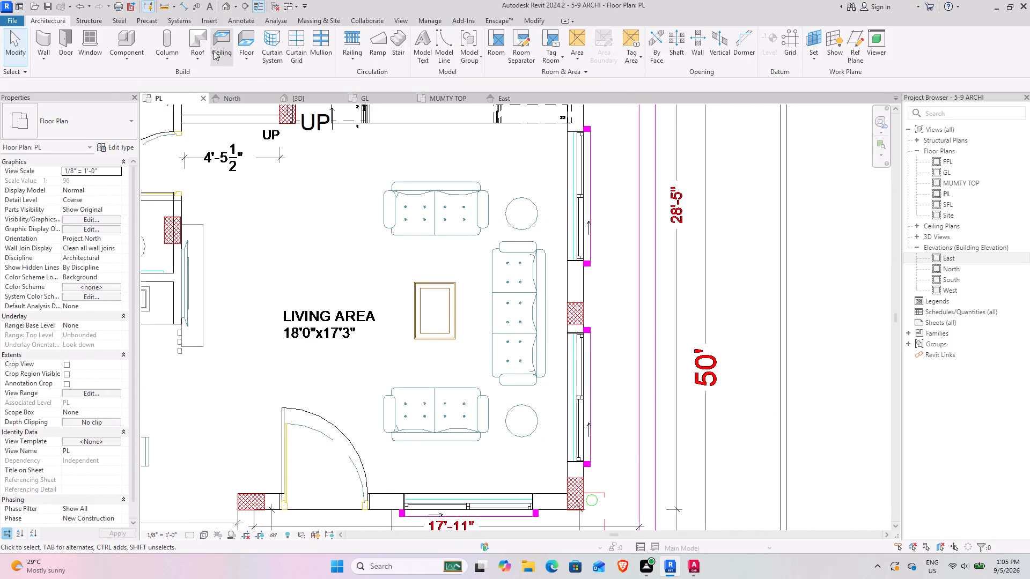
{"action": "left_click", "coordinate": [123, 41]}
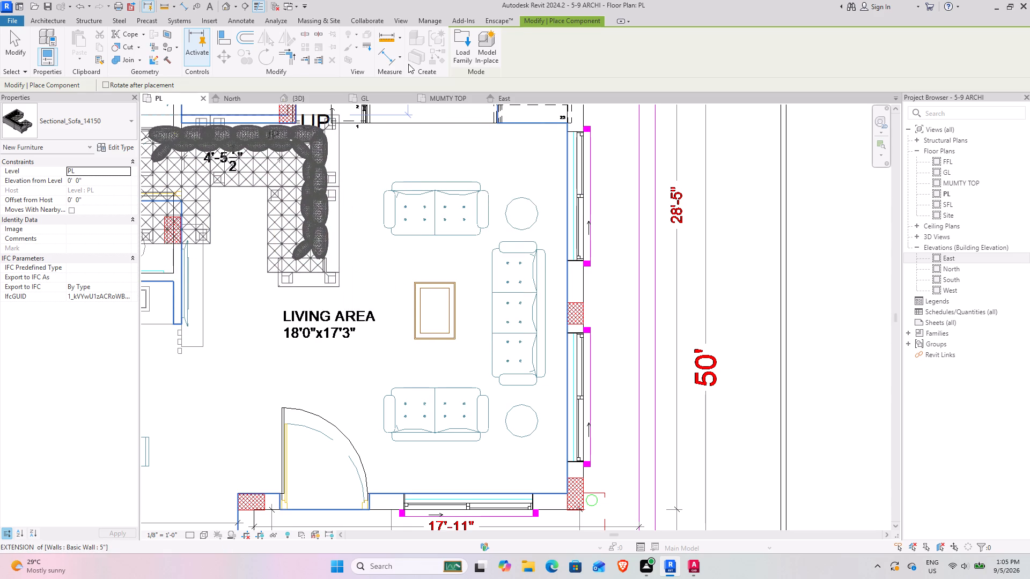
{"action": "left_click", "coordinate": [462, 43]}
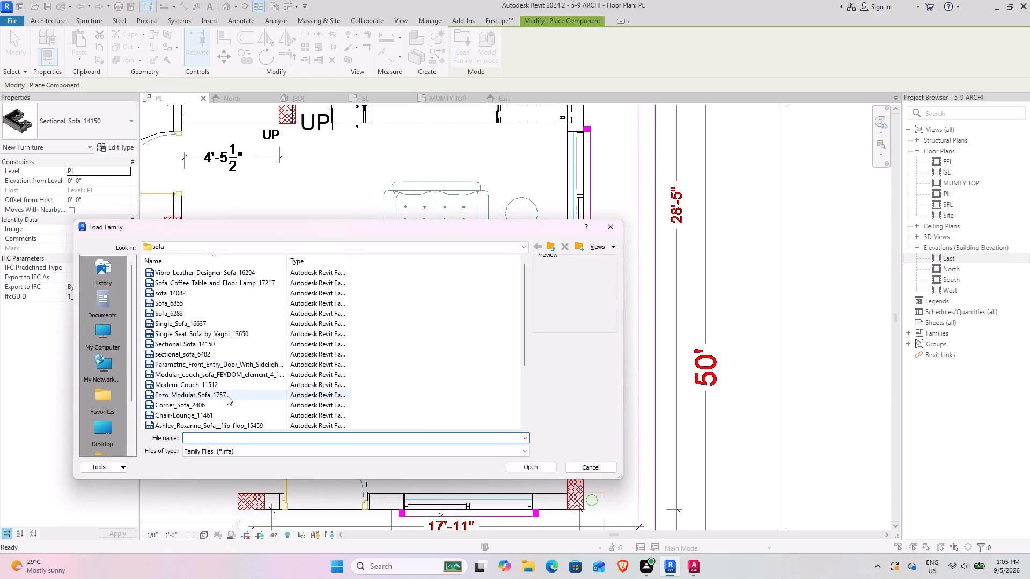
{"action": "scroll", "coordinate": [223, 371], "scroll_direction": "up", "scroll_amount": 3, "text": "ctrl"}
{"action": "scroll", "coordinate": [213, 307], "scroll_direction": "up", "scroll_amount": 8, "text": "ctrl"}
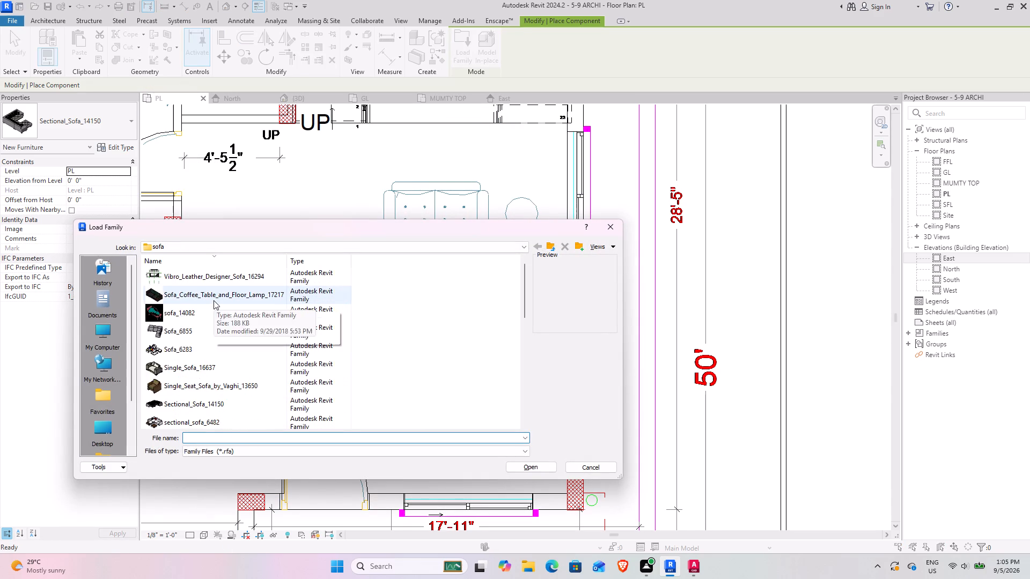
{"action": "scroll", "coordinate": [222, 311], "scroll_direction": "up", "scroll_amount": 3, "text": "ctrl"}
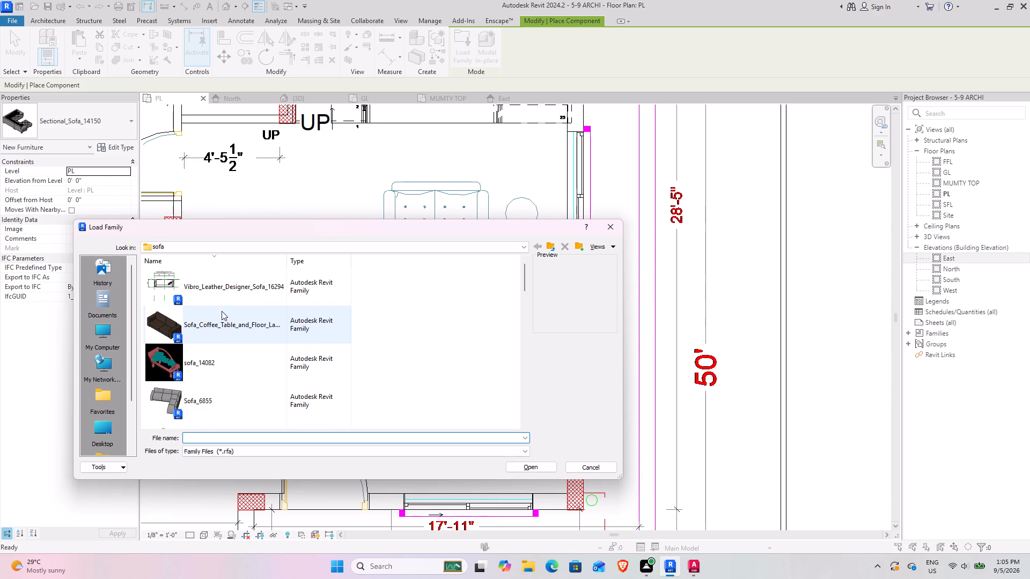
{"action": "scroll", "coordinate": [222, 311], "scroll_direction": "down", "scroll_amount": 2}
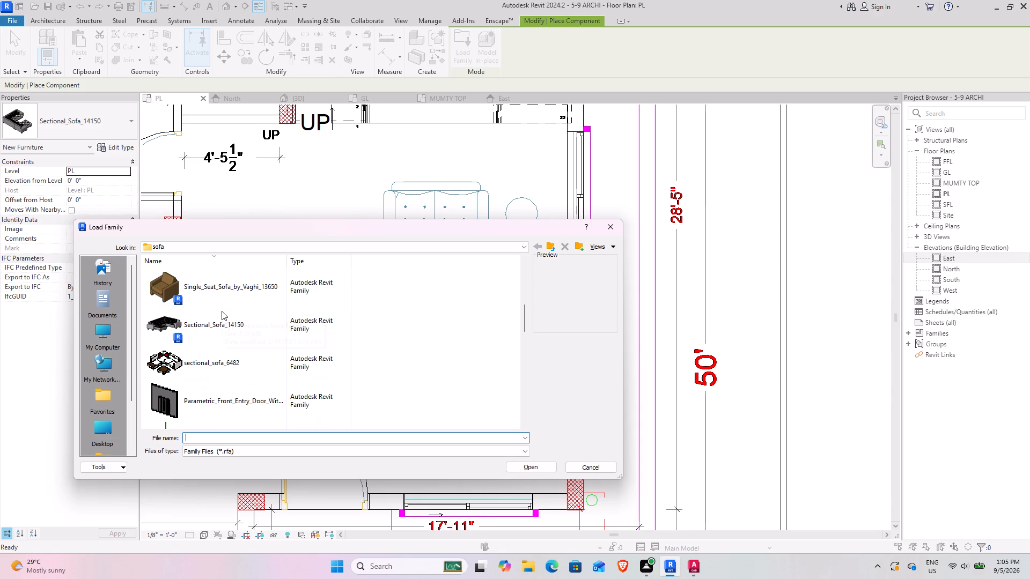
{"action": "scroll", "coordinate": [222, 311], "scroll_direction": "down", "scroll_amount": 1}
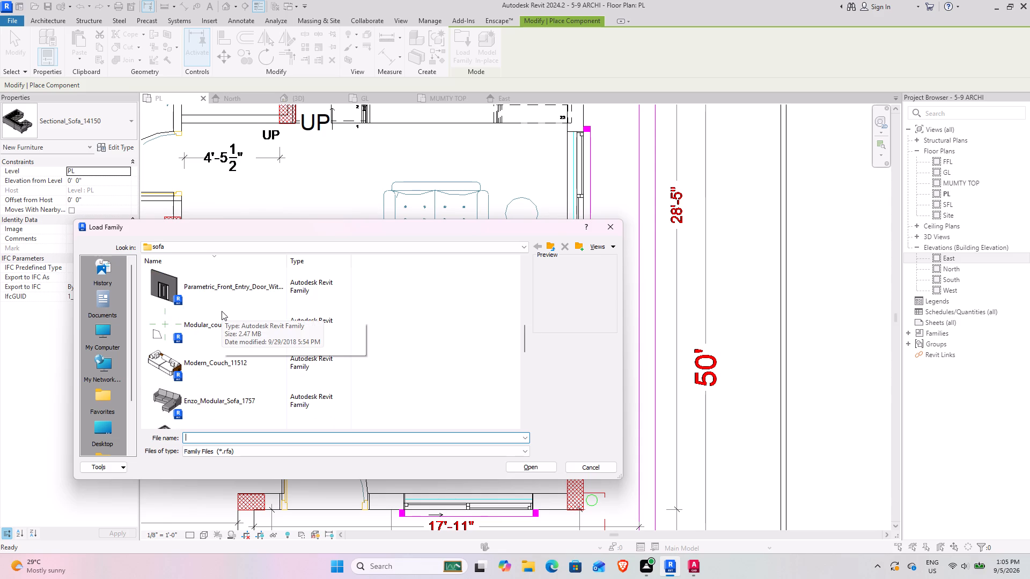
{"action": "scroll", "coordinate": [222, 311], "scroll_direction": "up", "scroll_amount": 1}
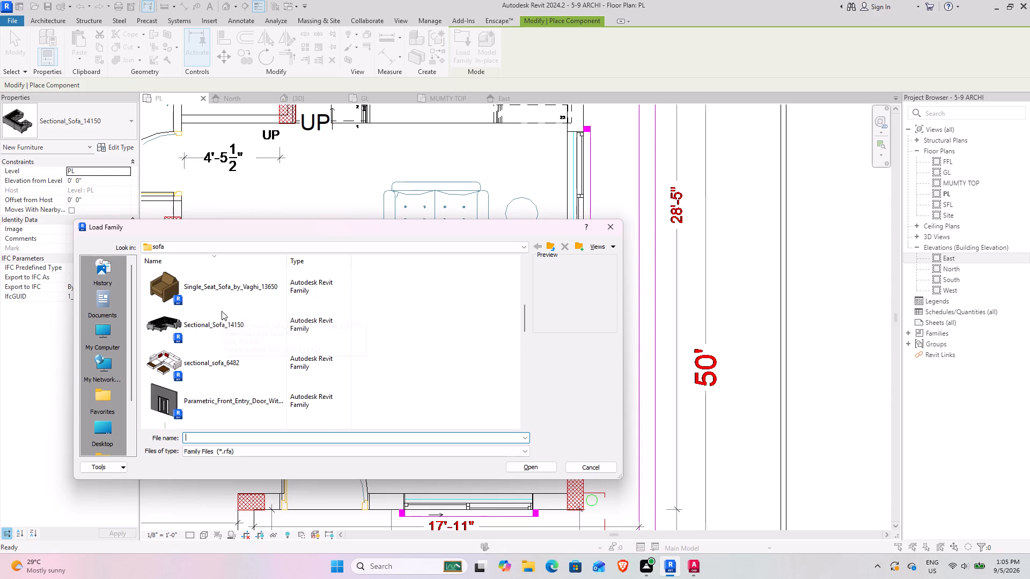
{"action": "left_click", "coordinate": [216, 365]}
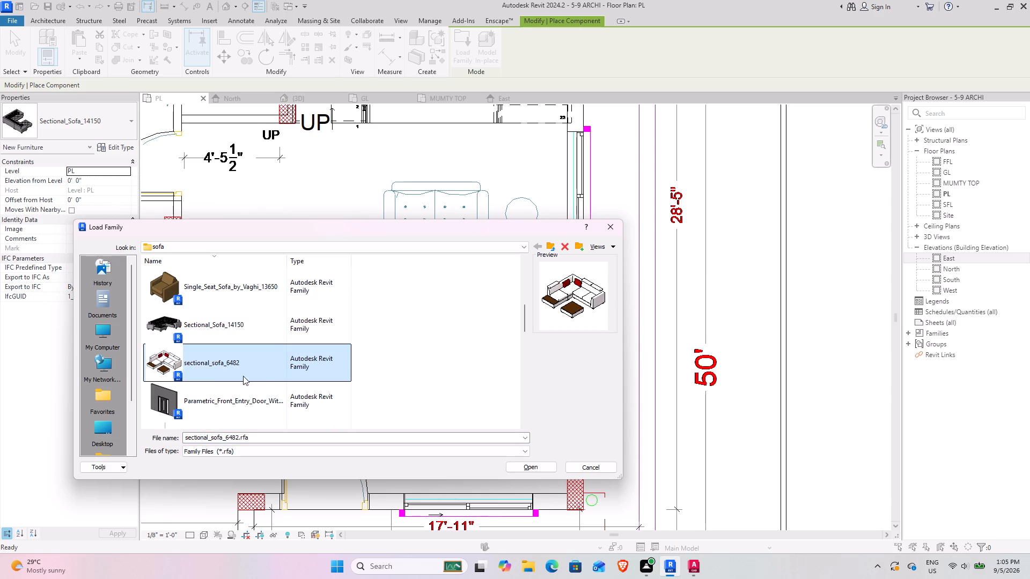
{"action": "left_click", "coordinate": [533, 466]}
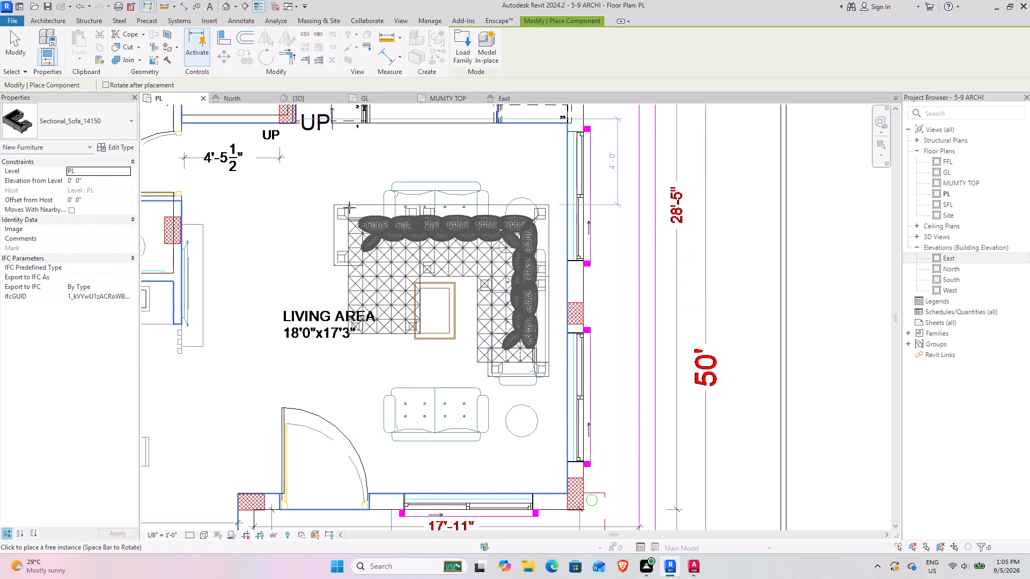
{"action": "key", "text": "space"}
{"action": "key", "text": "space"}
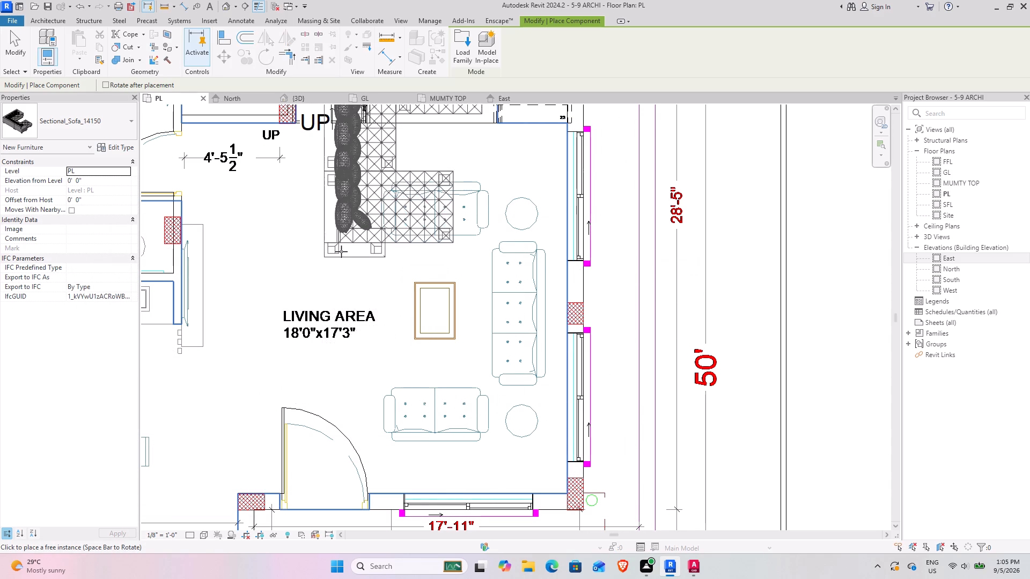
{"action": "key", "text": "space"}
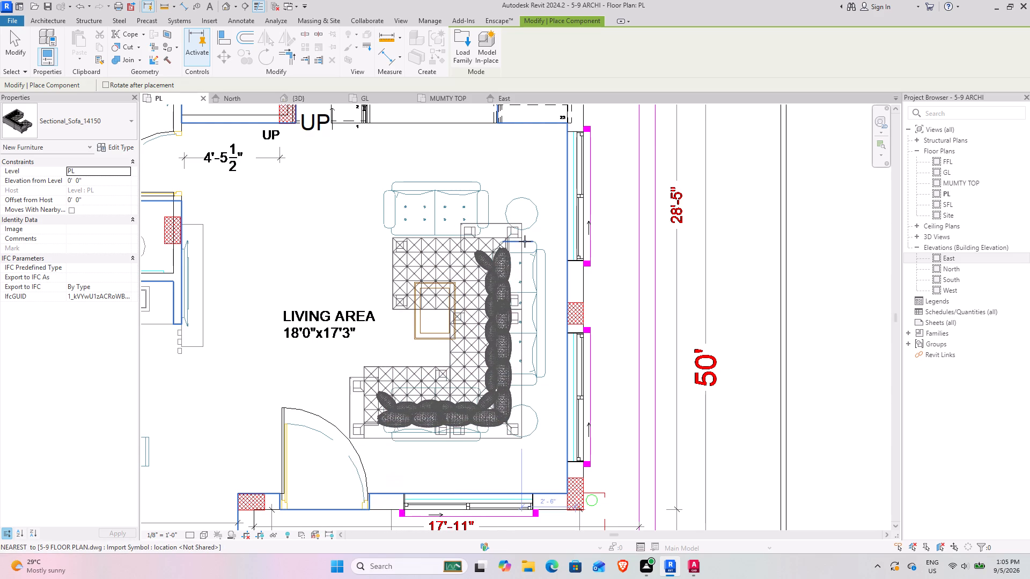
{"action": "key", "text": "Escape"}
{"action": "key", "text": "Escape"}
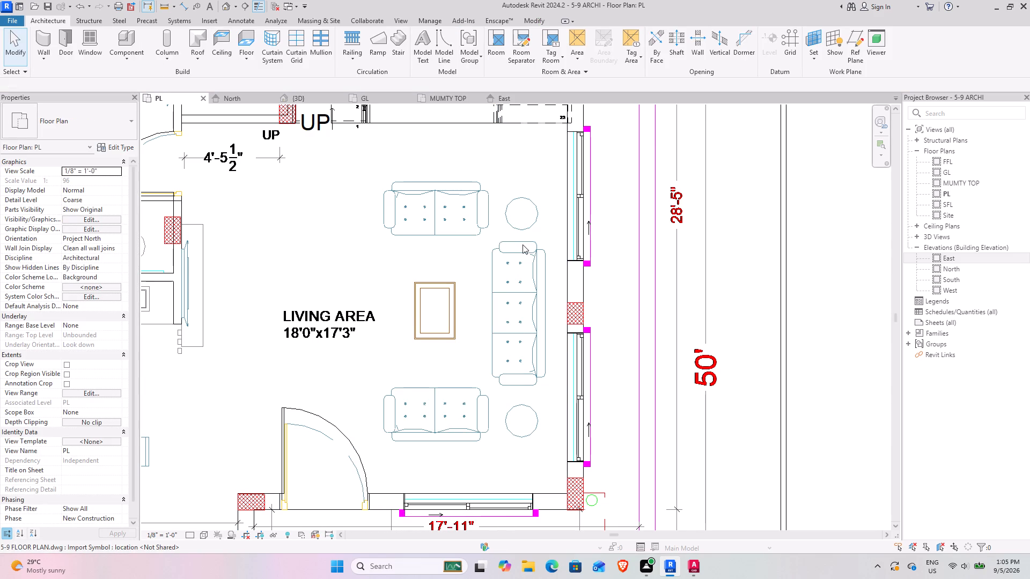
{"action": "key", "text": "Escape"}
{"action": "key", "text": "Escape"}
For a new component family, browse to the US Furniture folder in ProgramData > Autodesk > RVT 2024 > Libraries > English-Imperial.
{"action": "left_click", "coordinate": [135, 38]}
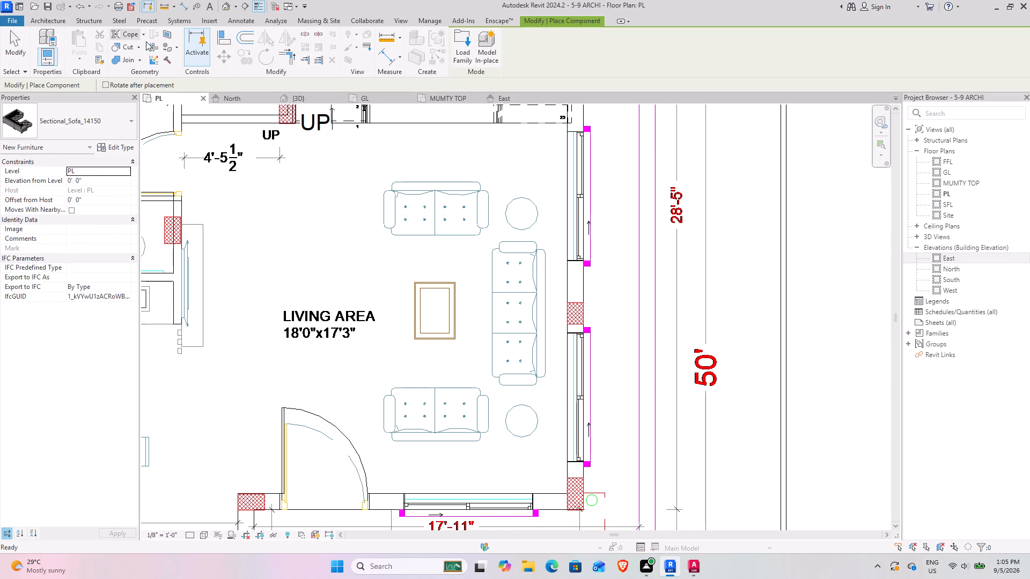
{"action": "left_click", "coordinate": [467, 60]}
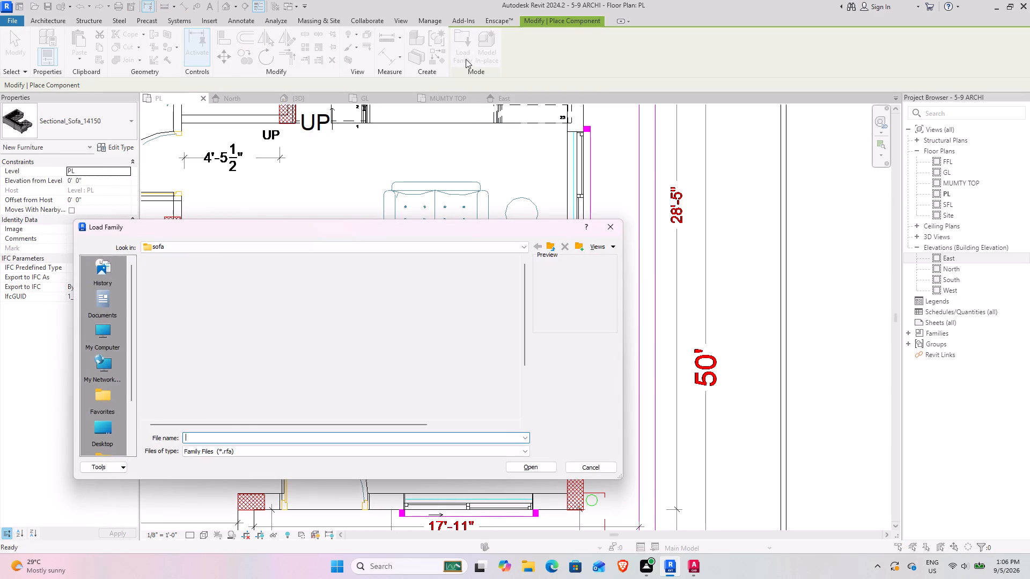
{"action": "left_click", "coordinate": [111, 429]}
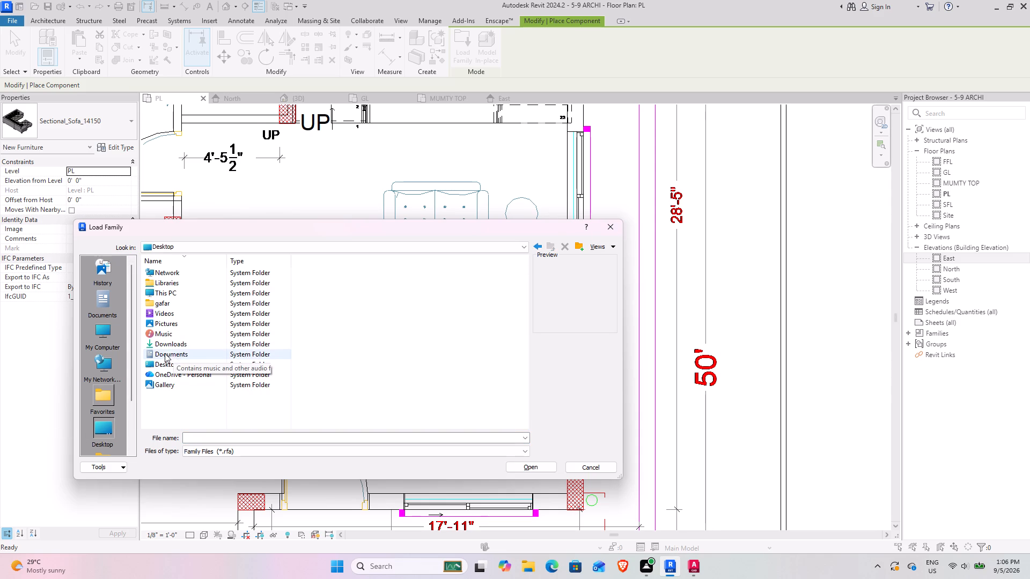
{"action": "double_click", "coordinate": [178, 299]}
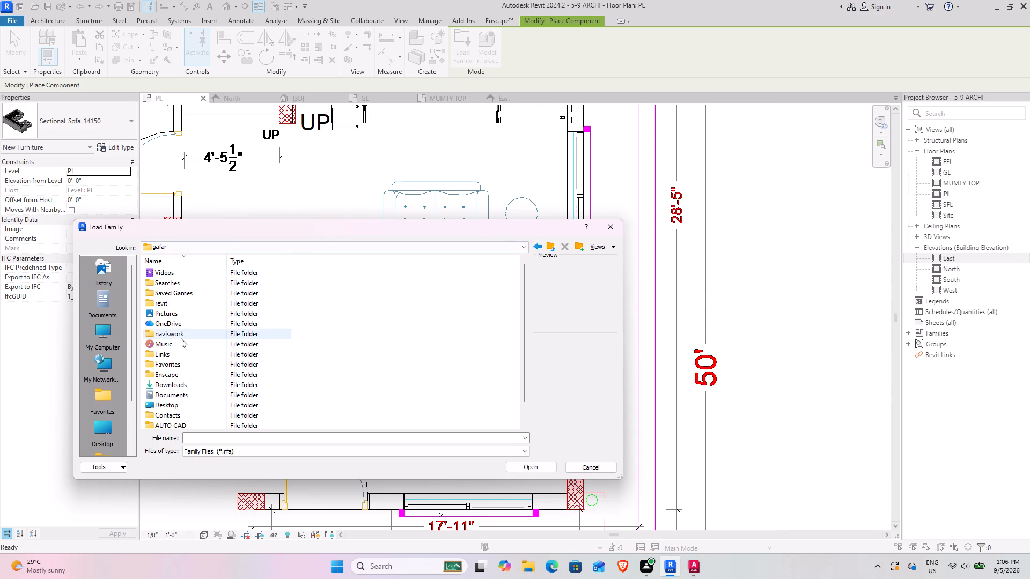
{"action": "left_click", "coordinate": [92, 325]}
{"action": "double_click", "coordinate": [174, 283]}
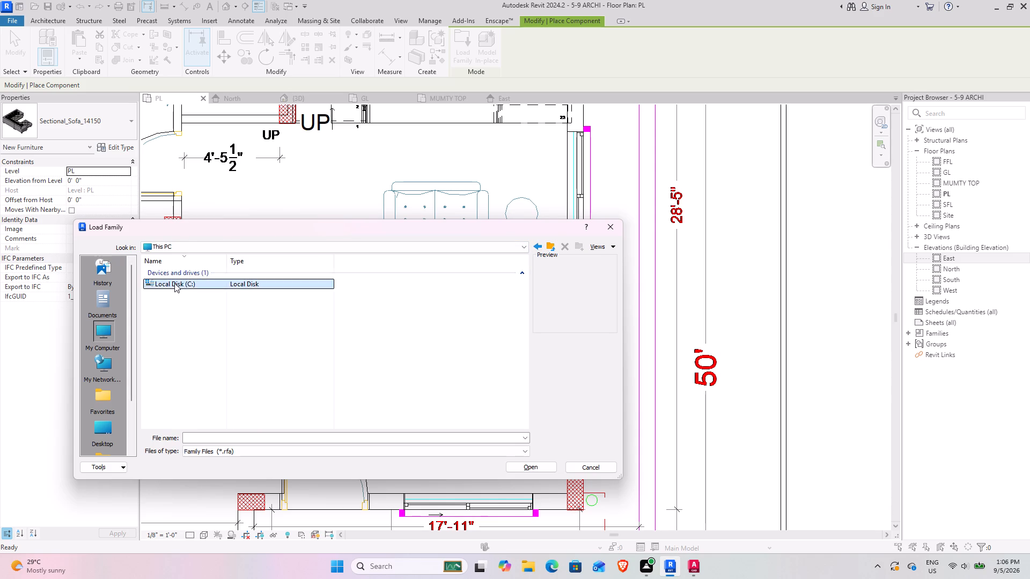
{"action": "scroll", "coordinate": [191, 372], "scroll_direction": "down", "scroll_amount": 2}
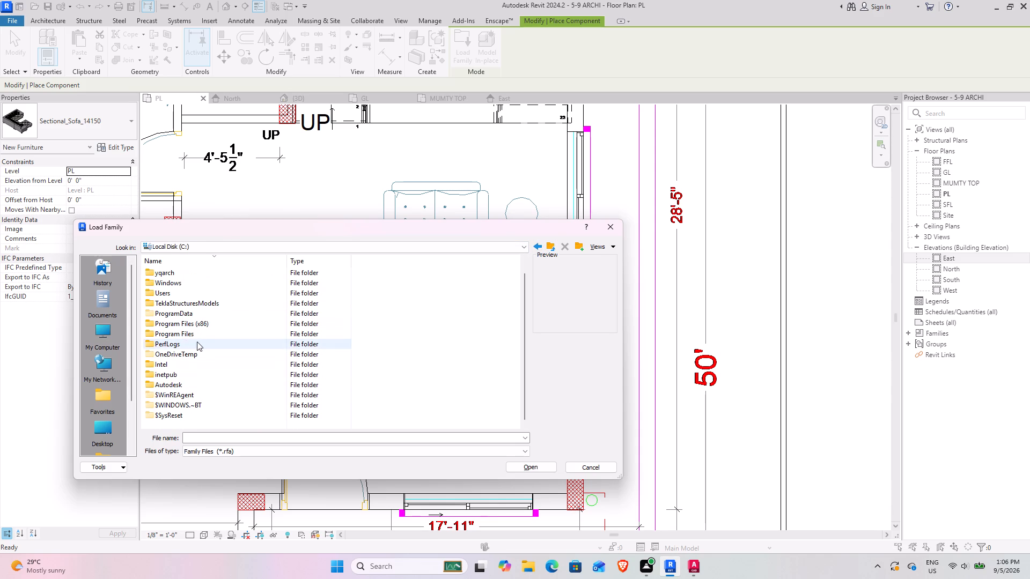
{"action": "double_click", "coordinate": [173, 310]}
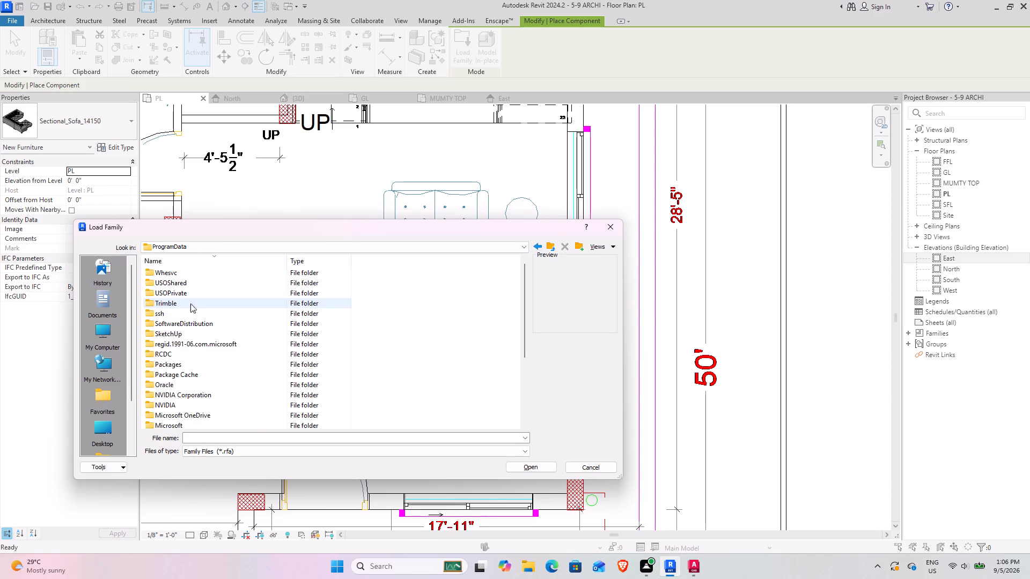
{"action": "scroll", "coordinate": [209, 374], "scroll_direction": "down", "scroll_amount": 4}
{"action": "double_click", "coordinate": [181, 409]}
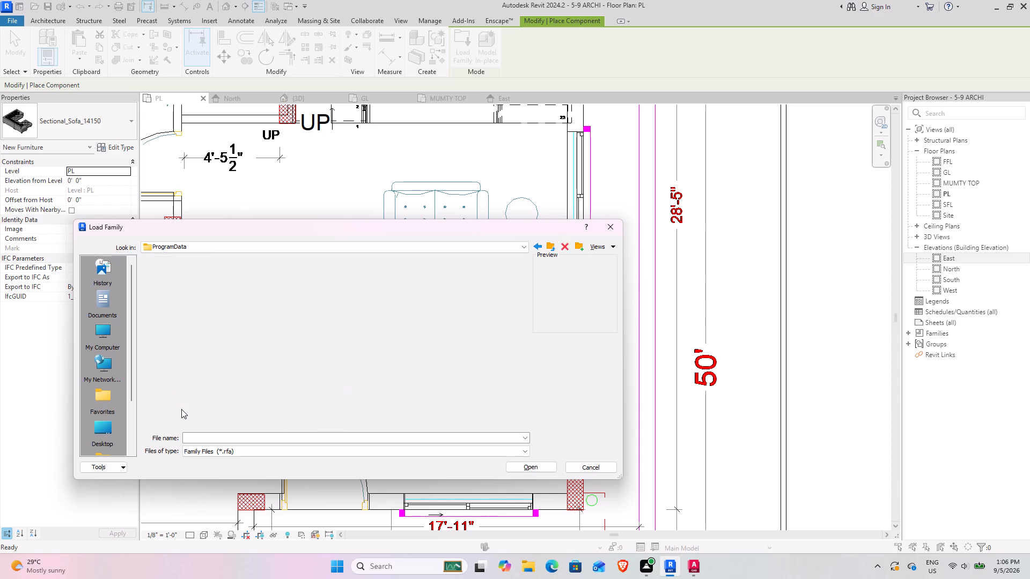
{"action": "scroll", "coordinate": [203, 323], "scroll_direction": "down", "scroll_amount": 4}
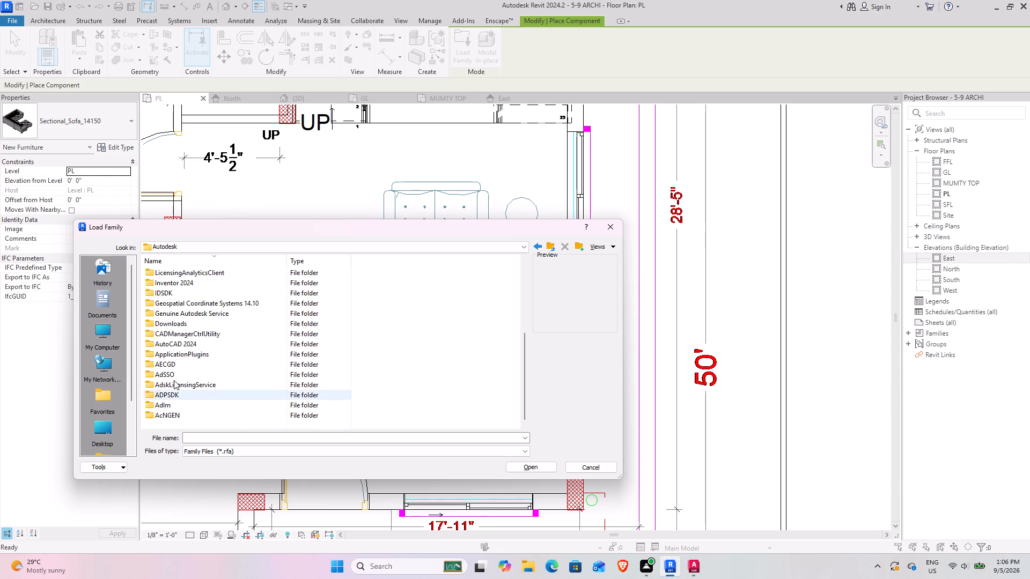
{"action": "scroll", "coordinate": [188, 350], "scroll_direction": "up", "scroll_amount": 2}
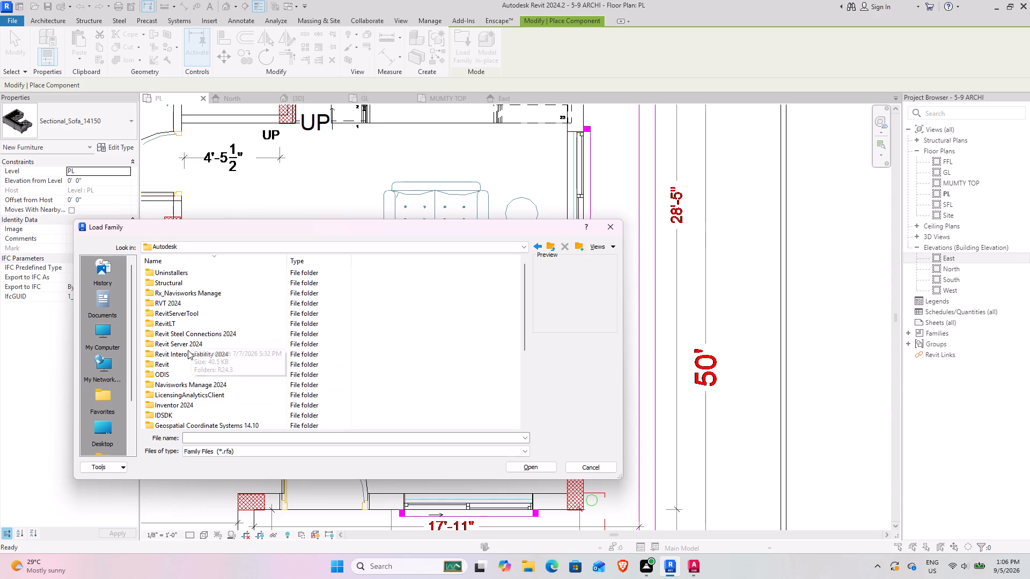
{"action": "double_click", "coordinate": [181, 306]}
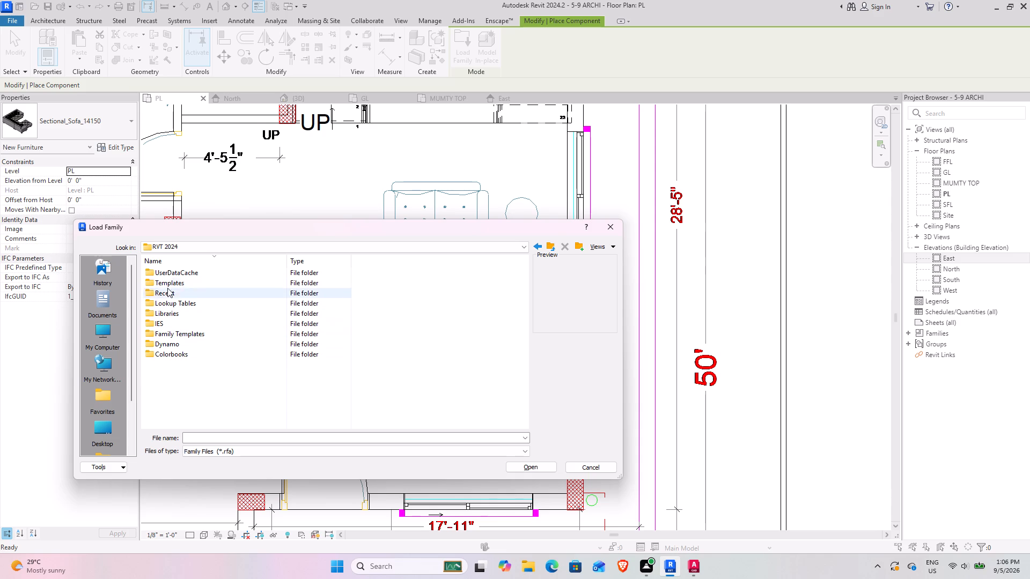
{"action": "double_click", "coordinate": [175, 314]}
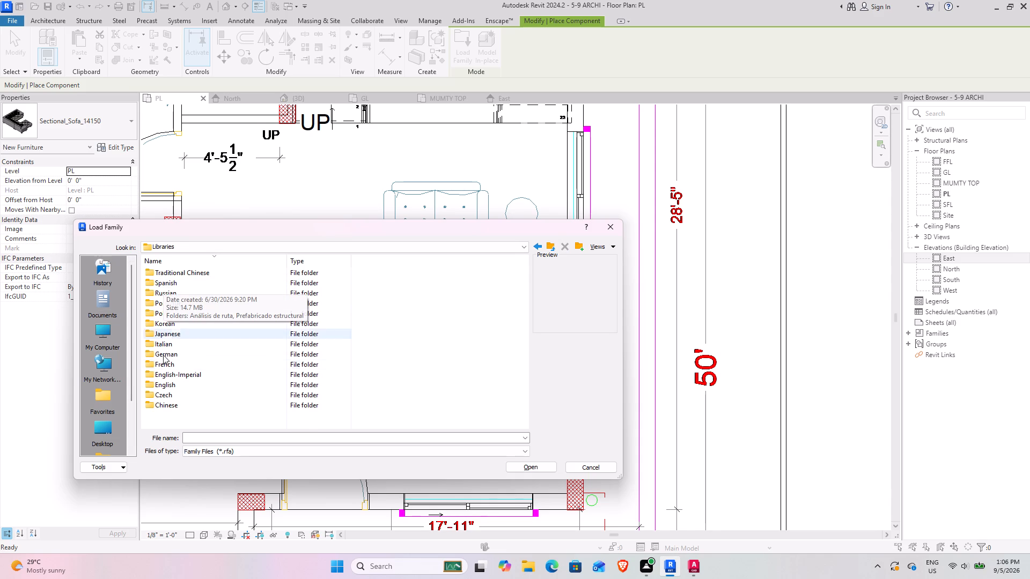
{"action": "double_click", "coordinate": [183, 375]}
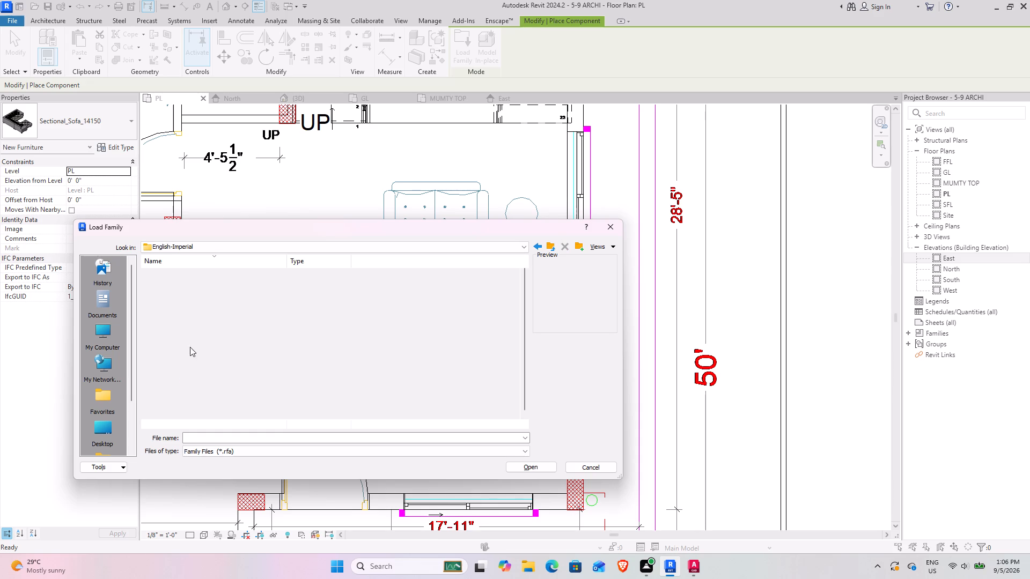
{"action": "double_click", "coordinate": [181, 273]}
{"action": "scroll", "coordinate": [188, 390], "scroll_direction": "down", "scroll_amount": 5}
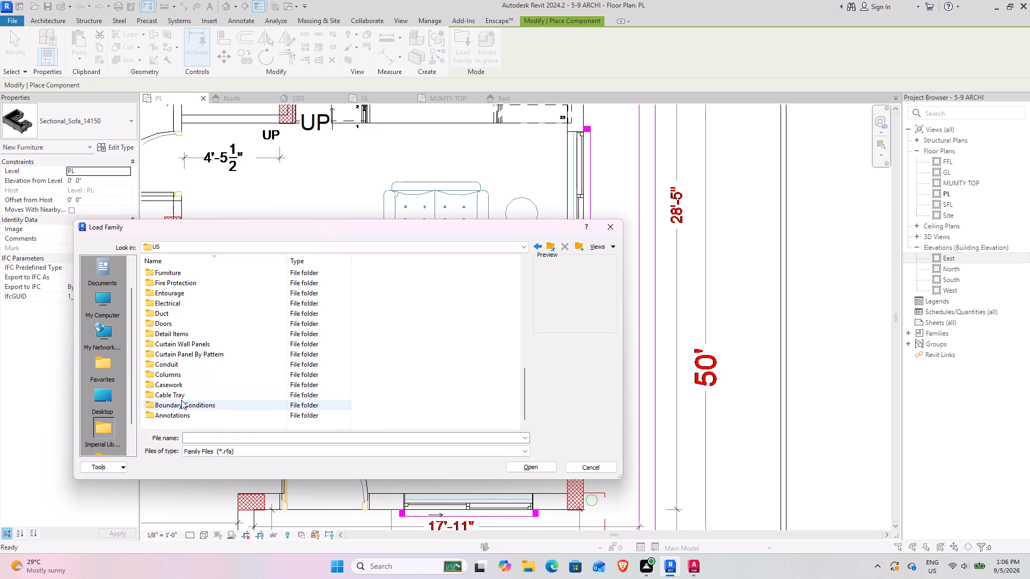
{"action": "double_click", "coordinate": [178, 276]}
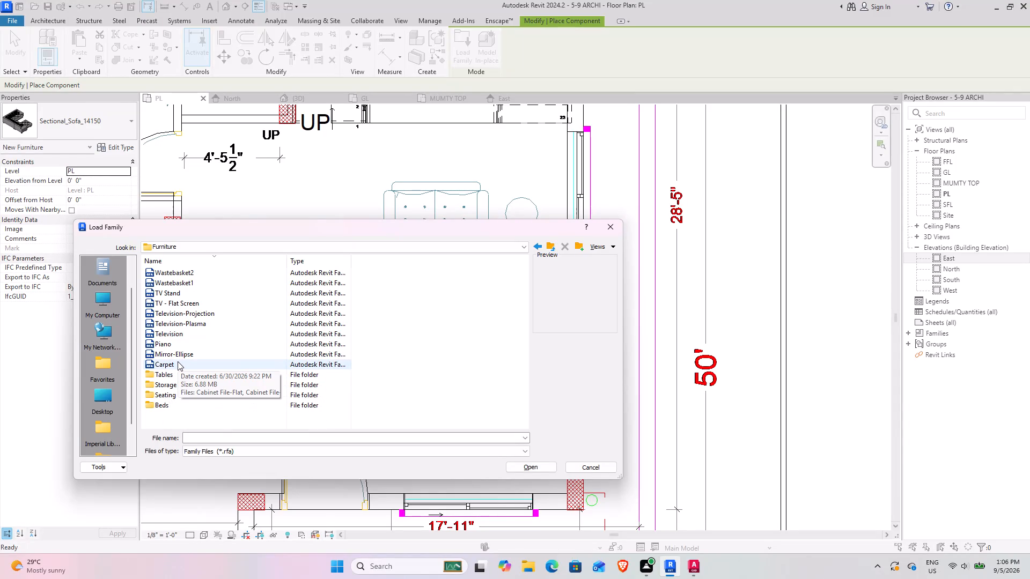
Look through the furniture library and load the Sofa family from its Seating folder.
{"action": "scroll", "coordinate": [179, 361], "scroll_direction": "up", "scroll_amount": 9, "text": "ctrl"}
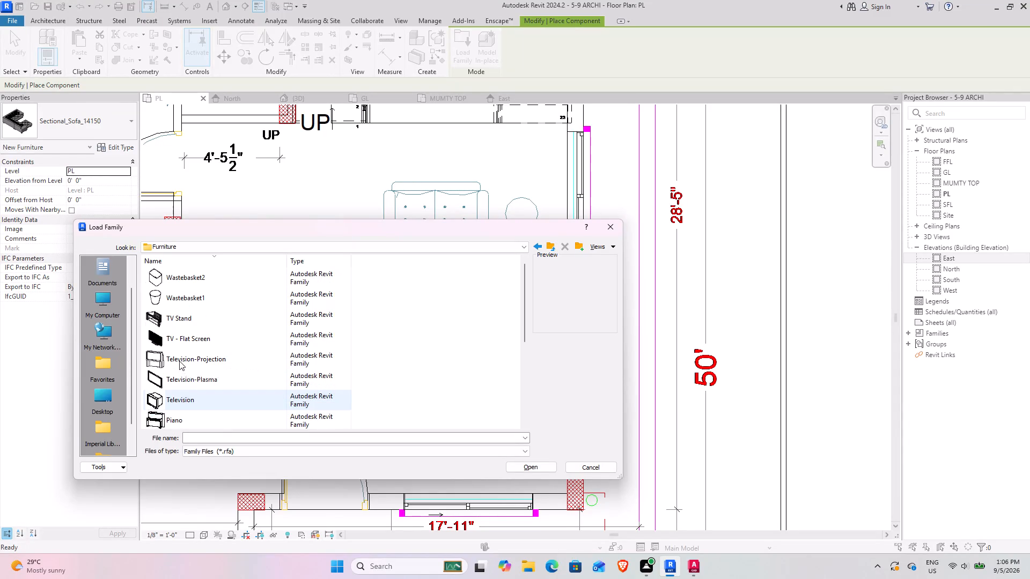
{"action": "scroll", "coordinate": [179, 361], "scroll_direction": "up", "scroll_amount": 2, "text": "ctrl"}
{"action": "scroll", "coordinate": [179, 361], "scroll_direction": "down", "scroll_amount": 2}
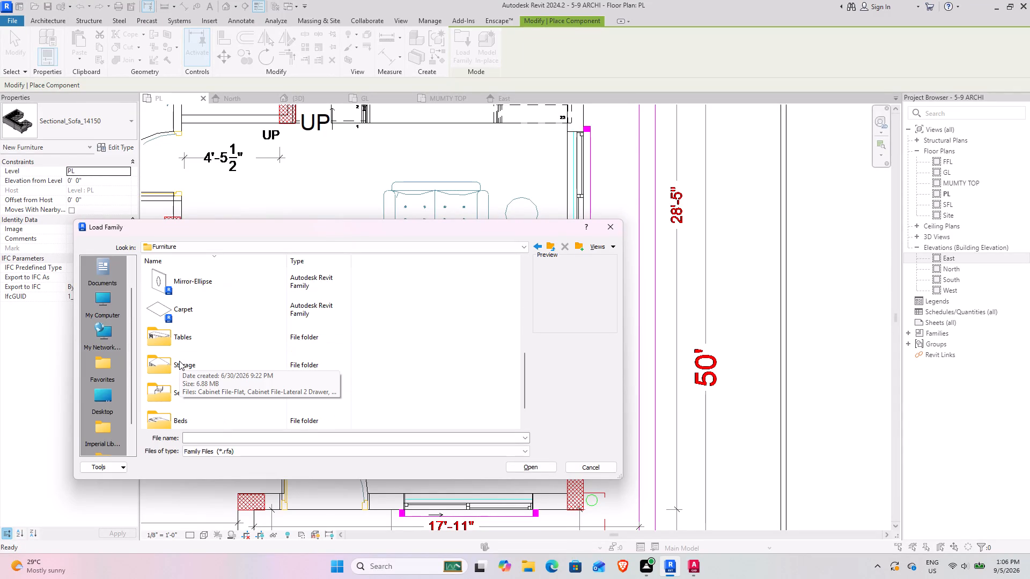
{"action": "scroll", "coordinate": [227, 351], "scroll_direction": "down", "scroll_amount": 3}
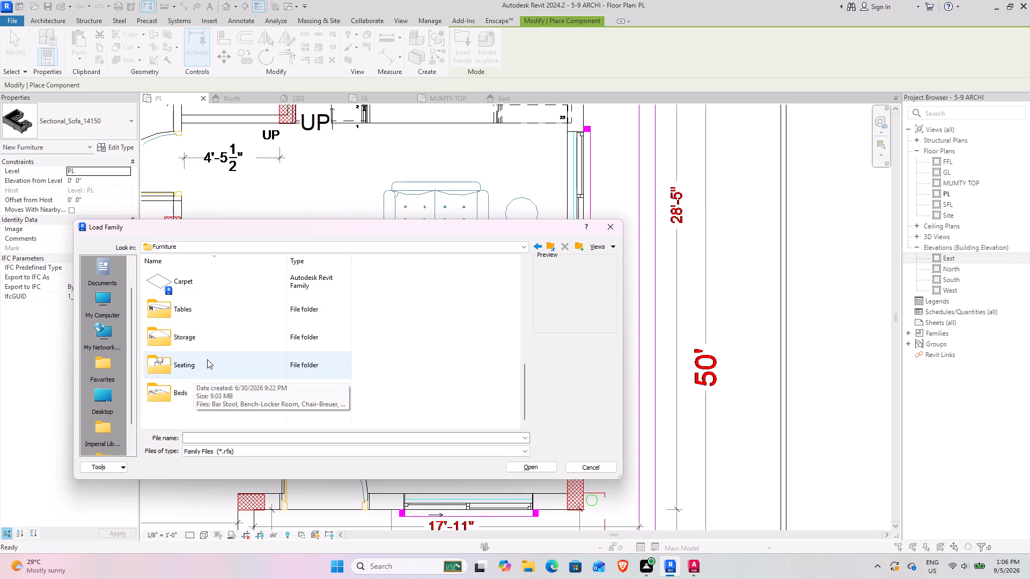
{"action": "double_click", "coordinate": [207, 359]}
{"action": "scroll", "coordinate": [203, 338], "scroll_direction": "up", "scroll_amount": 11, "text": "ctrl"}
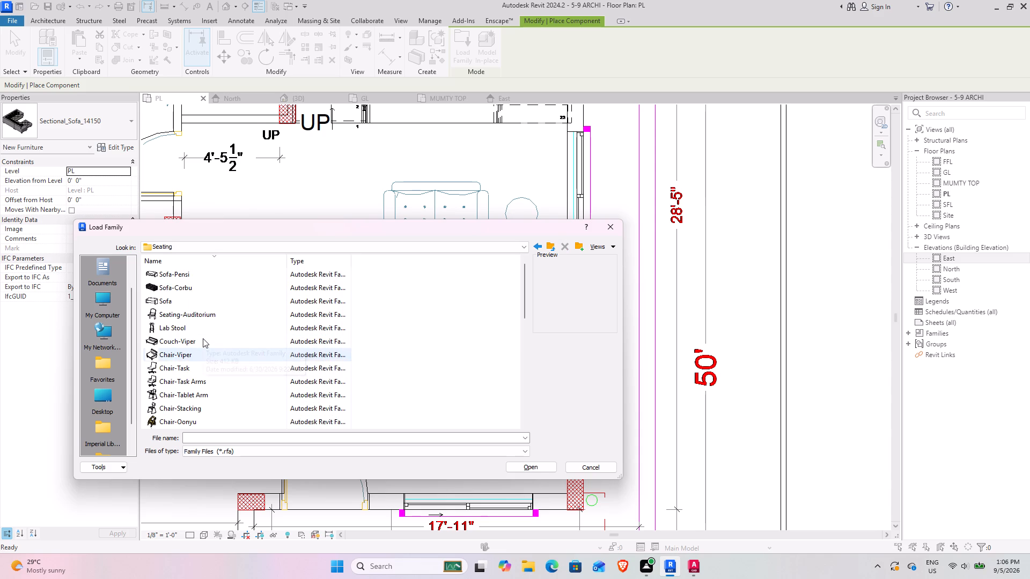
{"action": "scroll", "coordinate": [203, 338], "scroll_direction": "up", "scroll_amount": 5, "text": "ctrl"}
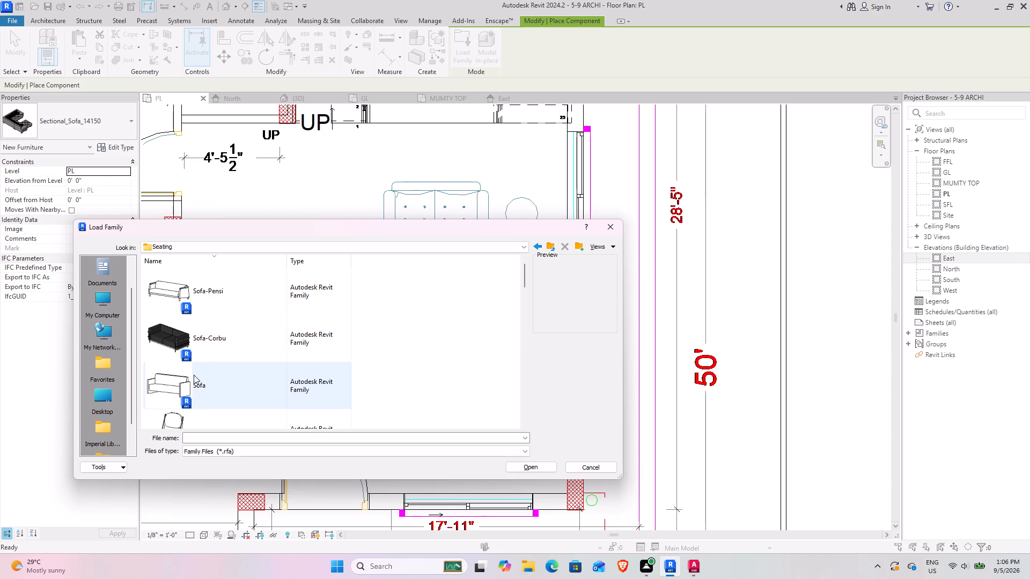
{"action": "left_click", "coordinate": [225, 389]}
{"action": "left_click", "coordinate": [526, 469]}
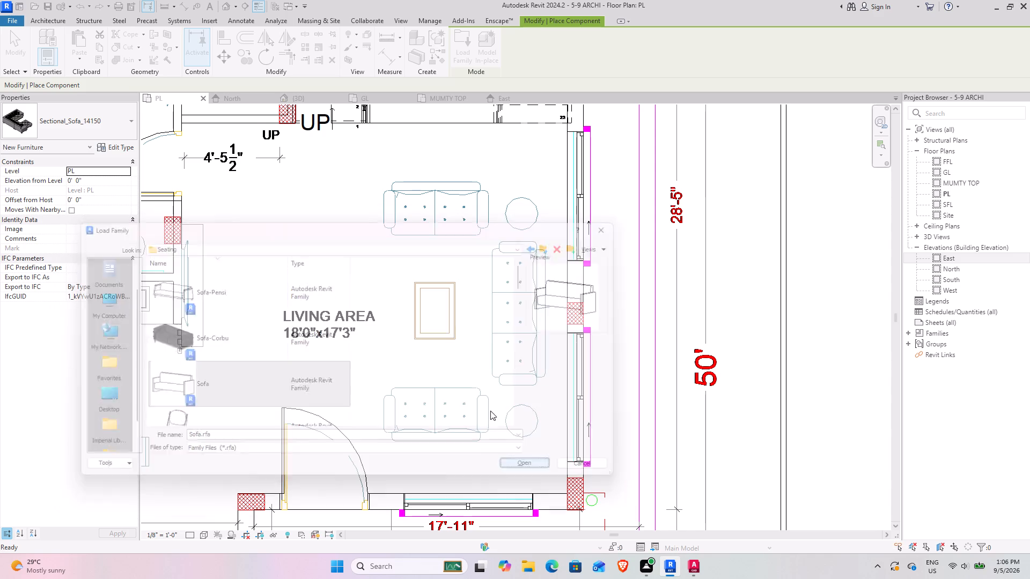
Place the 72" Sofa over the living area's three-seat sofa symbol, rotated with its back to the windows.
{"action": "key", "text": "space"}
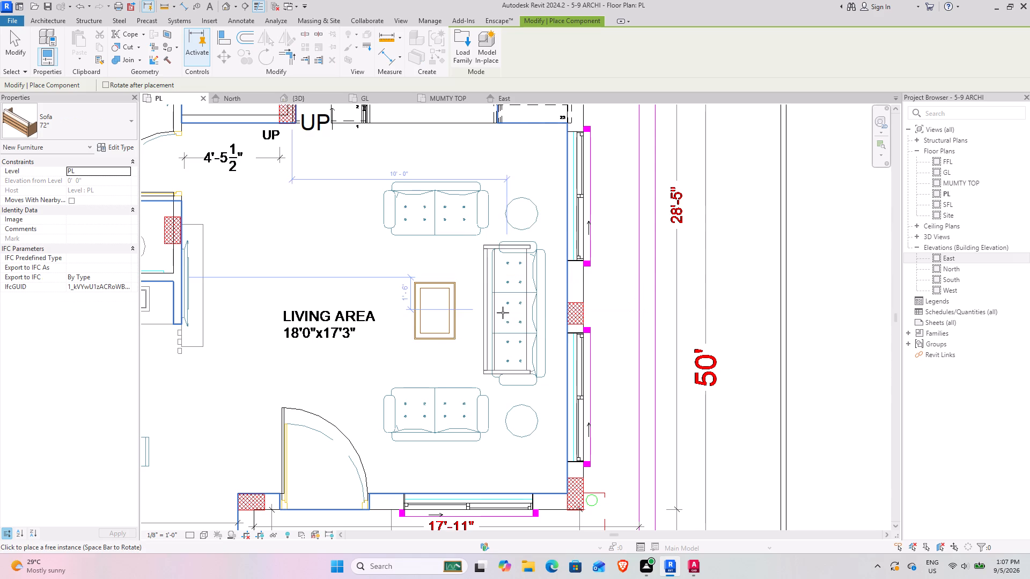
{"action": "key", "text": "space"}
{"action": "key", "text": "space"}
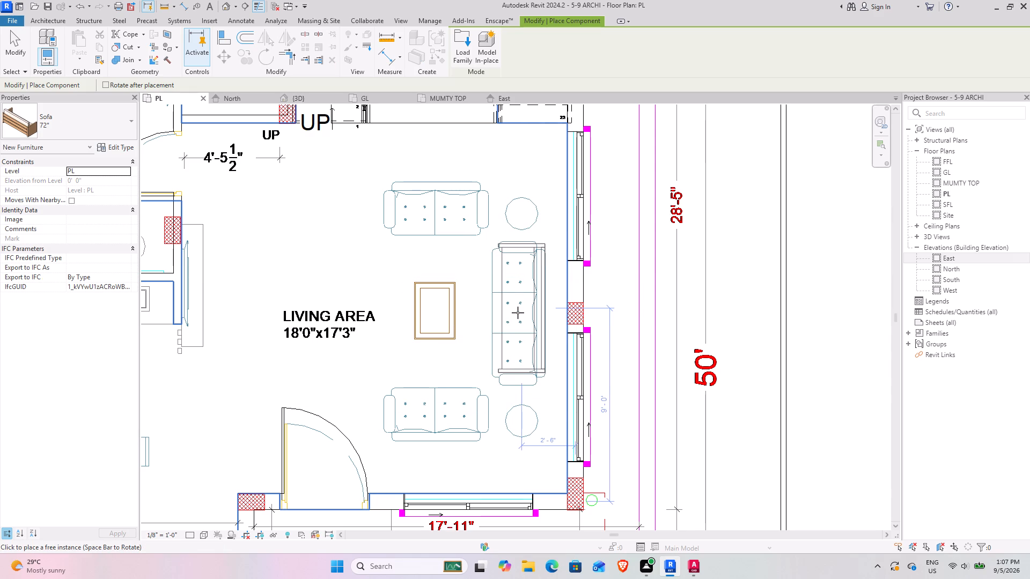
{"action": "left_click", "coordinate": [518, 313]}
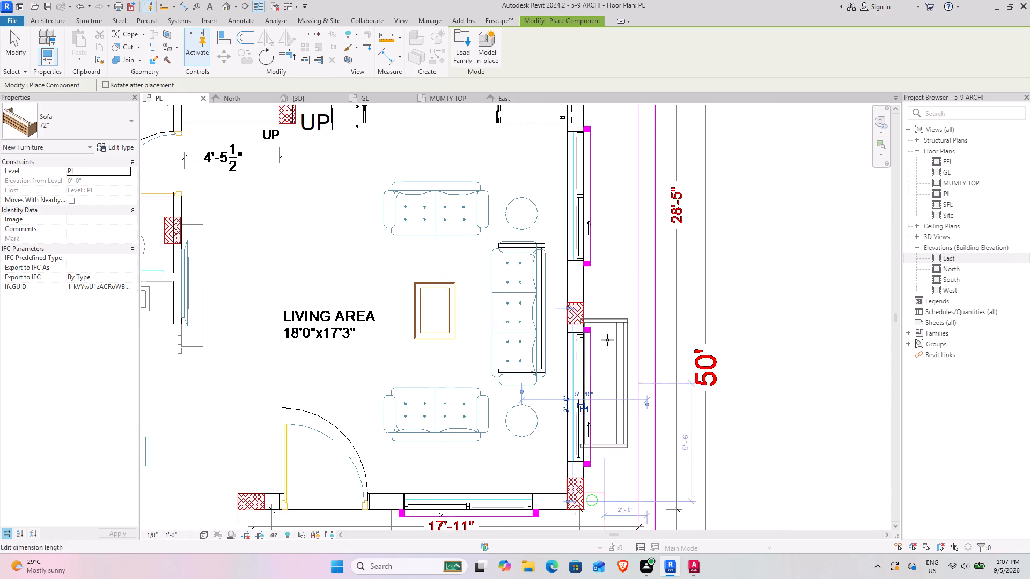
Look through the Seating folder's families by their previews and load Sofa-Corbu.
{"action": "left_click", "coordinate": [465, 43]}
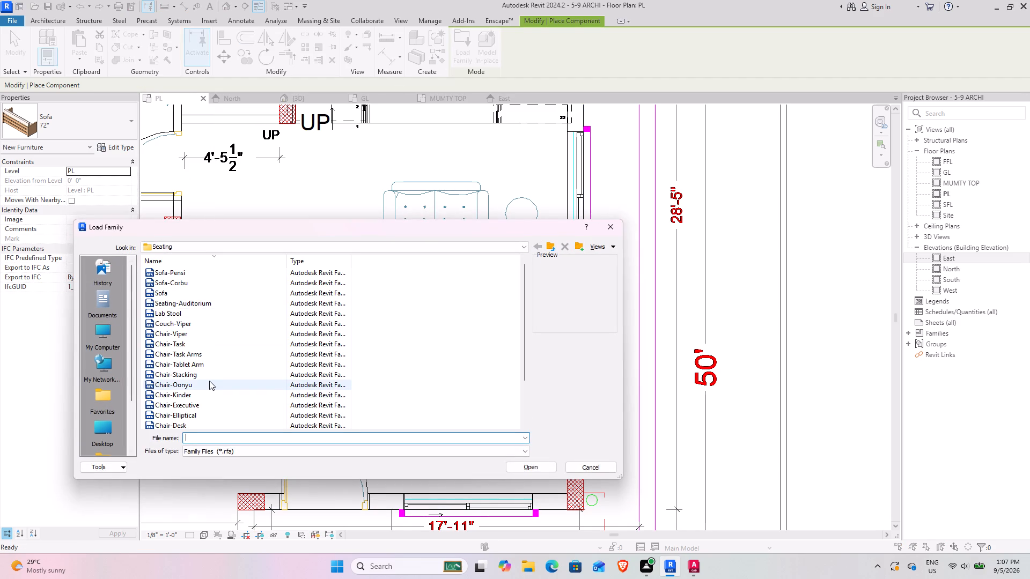
{"action": "scroll", "coordinate": [210, 381], "scroll_direction": "up", "scroll_amount": 16, "text": "ctrl"}
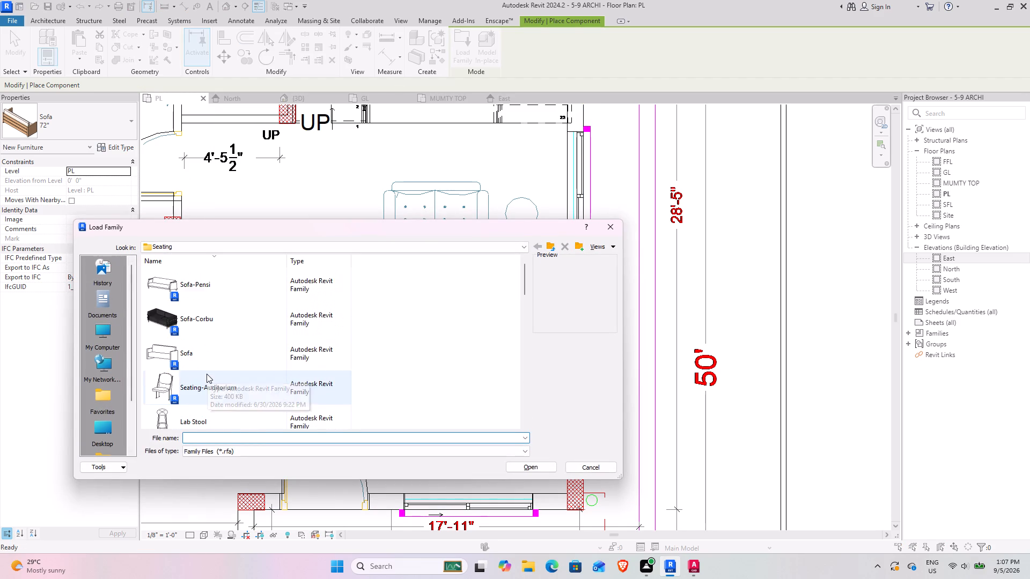
{"action": "scroll", "coordinate": [191, 336], "scroll_direction": "down", "scroll_amount": 2}
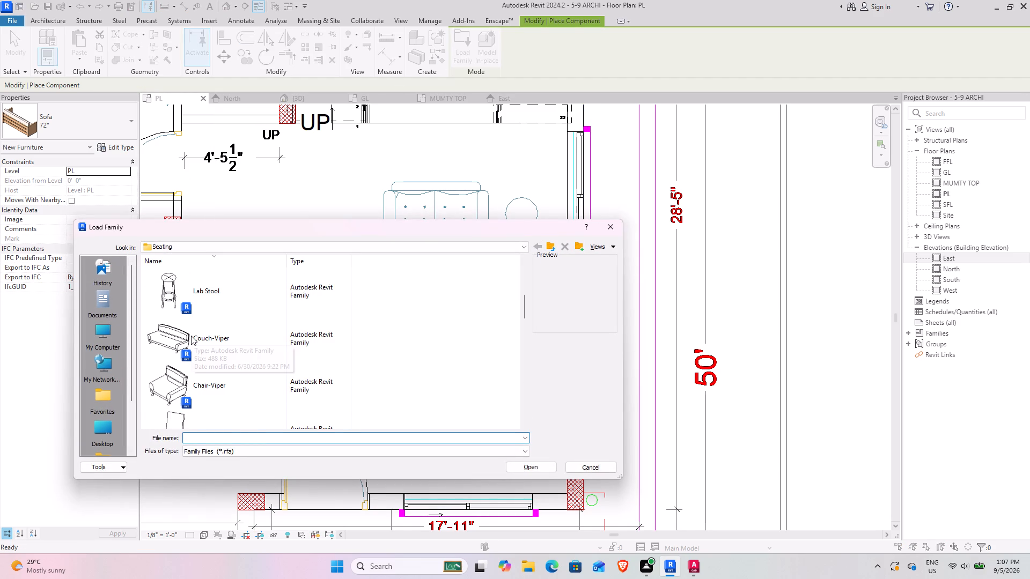
{"action": "scroll", "coordinate": [191, 336], "scroll_direction": "down", "scroll_amount": 1}
{"action": "scroll", "coordinate": [251, 361], "scroll_direction": "down", "scroll_amount": 4}
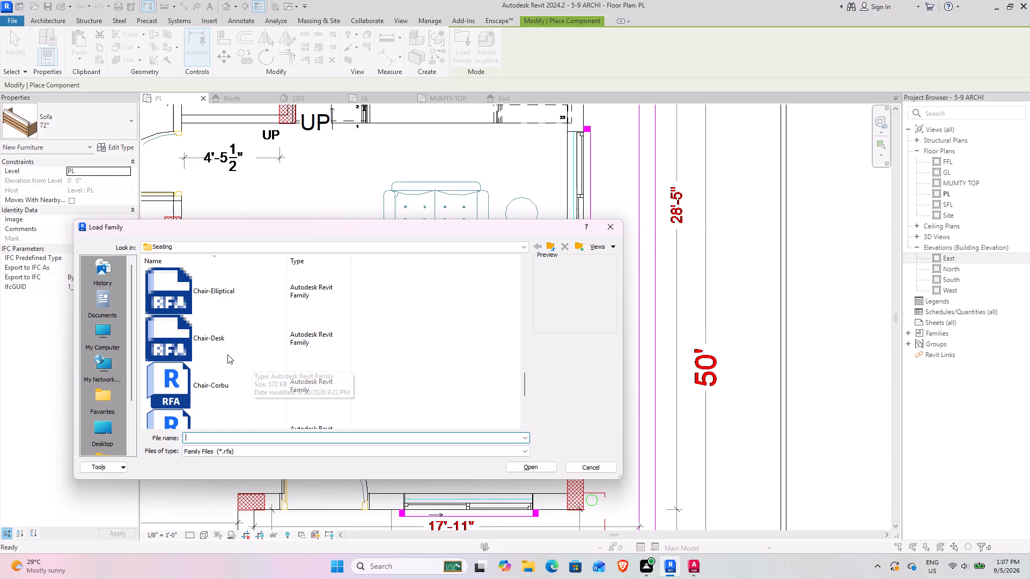
{"action": "scroll", "coordinate": [227, 354], "scroll_direction": "down", "scroll_amount": 2}
{"action": "scroll", "coordinate": [202, 339], "scroll_direction": "up", "scroll_amount": 1}
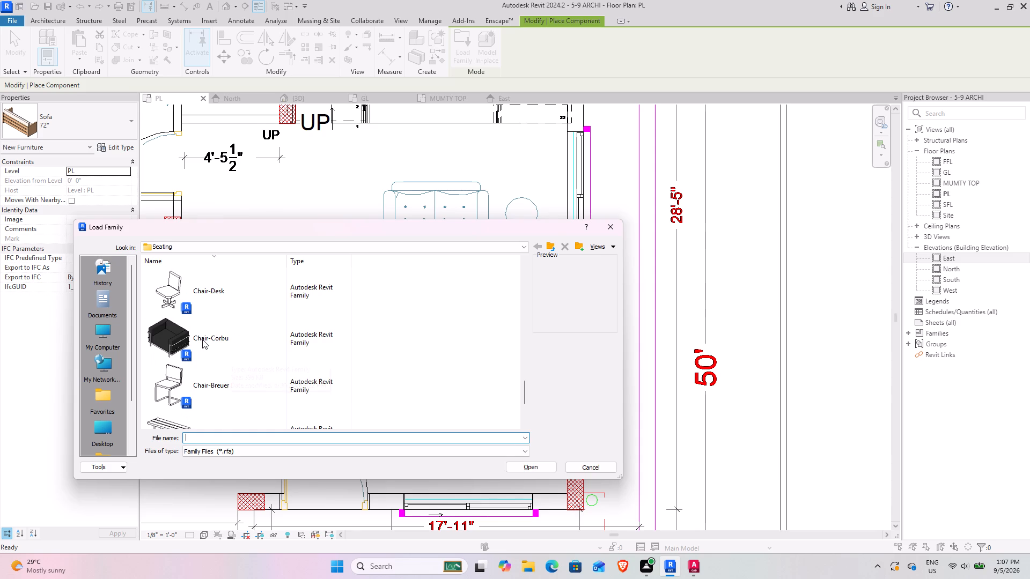
{"action": "scroll", "coordinate": [225, 324], "scroll_direction": "up", "scroll_amount": 2}
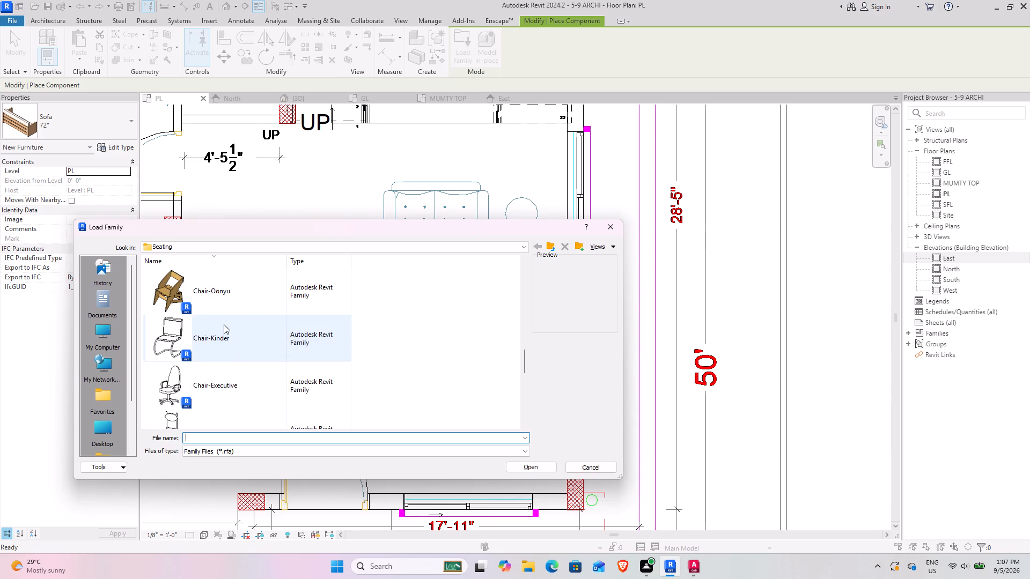
{"action": "scroll", "coordinate": [224, 324], "scroll_direction": "down", "scroll_amount": 2}
{"action": "scroll", "coordinate": [222, 325], "scroll_direction": "up", "scroll_amount": 11}
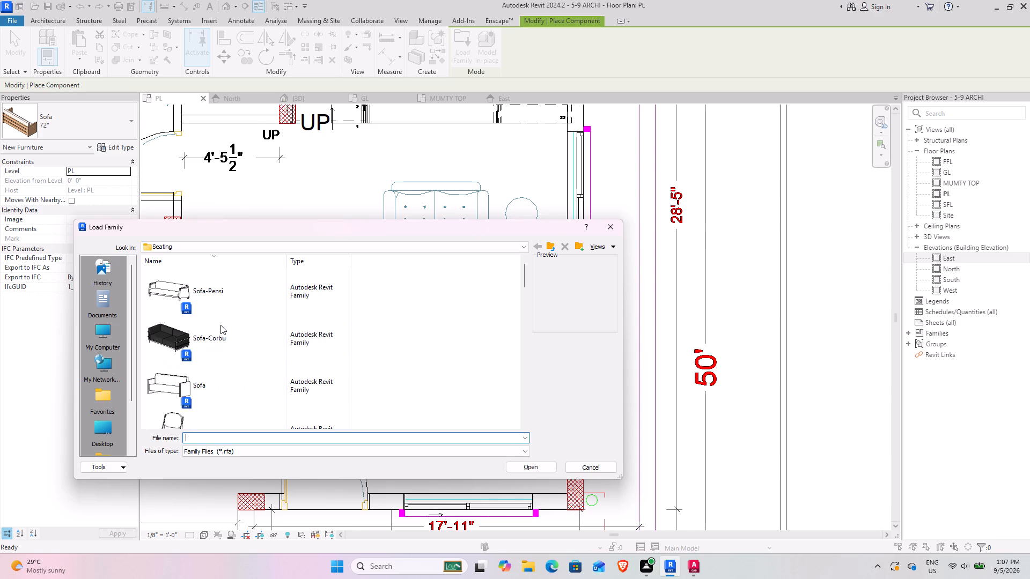
{"action": "left_click", "coordinate": [244, 349]}
{"action": "left_click", "coordinate": [537, 463]}
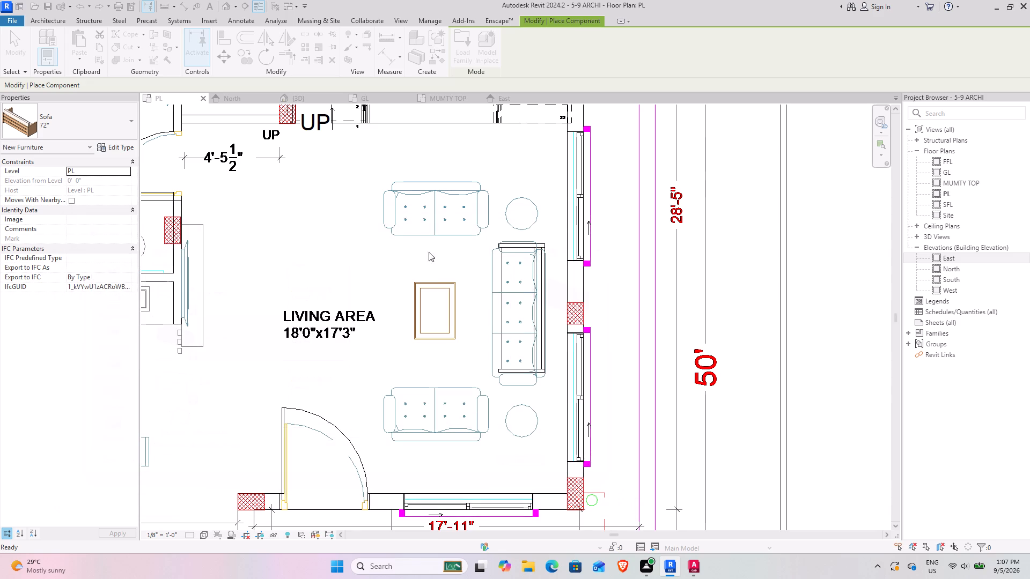
Place a Sofa-Corbu centred on the two-seat sofa symbol at the north end of the living area.
{"action": "left_click", "coordinate": [432, 210]}
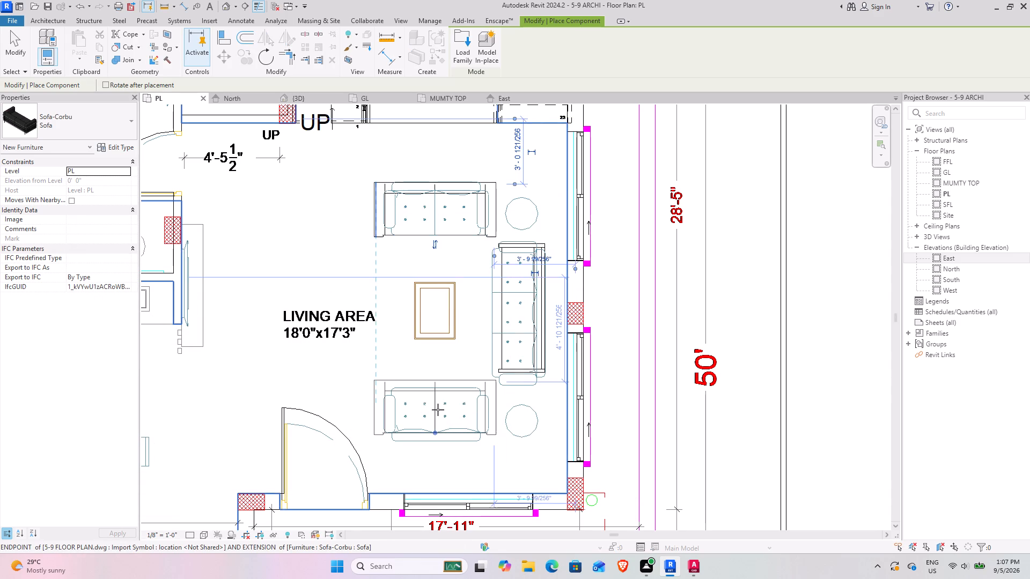
Place a second Sofa-Corbu on the two-seat sofa symbol at the living area's south end, rotated with its back to the south wall.
{"action": "key", "text": "space"}
{"action": "key", "text": "space"}
{"action": "key", "text": "space"}
{"action": "key", "text": "space"}
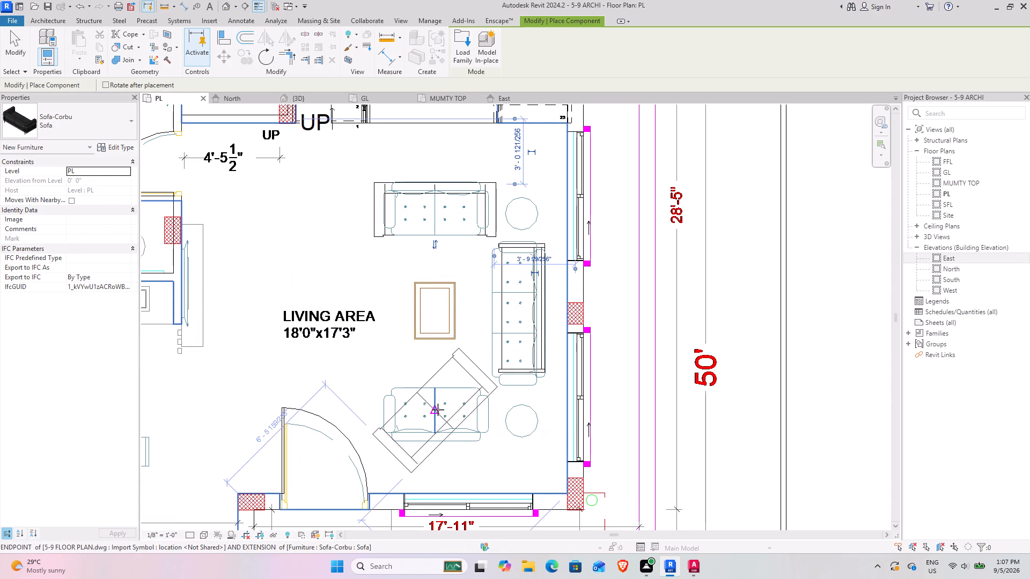
{"action": "key", "text": "space"}
{"action": "key", "text": "space"}
{"action": "key", "text": "space"}
{"action": "key", "text": "space"}
{"action": "key", "text": "space"}
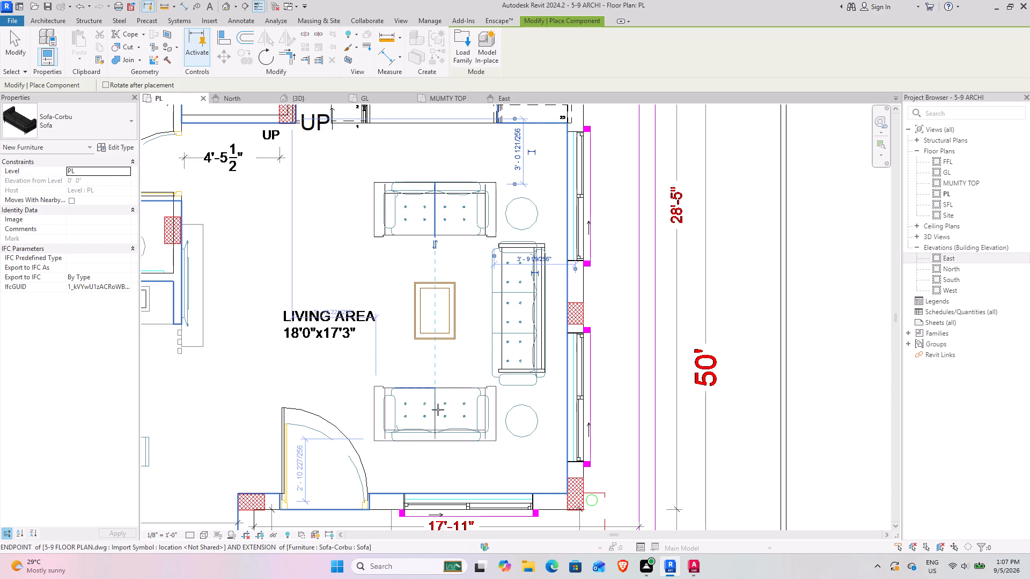
{"action": "left_click", "coordinate": [438, 410]}
{"action": "key", "text": "Escape"}
{"action": "key", "text": "Escape"}
{"action": "key", "text": "Escape"}
{"action": "key", "text": "Escape"}
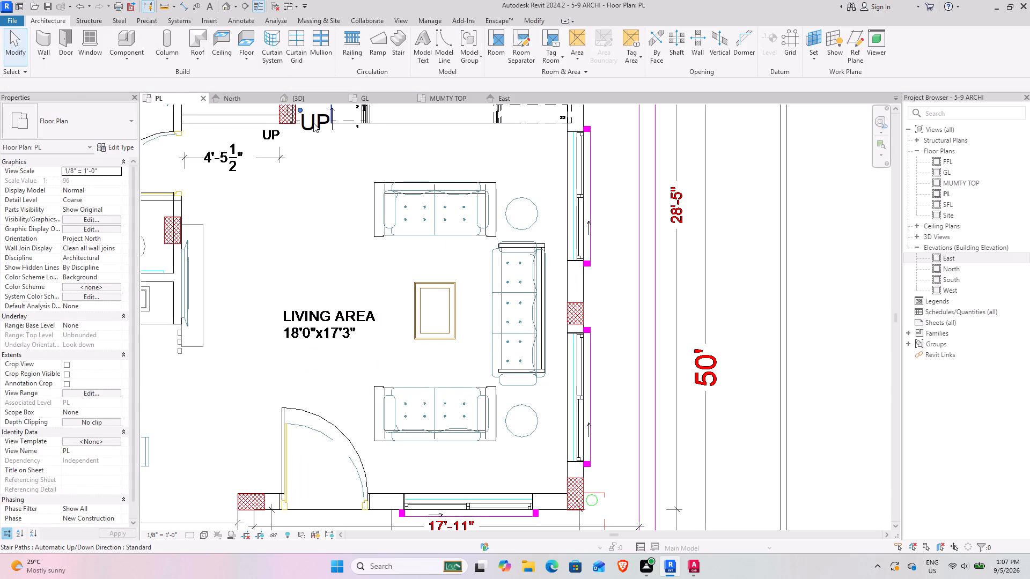
Check the living area seating in the 3D view and delete the 72" Sofa in front of the windows.
{"action": "left_click", "coordinate": [308, 91]}
{"action": "left_click", "coordinate": [306, 95]}
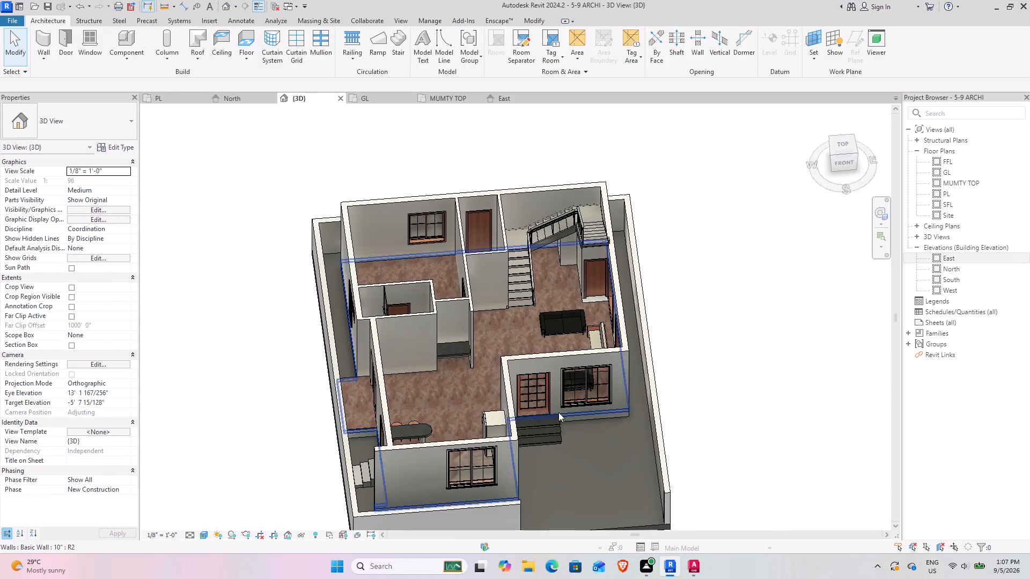
{"action": "middle_click_drag", "start_coordinate": [494, 385], "coordinate": [655, 405], "text": "shift"}
{"action": "middle_click_drag", "start_coordinate": [471, 369], "coordinate": [613, 477]}
{"action": "scroll", "coordinate": [533, 408], "scroll_direction": "up", "scroll_amount": 2}
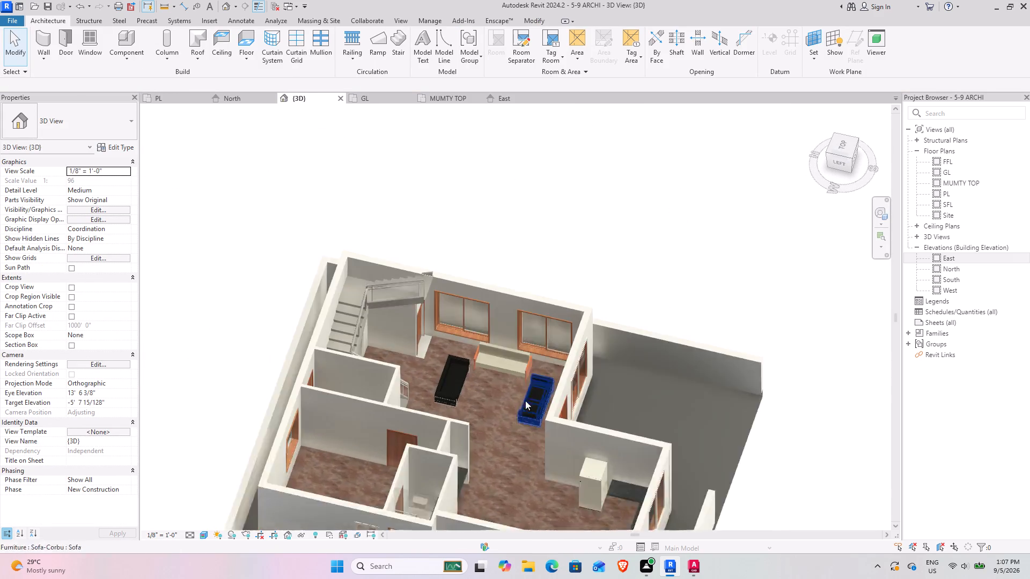
{"action": "scroll", "coordinate": [525, 400], "scroll_direction": "up", "scroll_amount": 10}
{"action": "left_click", "coordinate": [456, 310]}
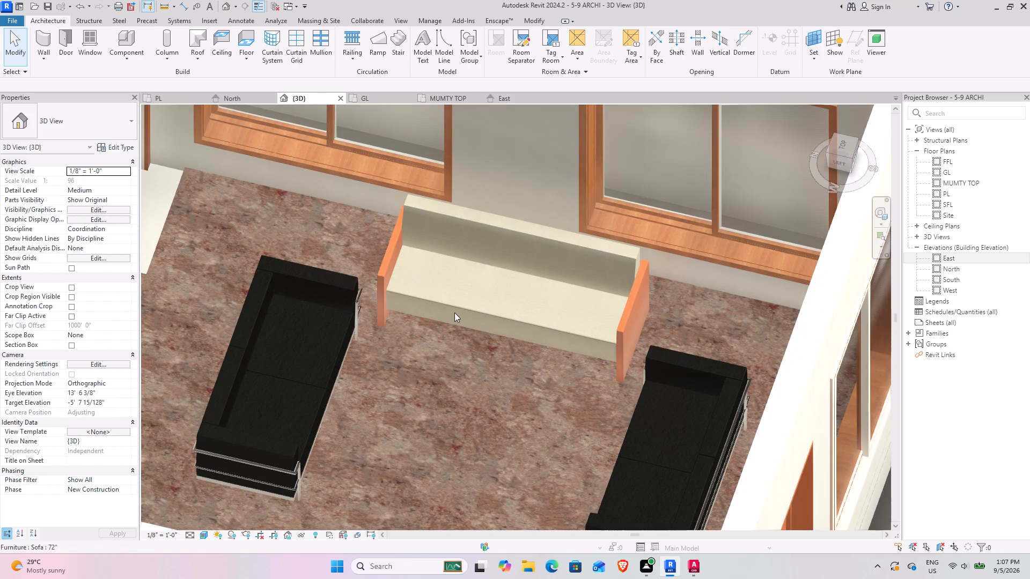
{"action": "left_click", "coordinate": [452, 316]}
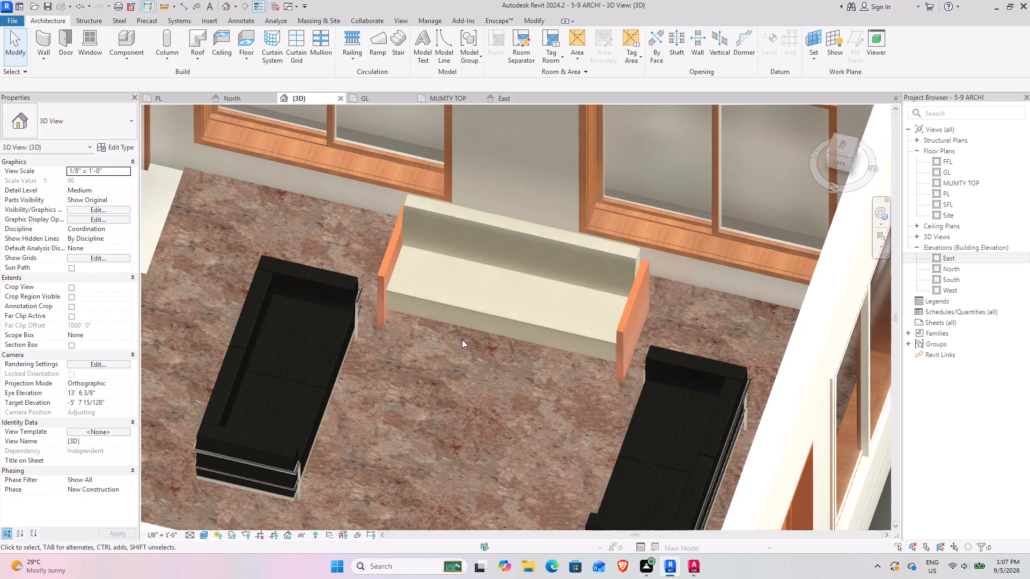
{"action": "left_click", "coordinate": [624, 337]}
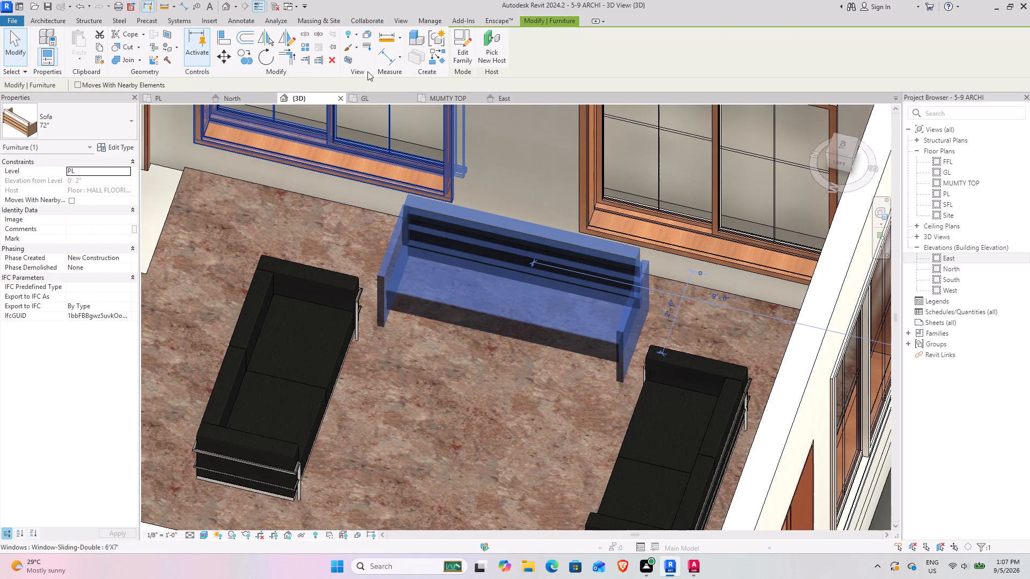
{"action": "left_click", "coordinate": [335, 60]}
{"action": "left_click", "coordinate": [341, 282]}
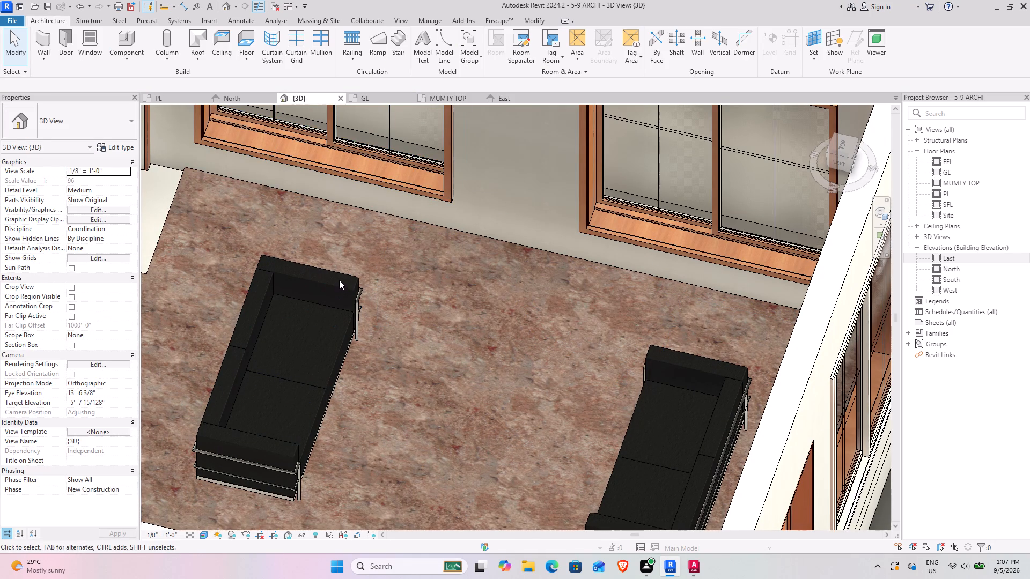
Place another Sofa-Corbu over the three-seat sofa symbol in the PL plan, rotated with its back to the windows.
{"action": "left_click", "coordinate": [249, 284]}
{"action": "left_click", "coordinate": [171, 98]}
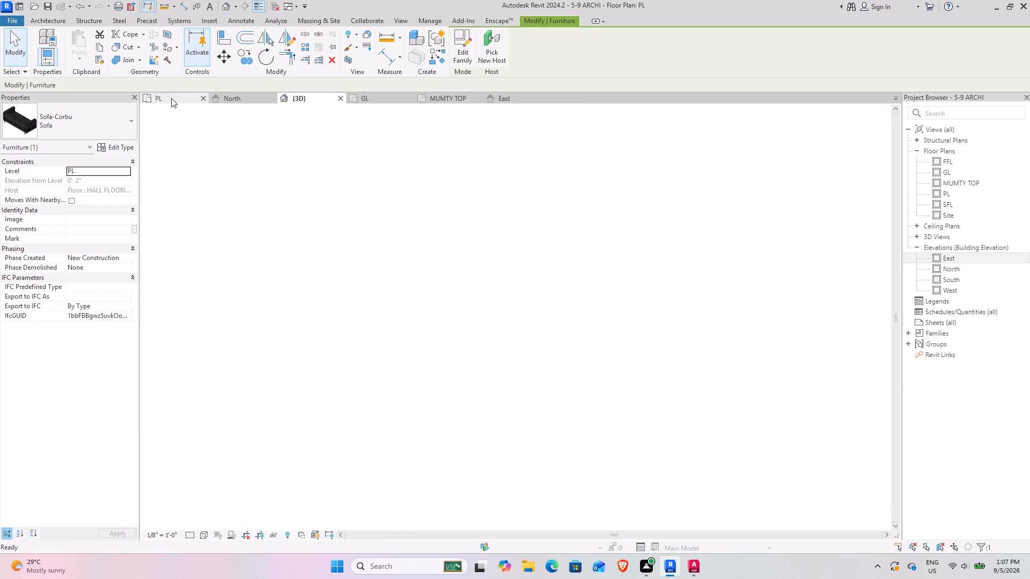
{"action": "left_click", "coordinate": [428, 52]}
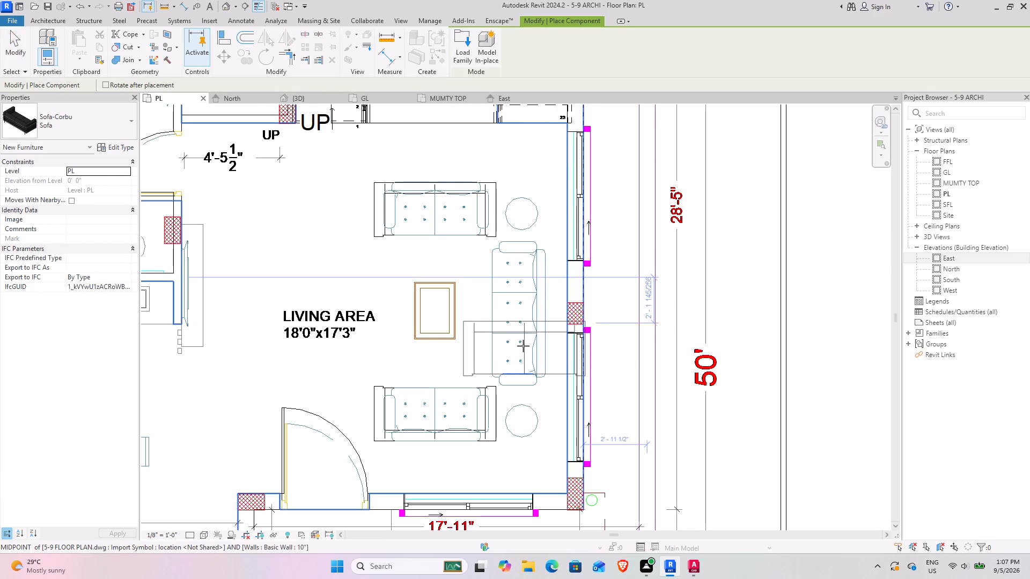
{"action": "key", "text": "space"}
{"action": "key", "text": "space"}
{"action": "key", "text": "space"}
{"action": "key", "text": "space"}
{"action": "key", "text": "space"}
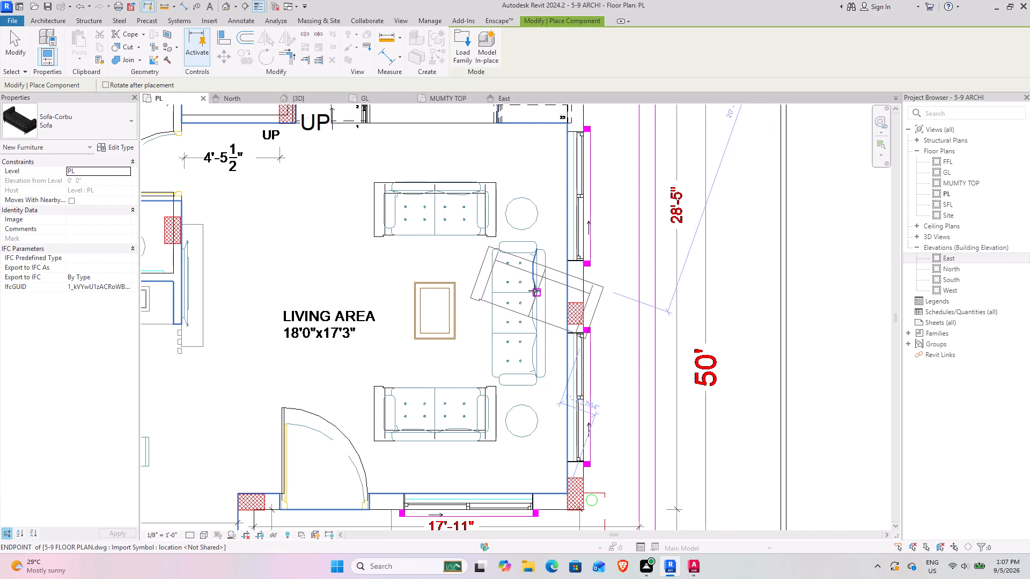
{"action": "key", "text": "space"}
{"action": "key", "text": "space"}
{"action": "key", "text": "space"}
{"action": "key", "text": "space"}
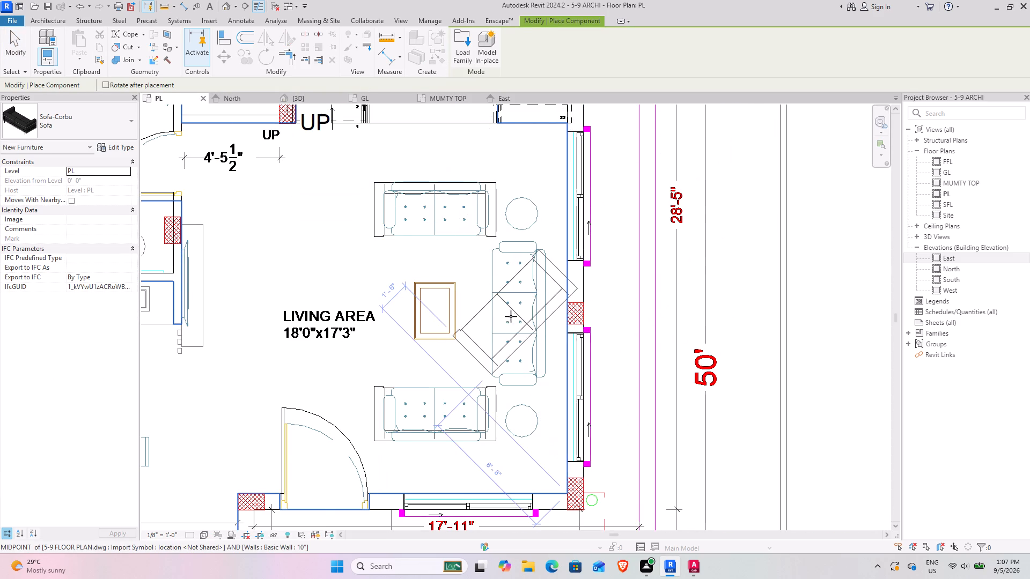
{"action": "key", "text": "space"}
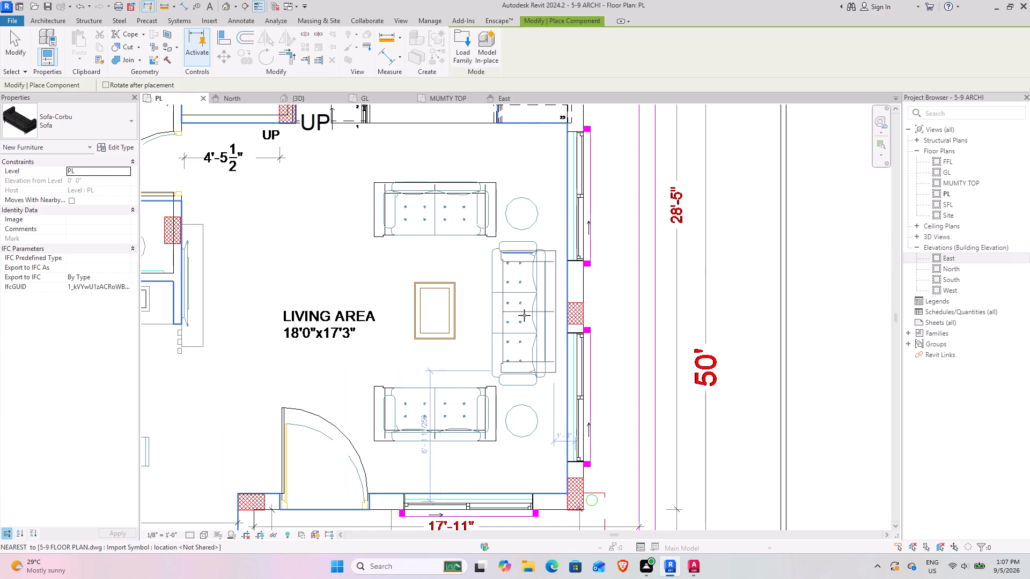
{"action": "left_click", "coordinate": [523, 315]}
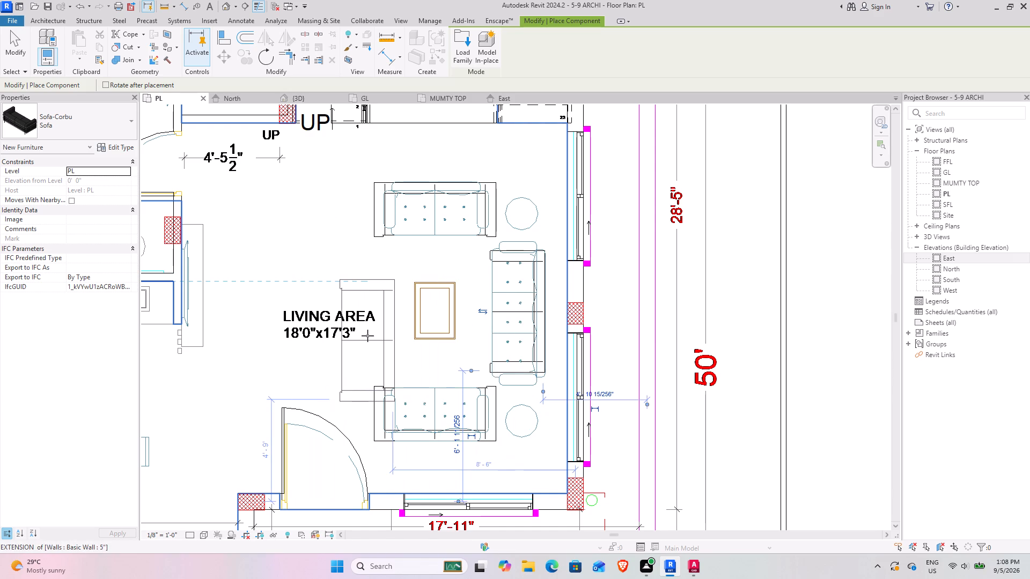
{"action": "key", "text": "Escape"}
{"action": "key", "text": "Escape"}
{"action": "key", "text": "Escape"}
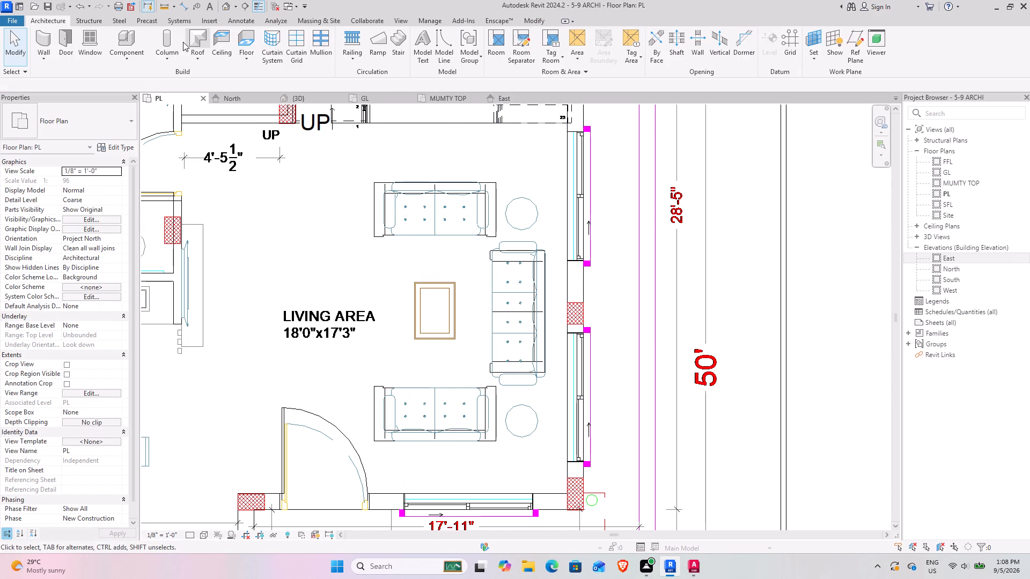
Load the Table-Ellipse family from the furniture library's Tables folder, without saving the project.
{"action": "left_click", "coordinate": [122, 35]}
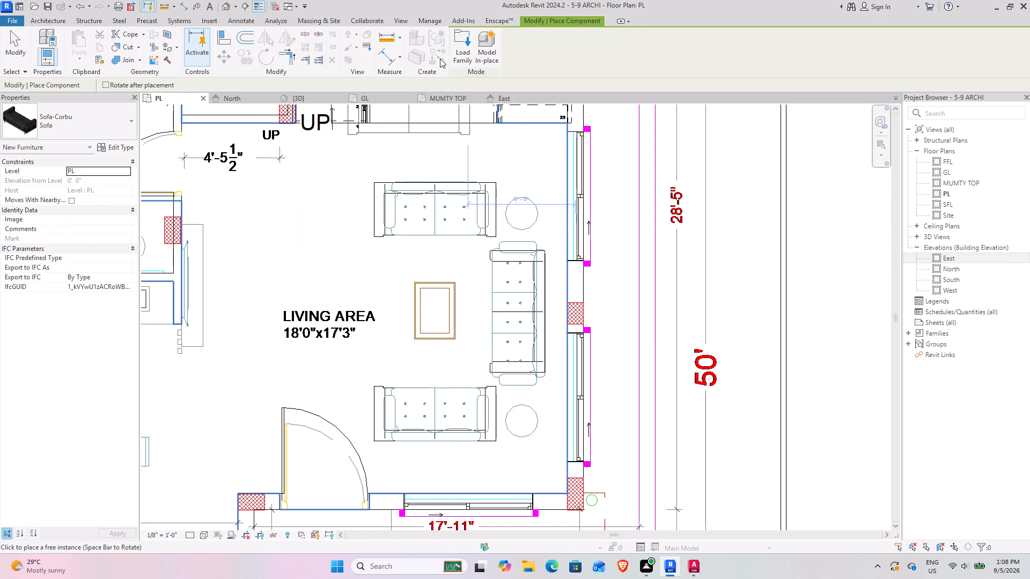
{"action": "left_click", "coordinate": [460, 41]}
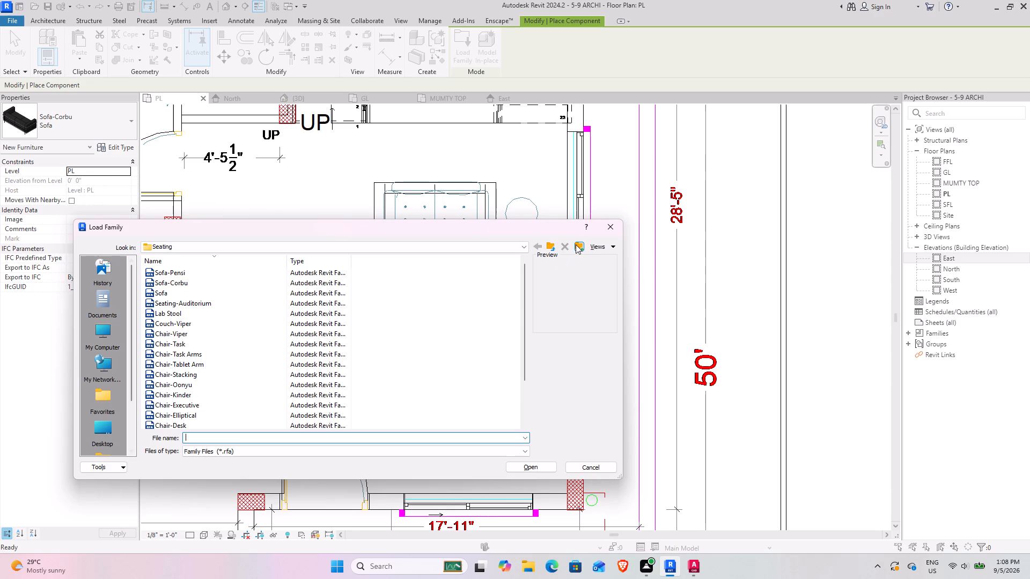
{"action": "left_click", "coordinate": [554, 244]}
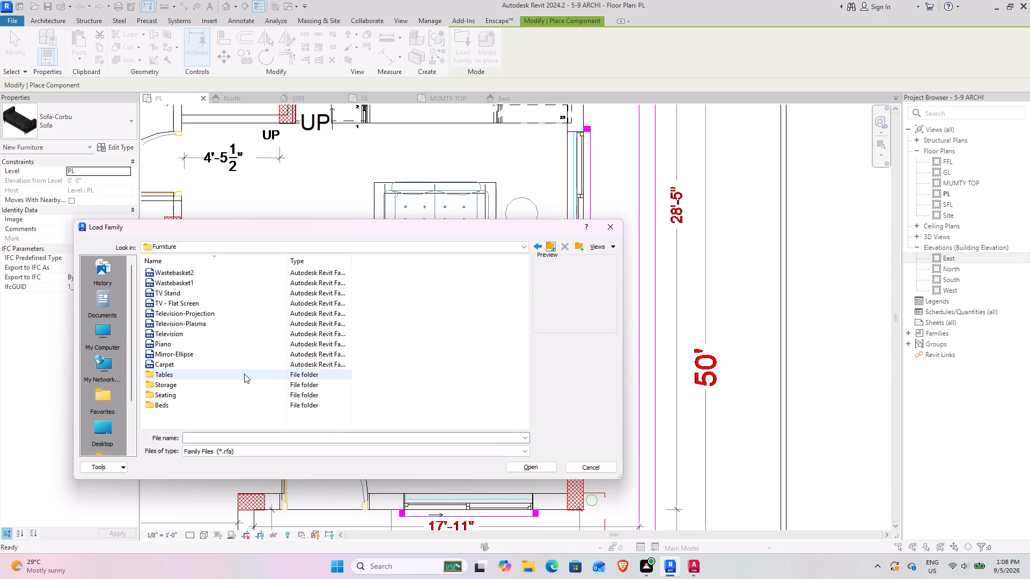
{"action": "double_click", "coordinate": [244, 374]}
{"action": "scroll", "coordinate": [244, 374], "scroll_direction": "up", "scroll_amount": 9, "text": "ctrl"}
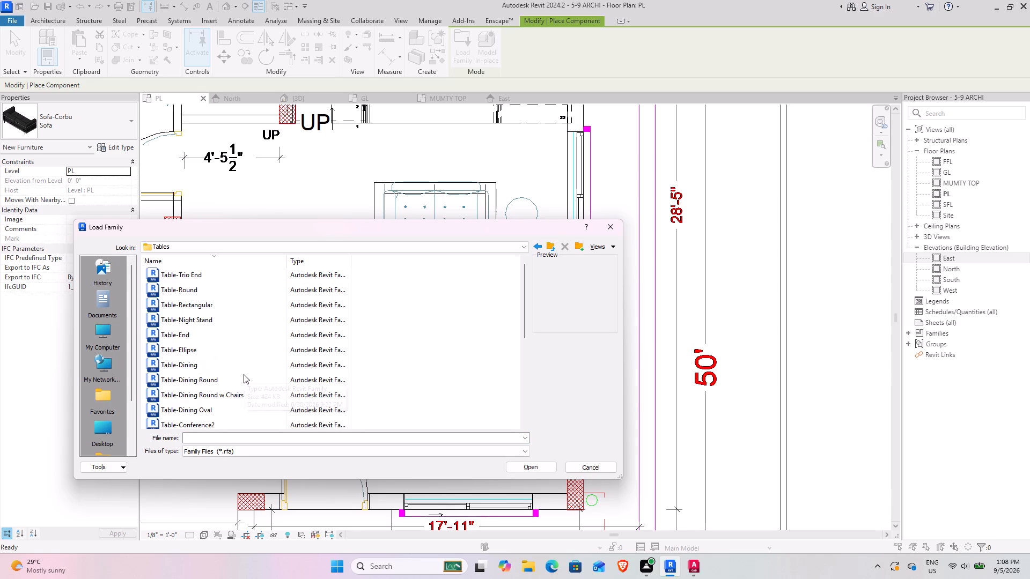
{"action": "scroll", "coordinate": [244, 374], "scroll_direction": "up", "scroll_amount": 8, "text": "ctrl"}
{"action": "scroll", "coordinate": [238, 375], "scroll_direction": "down", "scroll_amount": 2}
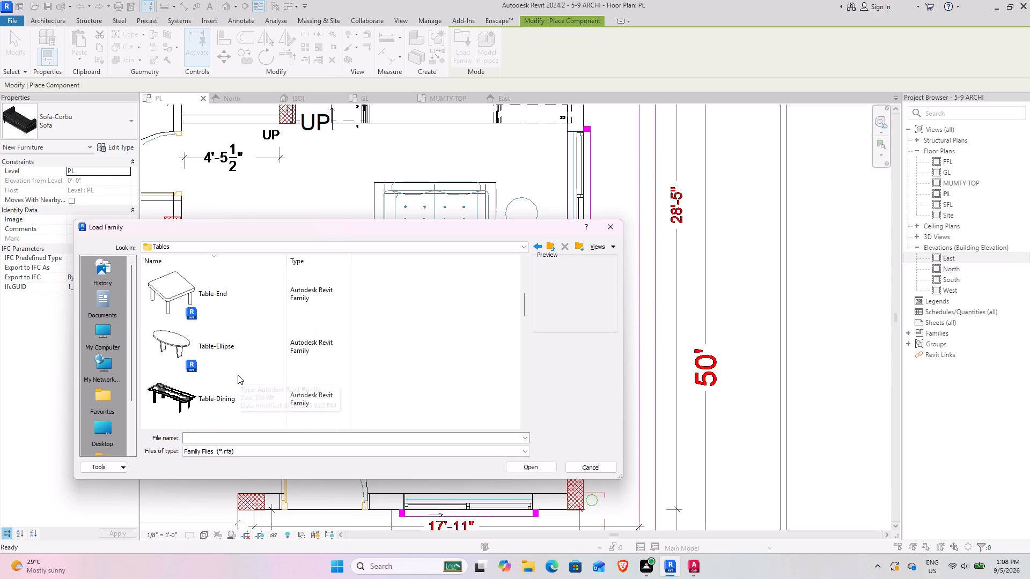
{"action": "scroll", "coordinate": [238, 375], "scroll_direction": "down", "scroll_amount": 1}
{"action": "scroll", "coordinate": [233, 361], "scroll_direction": "up", "scroll_amount": 1}
{"action": "left_click", "coordinate": [220, 351]}
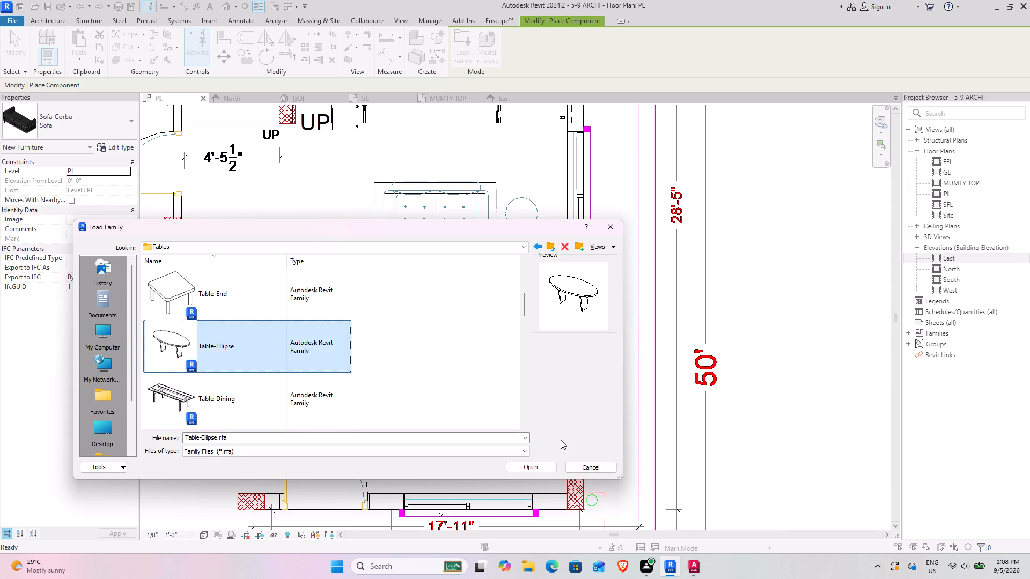
{"action": "left_click", "coordinate": [533, 469]}
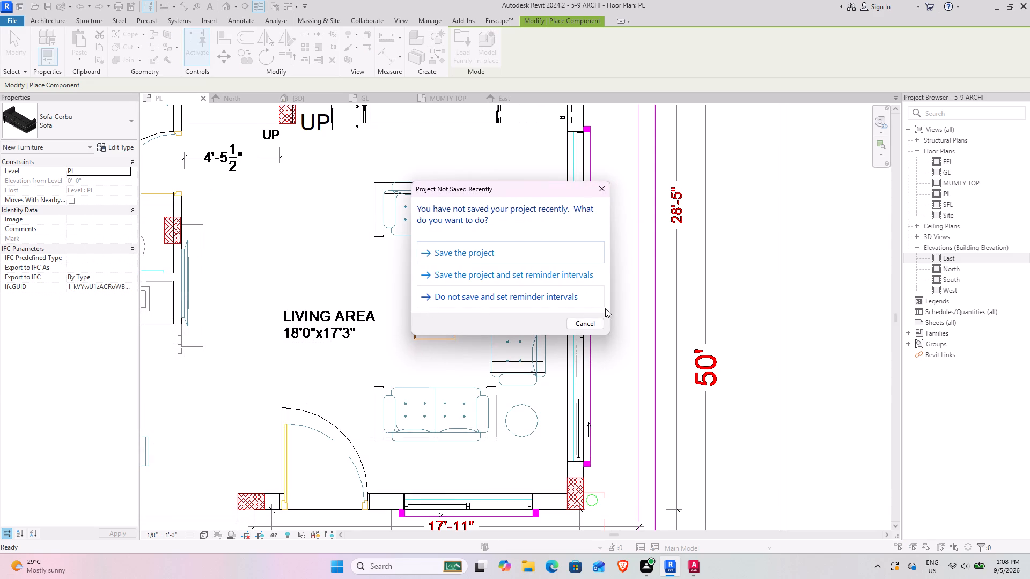
{"action": "left_click", "coordinate": [584, 323]}
{"action": "key", "text": "space"}
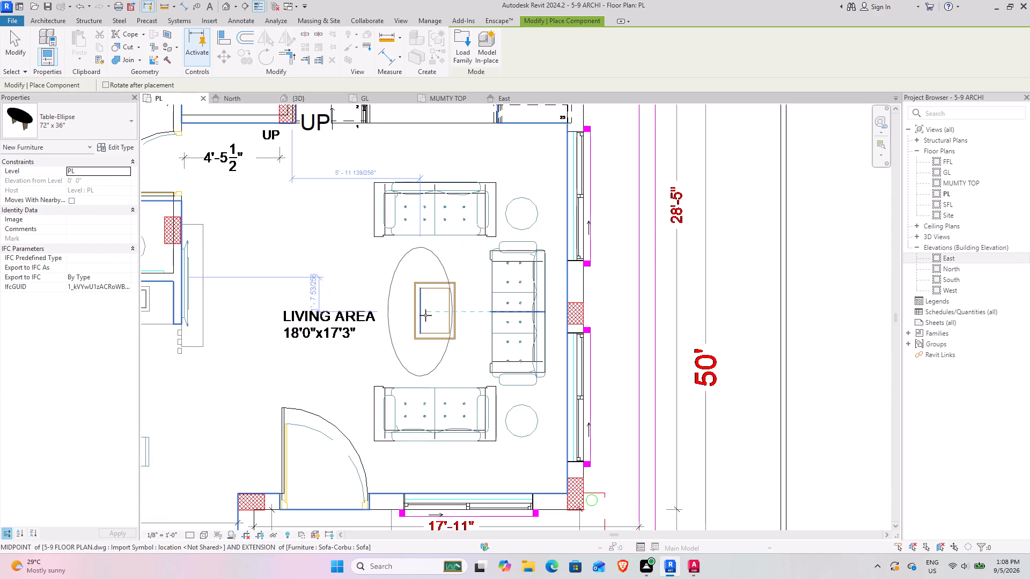
Look through the Tables folder's families by their previews and load Table-Coffee Mies.
{"action": "left_click", "coordinate": [469, 60]}
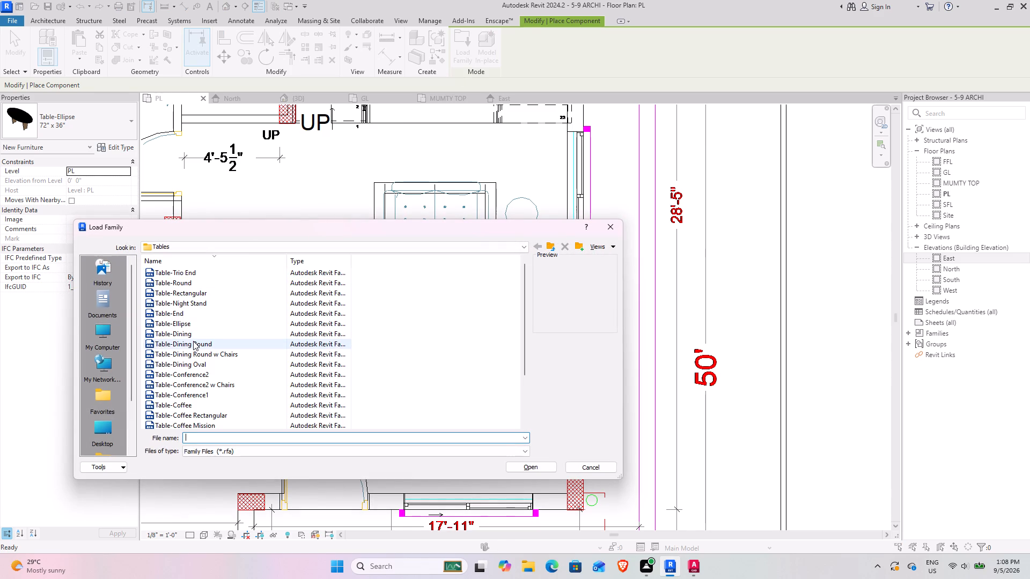
{"action": "scroll", "coordinate": [193, 341], "scroll_direction": "up", "scroll_amount": 17, "text": "ctrl"}
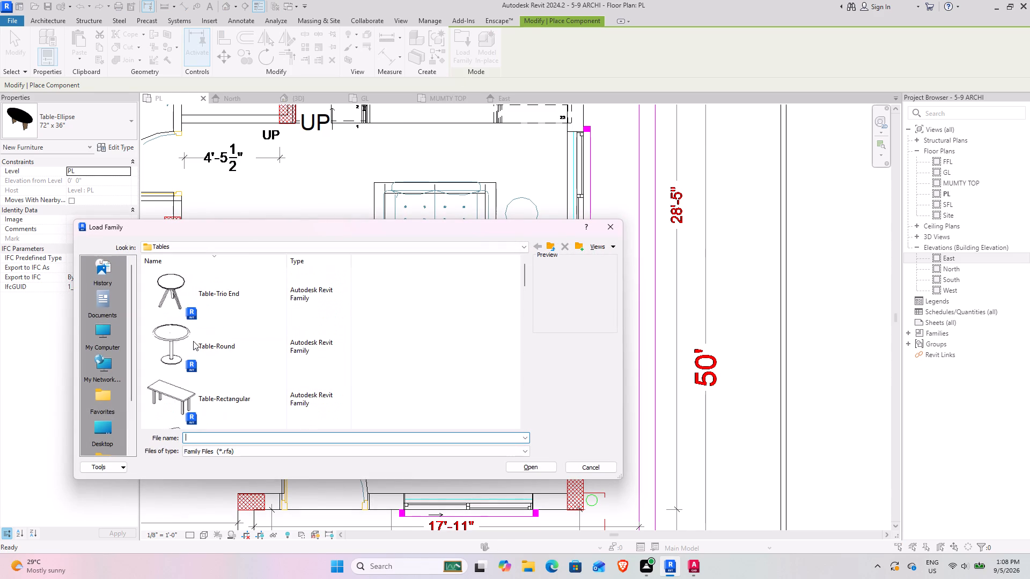
{"action": "scroll", "coordinate": [193, 341], "scroll_direction": "down", "scroll_amount": 3}
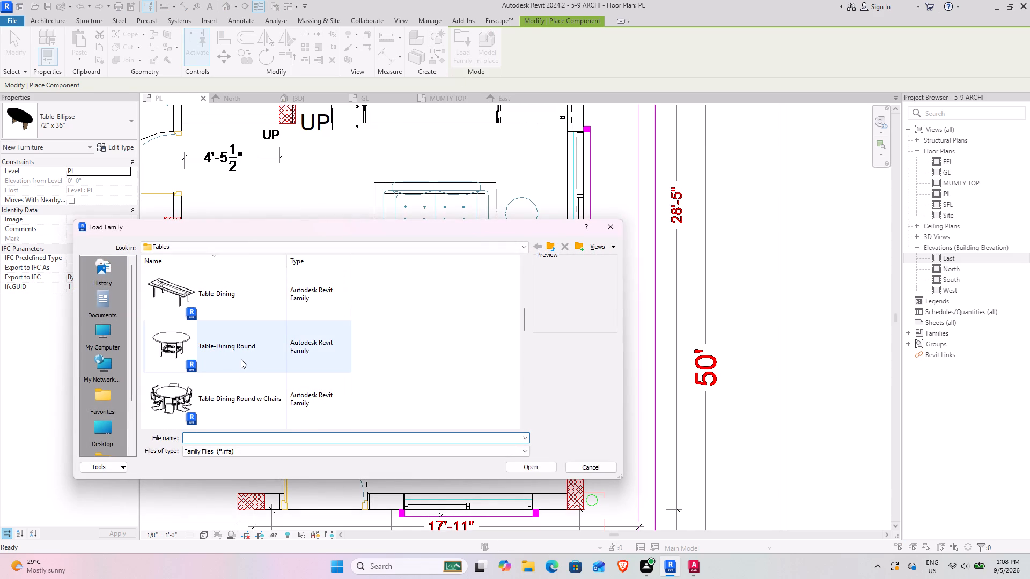
{"action": "scroll", "coordinate": [237, 359], "scroll_direction": "down", "scroll_amount": 3}
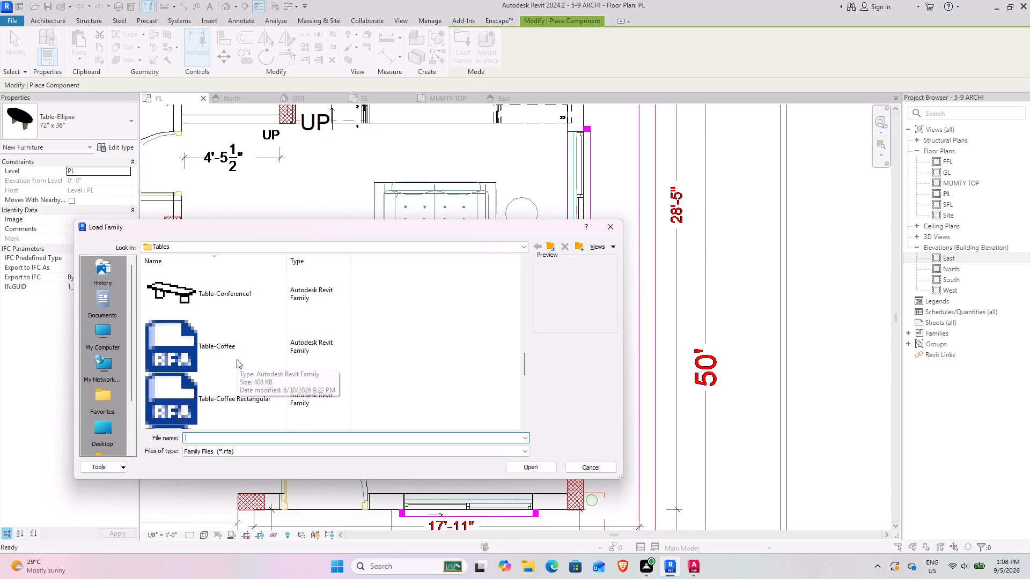
{"action": "scroll", "coordinate": [237, 359], "scroll_direction": "down", "scroll_amount": 1}
{"action": "scroll", "coordinate": [237, 359], "scroll_direction": "up", "scroll_amount": 2}
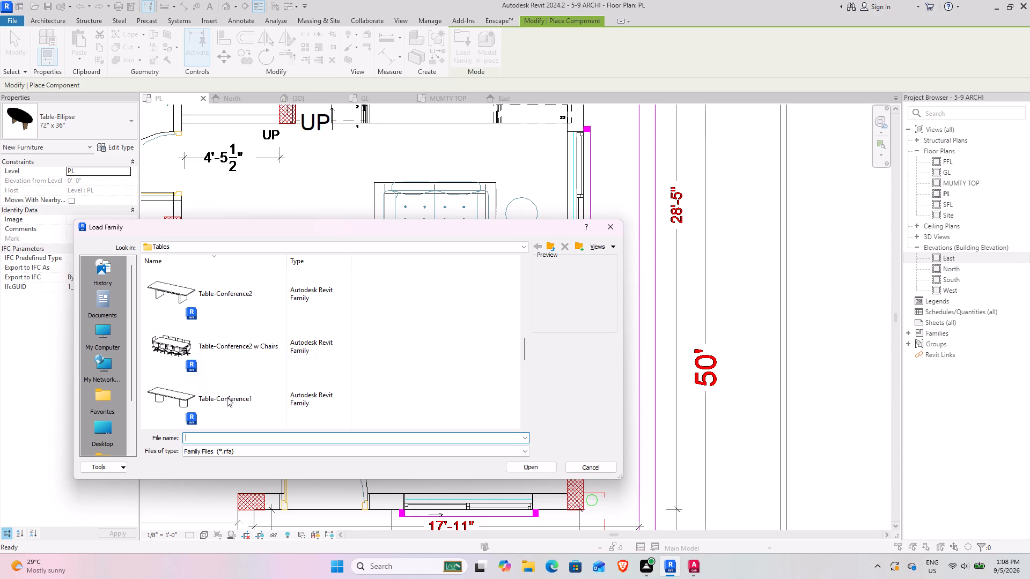
{"action": "scroll", "coordinate": [216, 388], "scroll_direction": "down", "scroll_amount": 3}
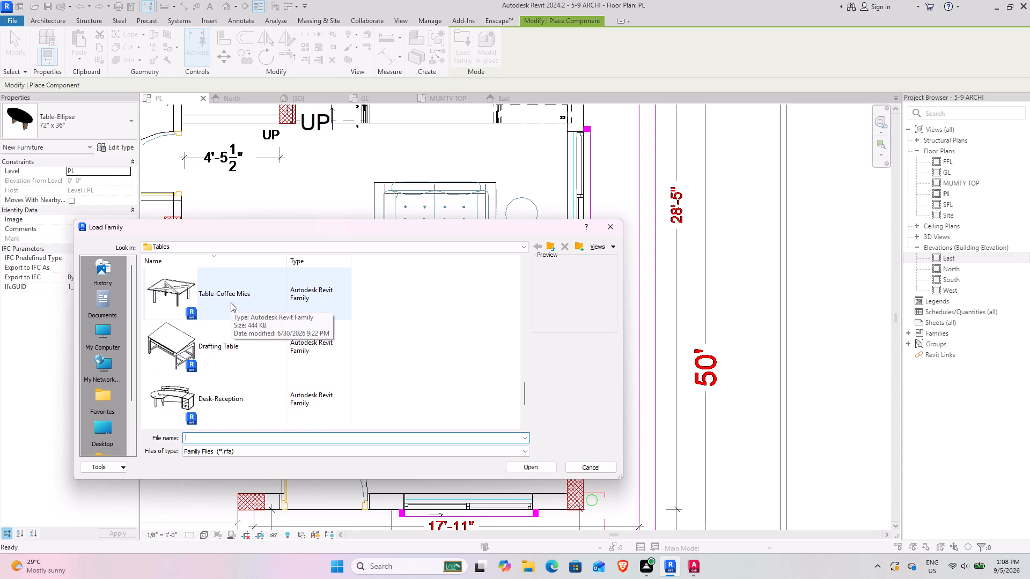
{"action": "left_click", "coordinate": [231, 302]}
{"action": "left_click", "coordinate": [541, 470]}
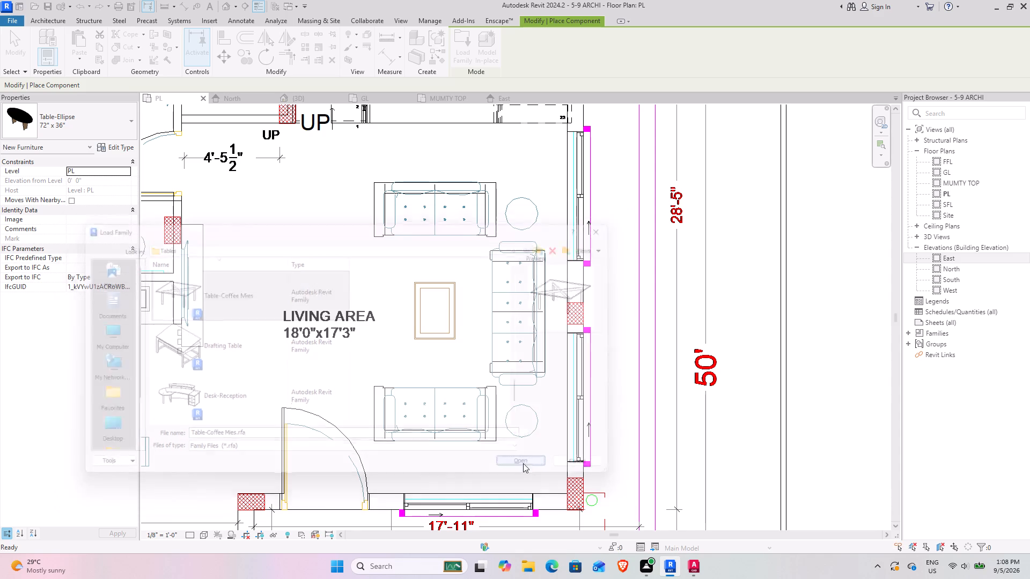
Place the 40" x 40" Table-Coffee Mies over the coffee table symbol between the living area sofas.
{"action": "left_click", "coordinate": [424, 319]}
{"action": "left_click", "coordinate": [18, 50]}
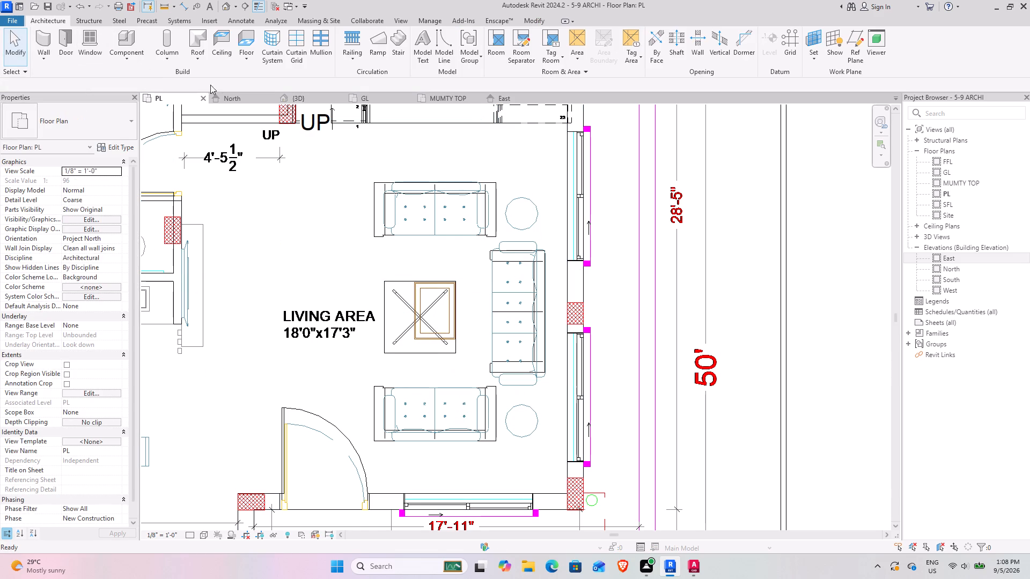
Examine the living area's sofas and coffee table from several angles in the 3D view.
{"action": "left_click", "coordinate": [310, 103]}
{"action": "scroll", "coordinate": [428, 370], "scroll_direction": "down", "scroll_amount": 5}
{"action": "middle_click_drag", "start_coordinate": [414, 424], "coordinate": [379, 373], "text": "shift"}
{"action": "scroll", "coordinate": [534, 444], "scroll_direction": "down", "scroll_amount": 3}
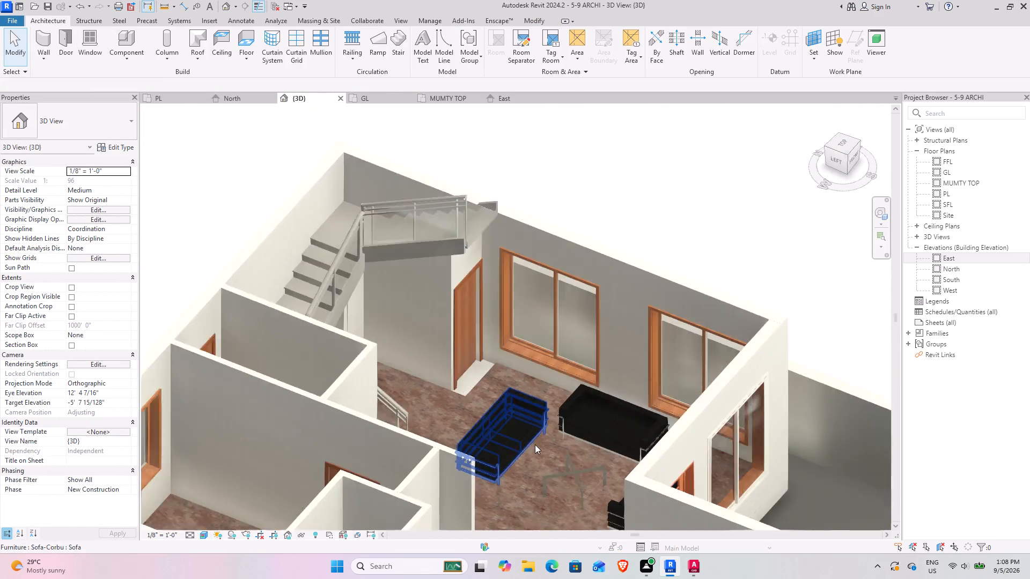
{"action": "scroll", "coordinate": [535, 444], "scroll_direction": "down", "scroll_amount": 2}
{"action": "middle_click_drag", "start_coordinate": [545, 461], "coordinate": [340, 343]}
{"action": "middle_click_drag", "start_coordinate": [421, 382], "coordinate": [276, 428]}
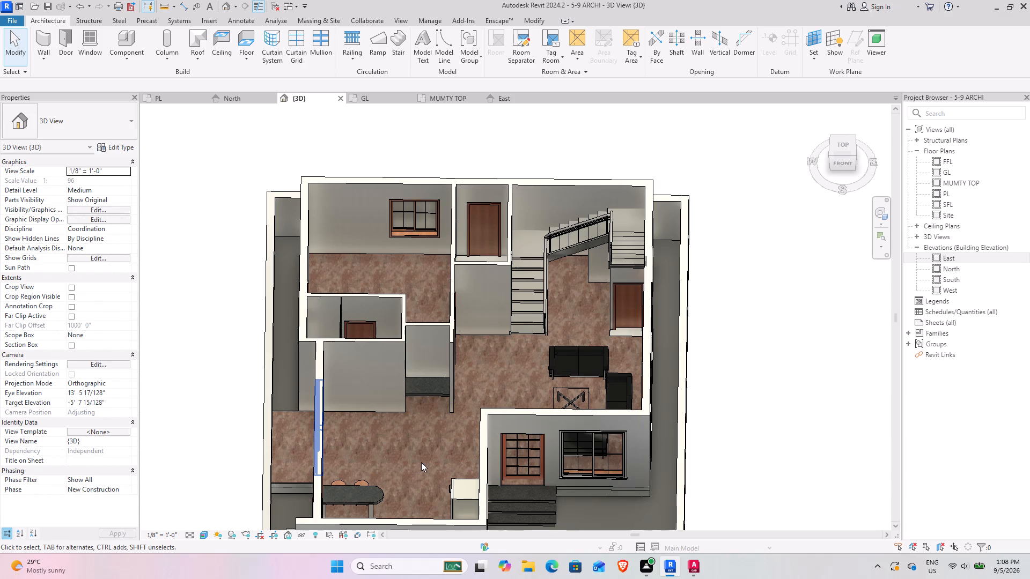
{"action": "middle_click_drag", "start_coordinate": [490, 435], "coordinate": [591, 450]}
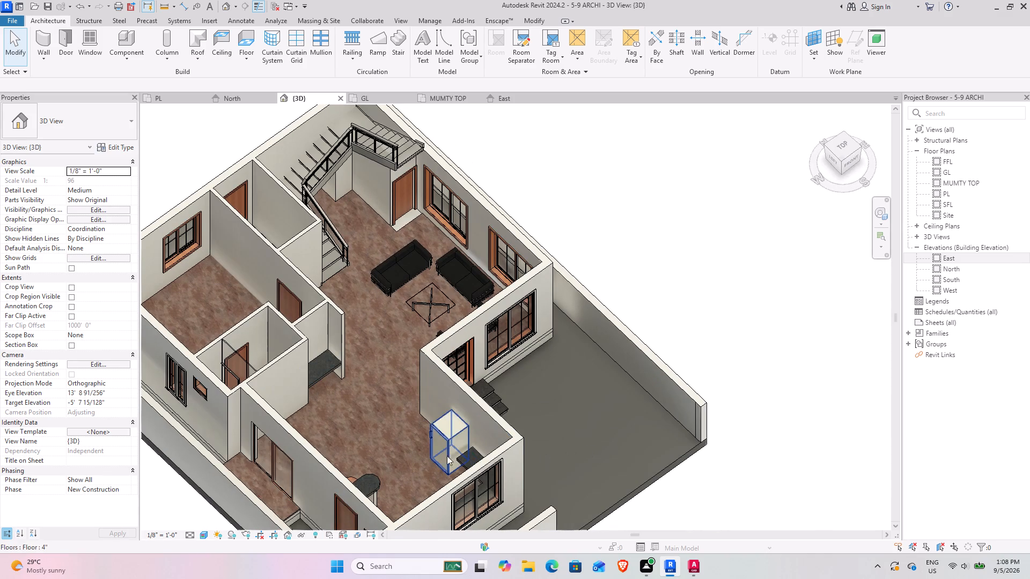
Return to the PL floor plan and examine the rectangular wash basin symbol beside the living area.
{"action": "scroll", "coordinate": [337, 418], "scroll_direction": "down", "scroll_amount": 4}
{"action": "middle_click_drag", "start_coordinate": [421, 421], "coordinate": [354, 421], "text": "shift"}
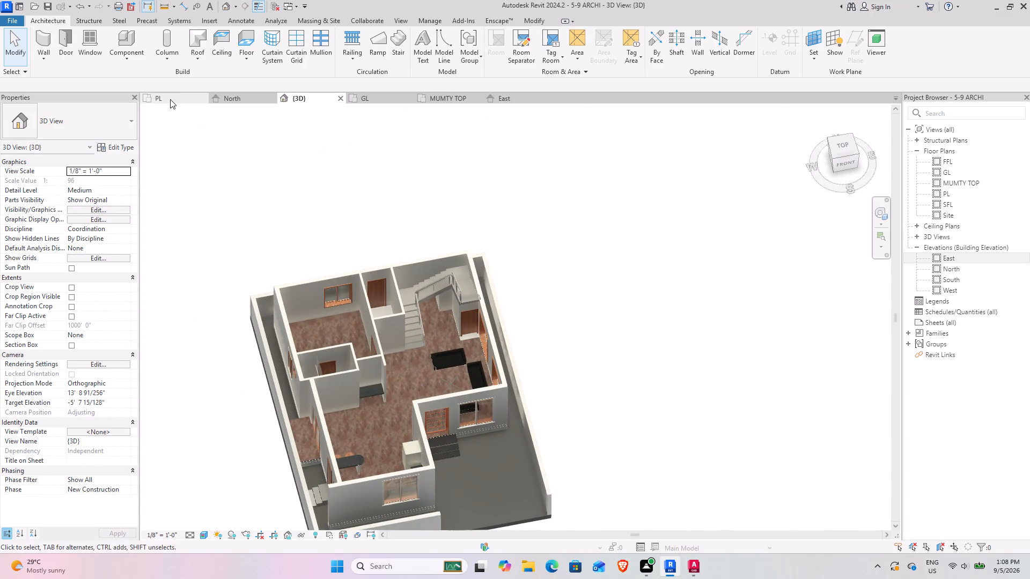
{"action": "left_click", "coordinate": [170, 99]}
{"action": "scroll", "coordinate": [342, 350], "scroll_direction": "down", "scroll_amount": 4}
{"action": "middle_click_drag", "start_coordinate": [223, 310], "coordinate": [299, 310]}
{"action": "scroll", "coordinate": [285, 311], "scroll_direction": "up", "scroll_amount": 3}
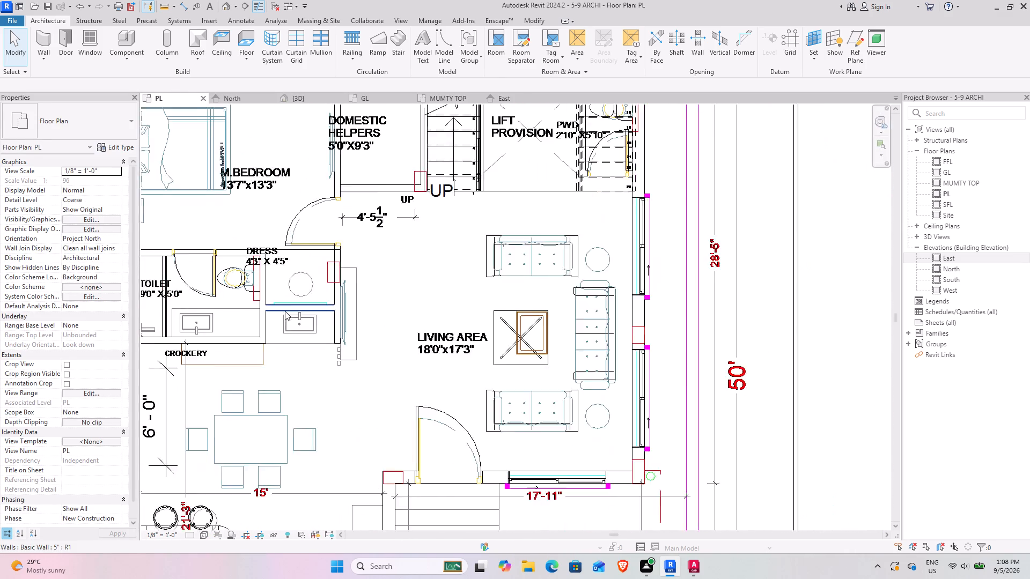
{"action": "scroll", "coordinate": [285, 311], "scroll_direction": "up", "scroll_amount": 9}
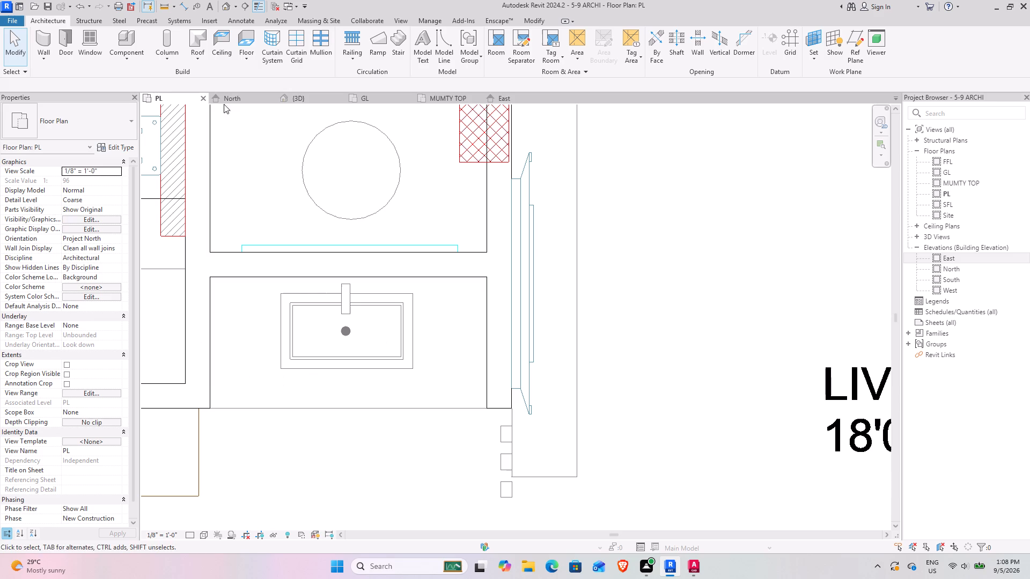
Browse the US family library for a component to load, down to the Sinks folder under Plumbing, Architectural, Fixtures.
{"action": "left_click", "coordinate": [127, 39]}
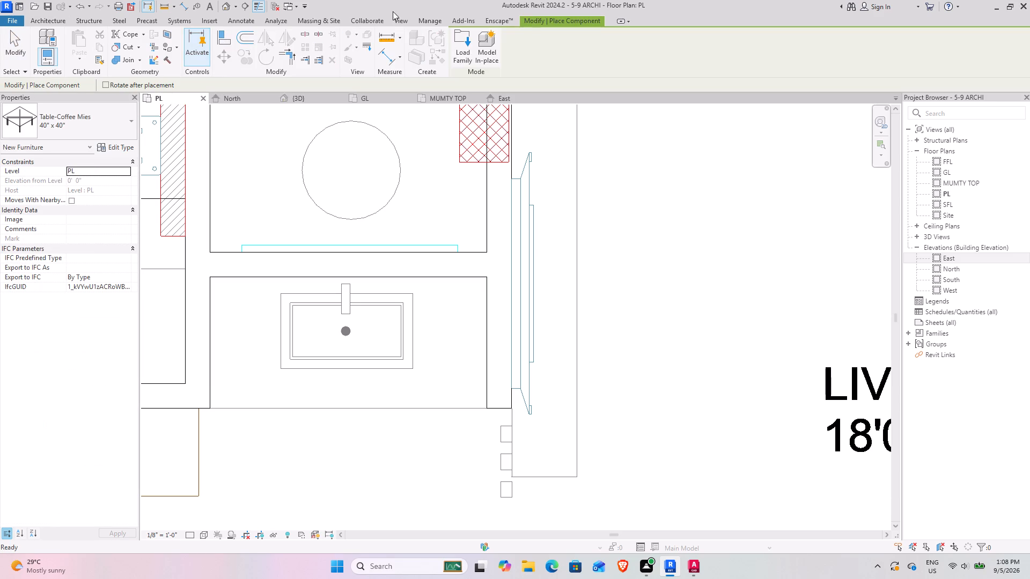
{"action": "left_click", "coordinate": [459, 57]}
{"action": "scroll", "coordinate": [448, 111], "scroll_direction": "up", "scroll_amount": 1}
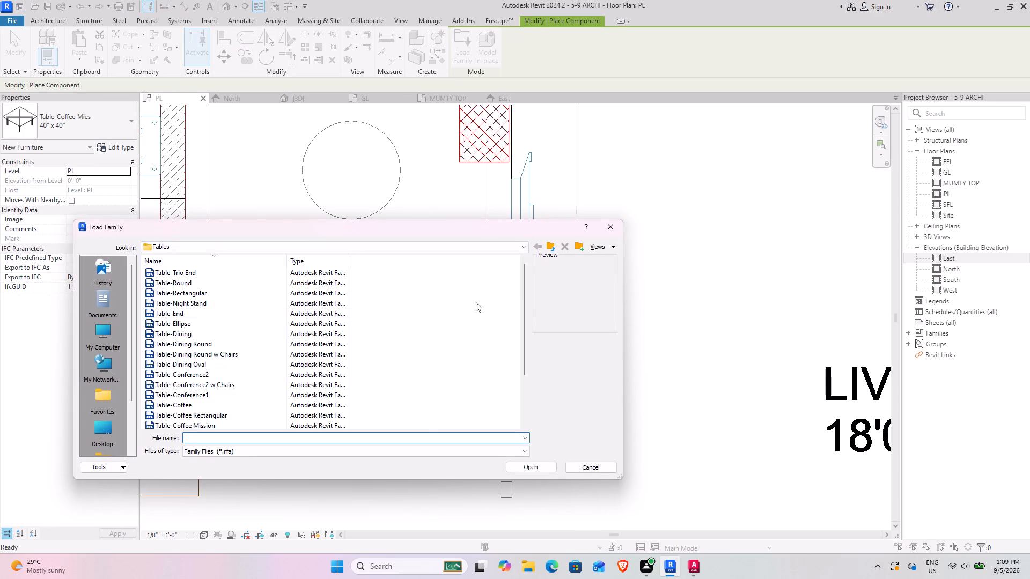
{"action": "left_click", "coordinate": [550, 242]}
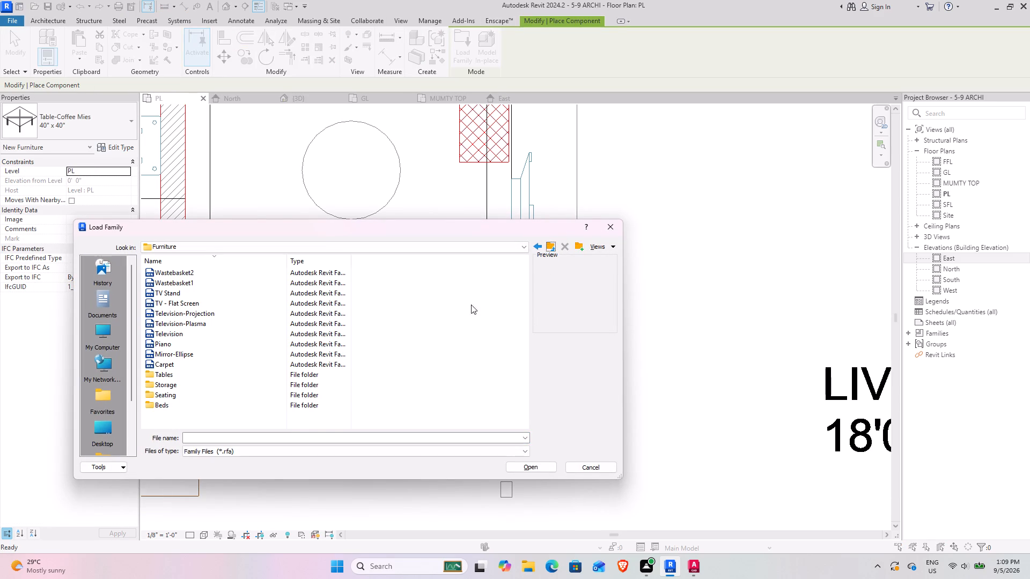
{"action": "left_click", "coordinate": [555, 247]}
{"action": "scroll", "coordinate": [194, 370], "scroll_direction": "down", "scroll_amount": 1}
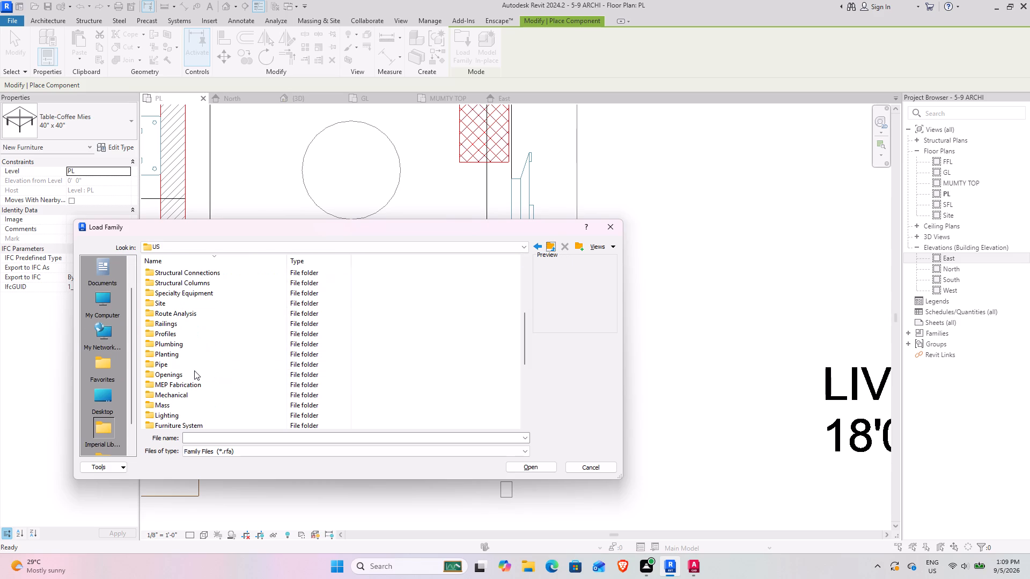
{"action": "scroll", "coordinate": [194, 370], "scroll_direction": "down", "scroll_amount": 4}
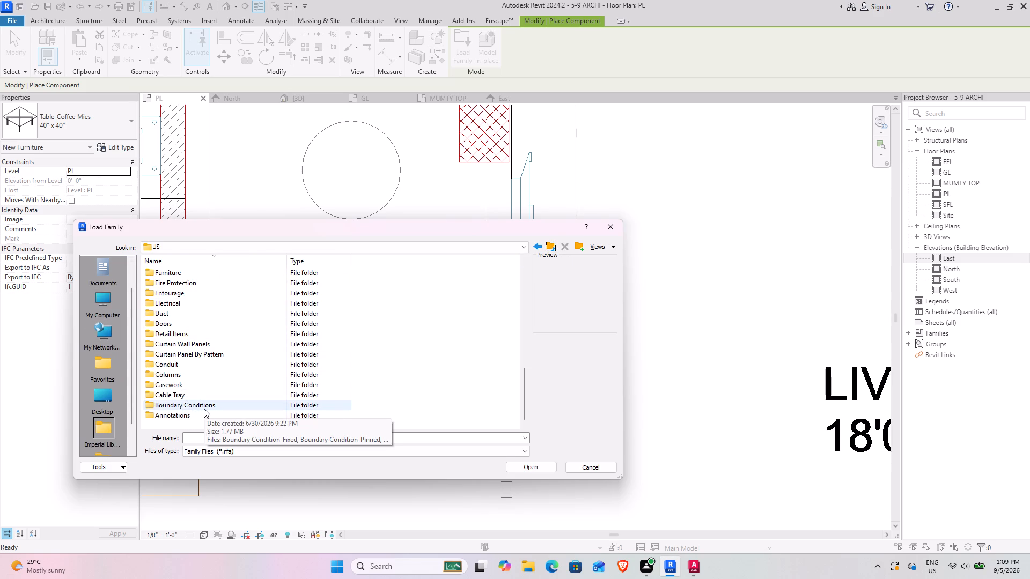
{"action": "left_click_drag", "start_coordinate": [522, 397], "coordinate": [522, 376]}
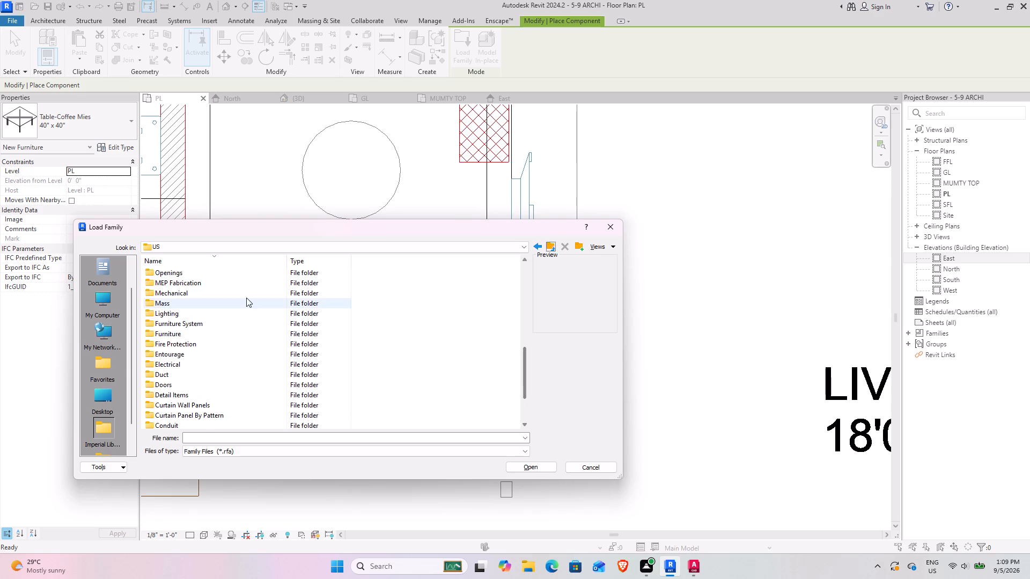
{"action": "scroll", "coordinate": [185, 295], "scroll_direction": "up", "scroll_amount": 1}
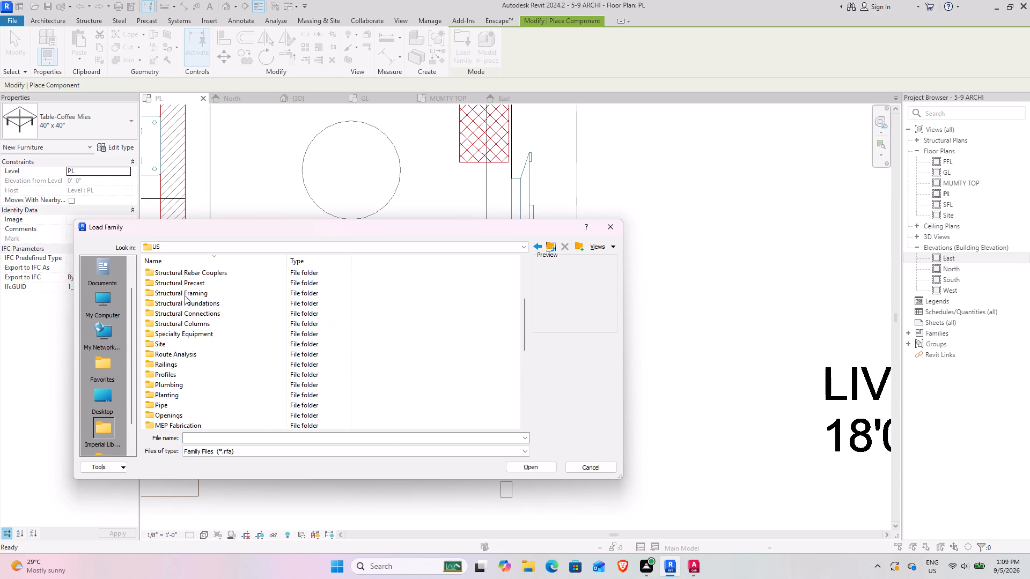
{"action": "scroll", "coordinate": [161, 374], "scroll_direction": "up", "scroll_amount": 3}
{"action": "scroll", "coordinate": [206, 392], "scroll_direction": "down", "scroll_amount": 1}
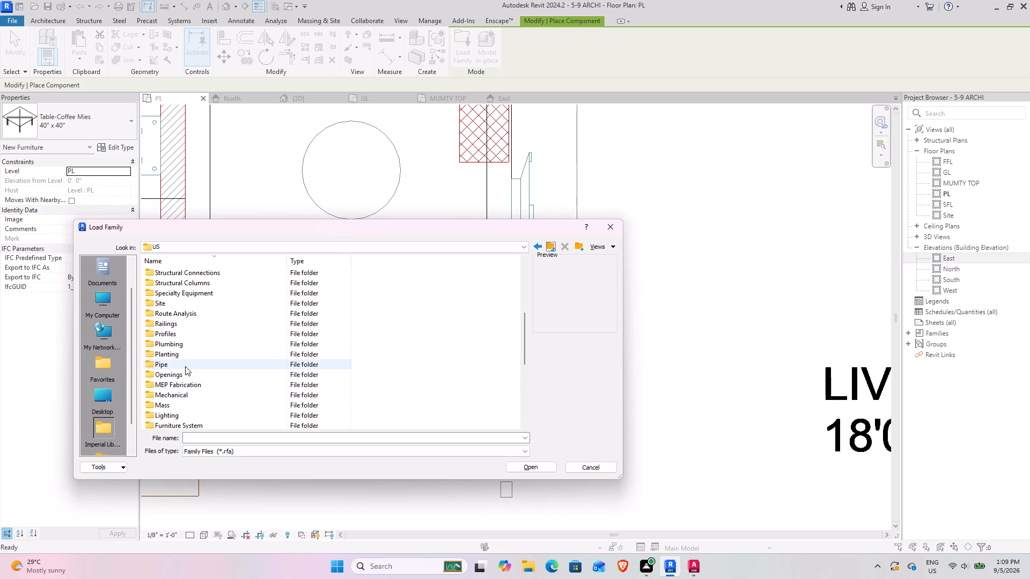
{"action": "double_click", "coordinate": [187, 341]}
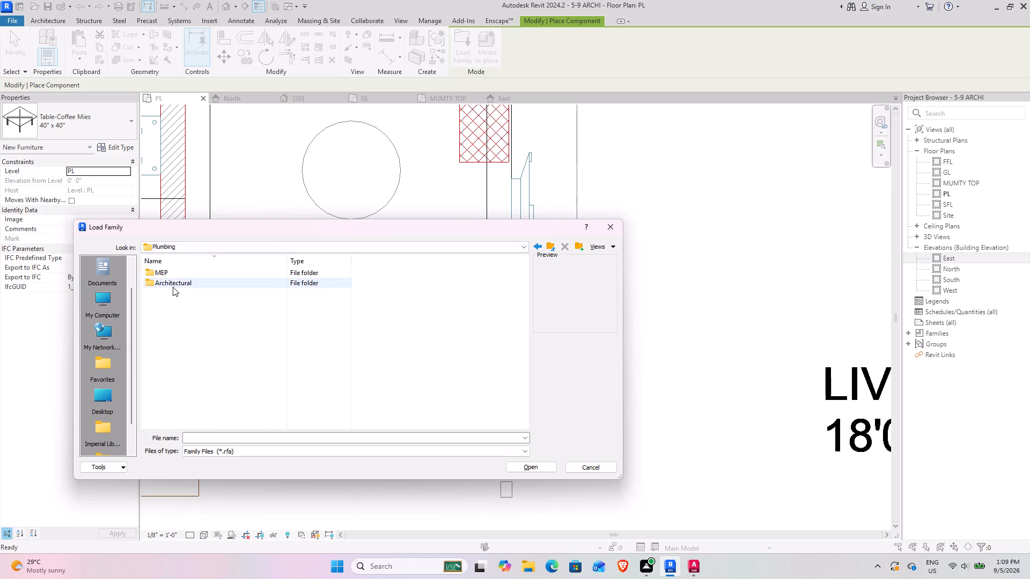
{"action": "double_click", "coordinate": [173, 287]}
{"action": "double_click", "coordinate": [176, 280]}
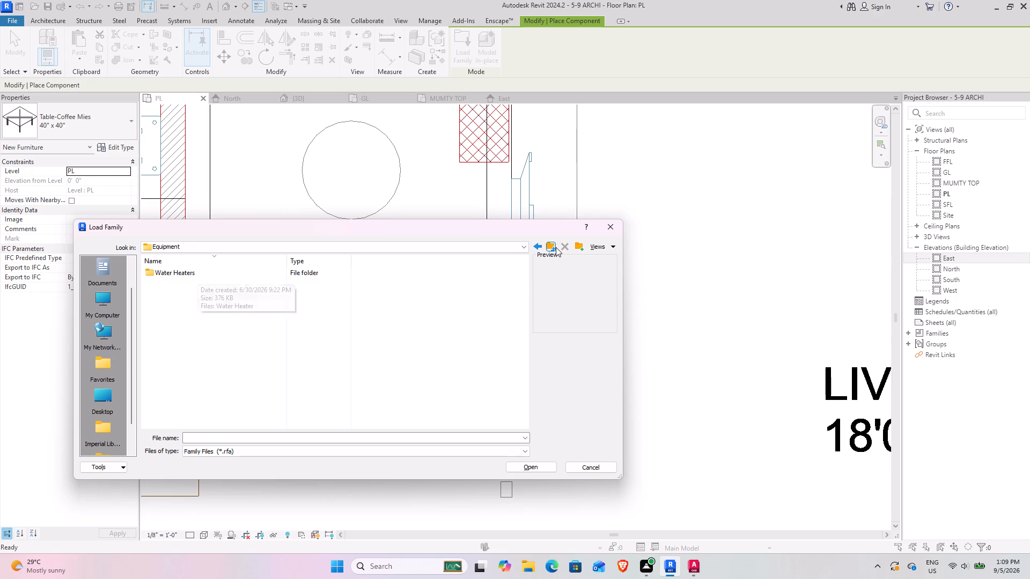
{"action": "left_click", "coordinate": [556, 247]}
{"action": "double_click", "coordinate": [199, 273]}
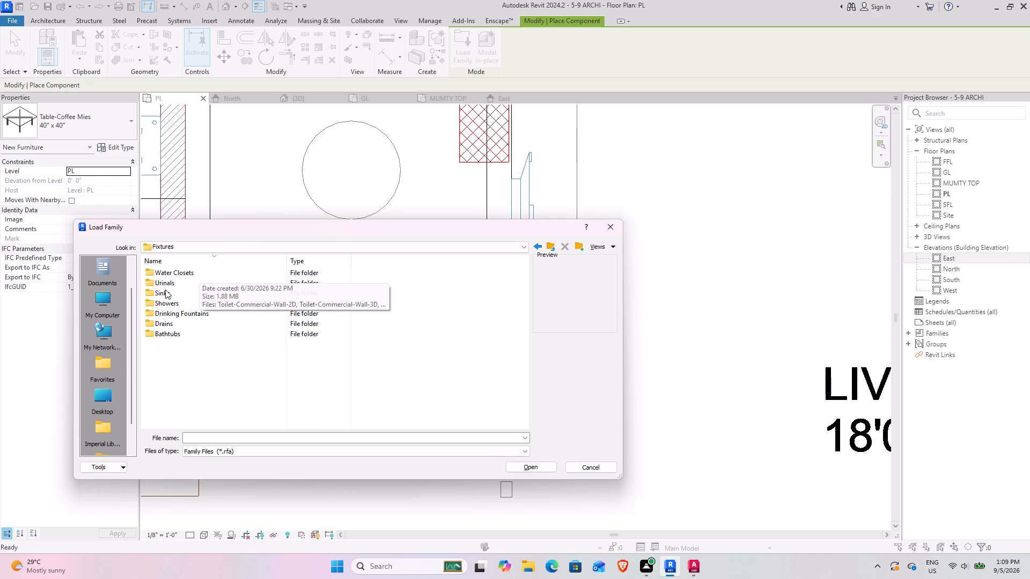
{"action": "left_click", "coordinate": [170, 293]}
{"action": "left_click", "coordinate": [170, 293]}
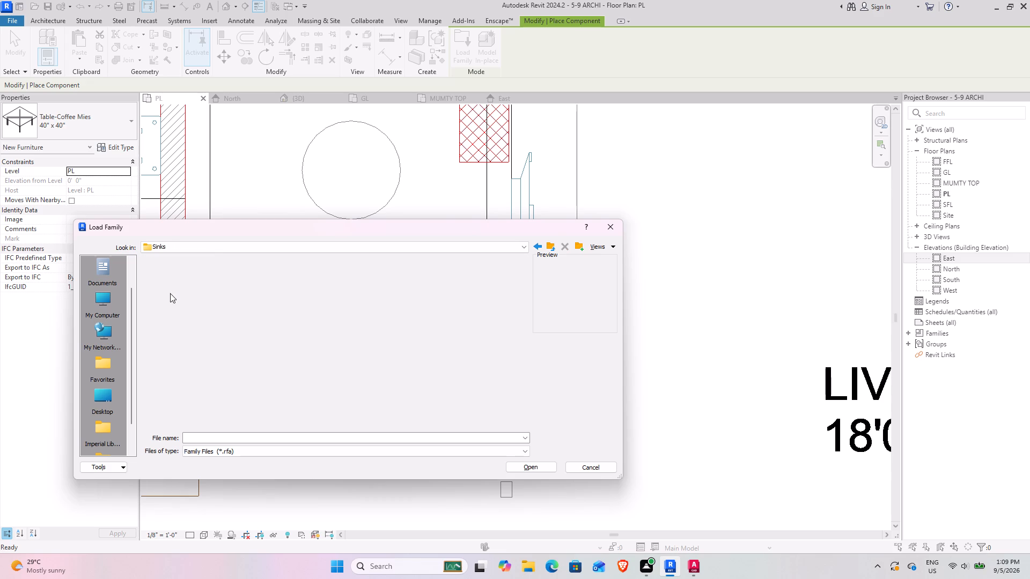
Look through the Sinks families by large previews, comparing them with the plan's basin symbol, and close the library without loading any.
{"action": "scroll", "coordinate": [187, 290], "scroll_direction": "up", "scroll_amount": 14, "text": "ctrl"}
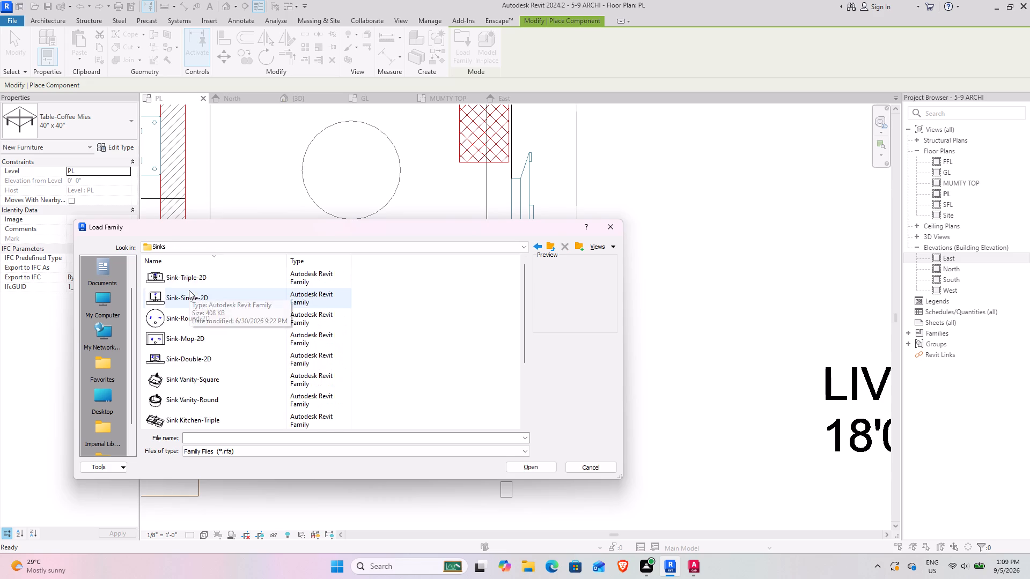
{"action": "scroll", "coordinate": [189, 290], "scroll_direction": "up", "scroll_amount": 7, "text": "ctrl"}
{"action": "scroll", "coordinate": [189, 290], "scroll_direction": "down", "scroll_amount": 1}
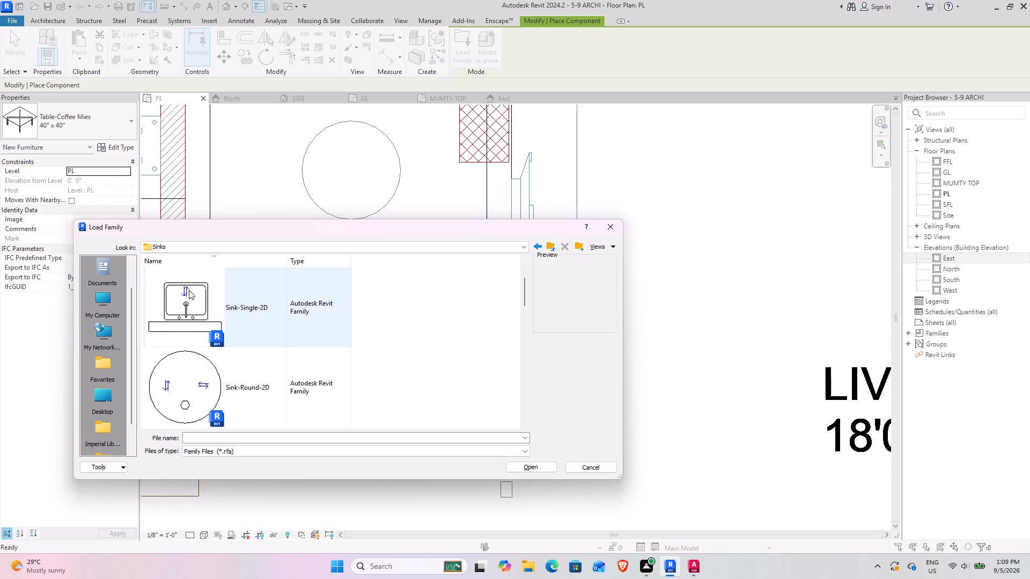
{"action": "scroll", "coordinate": [189, 290], "scroll_direction": "down", "scroll_amount": 1}
{"action": "left_click_drag", "start_coordinate": [335, 232], "coordinate": [360, 335]}
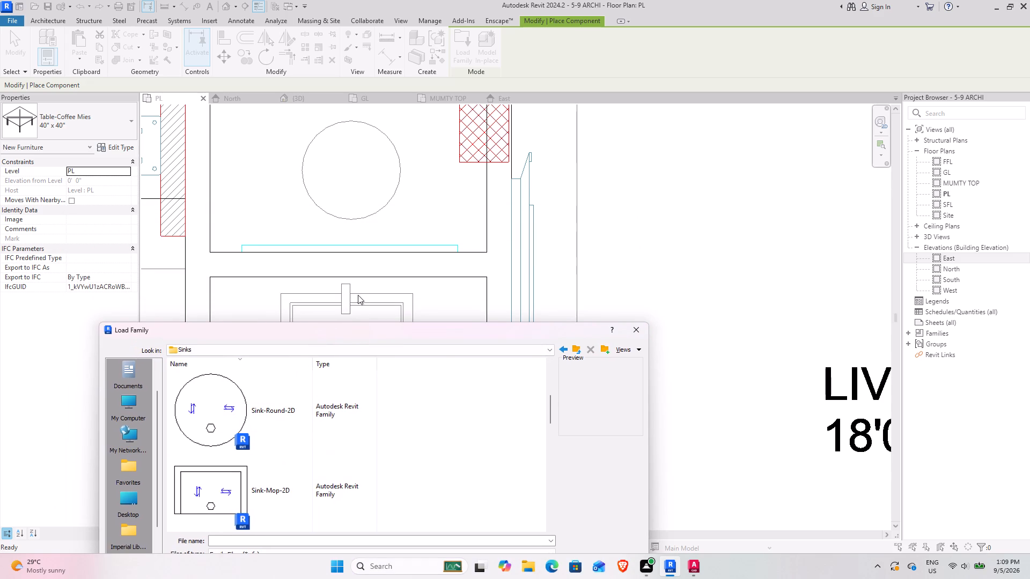
{"action": "left_click_drag", "start_coordinate": [308, 333], "coordinate": [305, 266]}
{"action": "scroll", "coordinate": [264, 389], "scroll_direction": "down", "scroll_amount": 2}
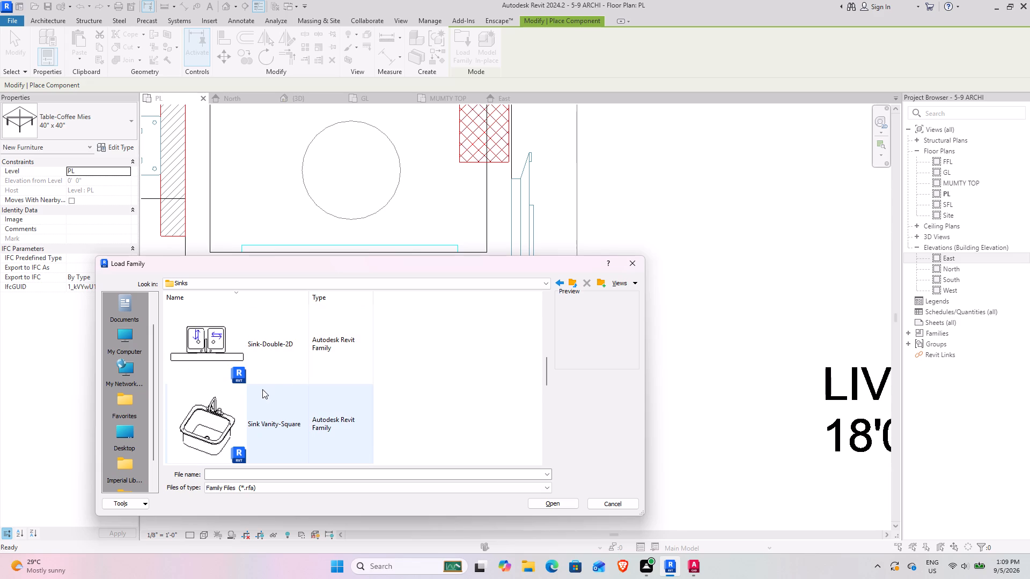
{"action": "scroll", "coordinate": [253, 370], "scroll_direction": "down", "scroll_amount": 9}
{"action": "scroll", "coordinate": [253, 372], "scroll_direction": "up", "scroll_amount": 2}
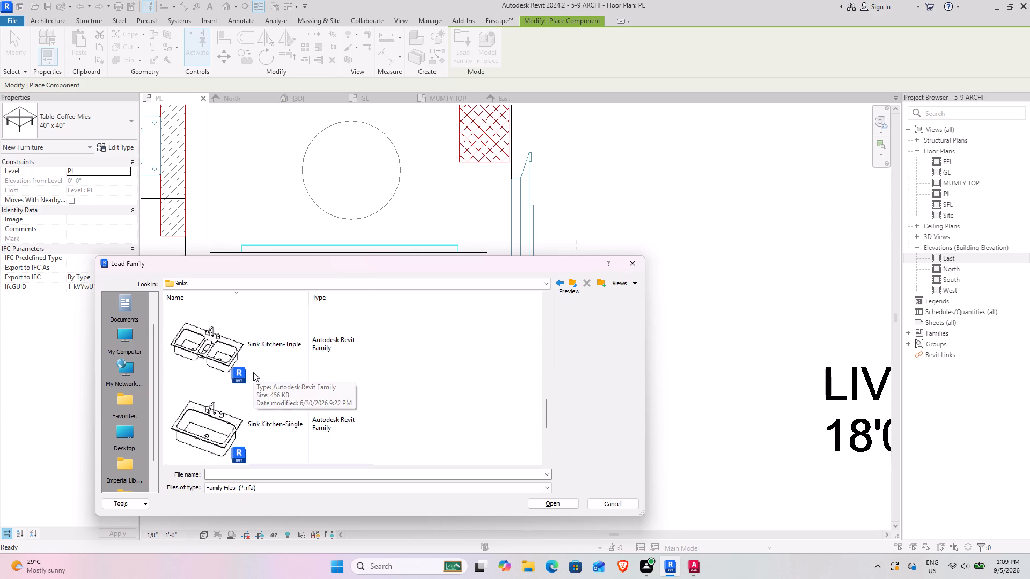
{"action": "scroll", "coordinate": [253, 372], "scroll_direction": "up", "scroll_amount": 12}
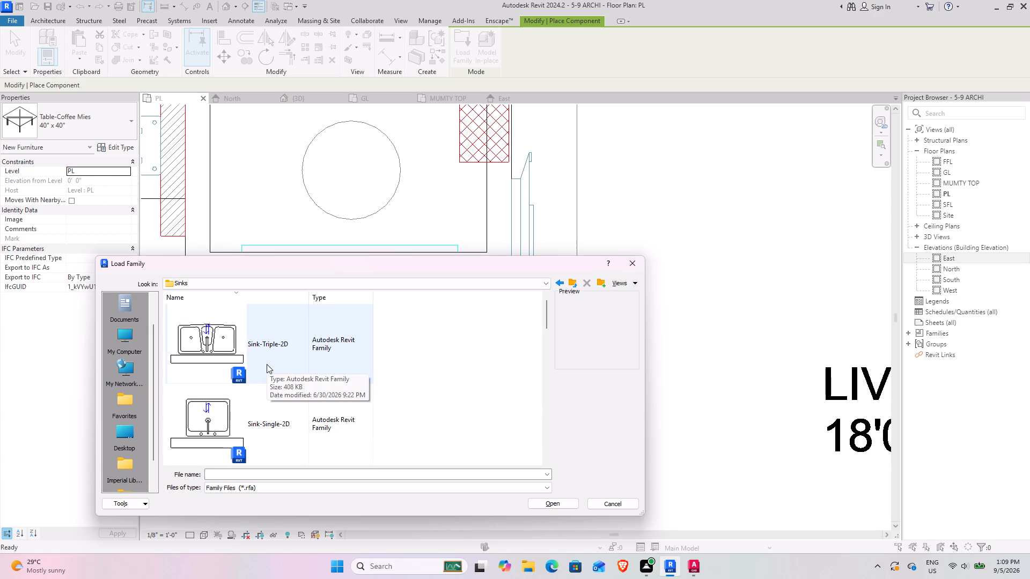
{"action": "scroll", "coordinate": [270, 421], "scroll_direction": "down", "scroll_amount": 2}
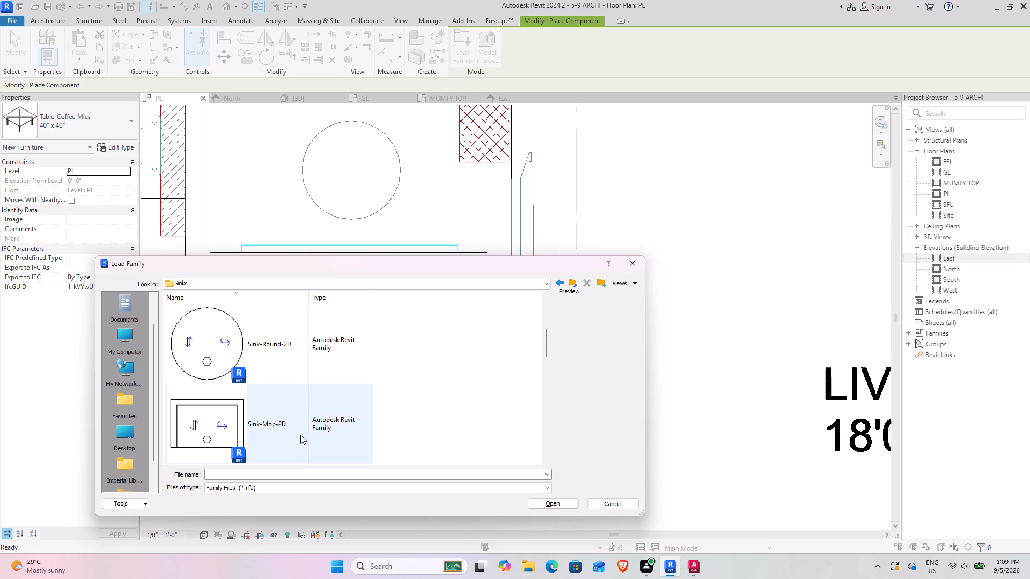
{"action": "scroll", "coordinate": [313, 411], "scroll_direction": "down", "scroll_amount": 2}
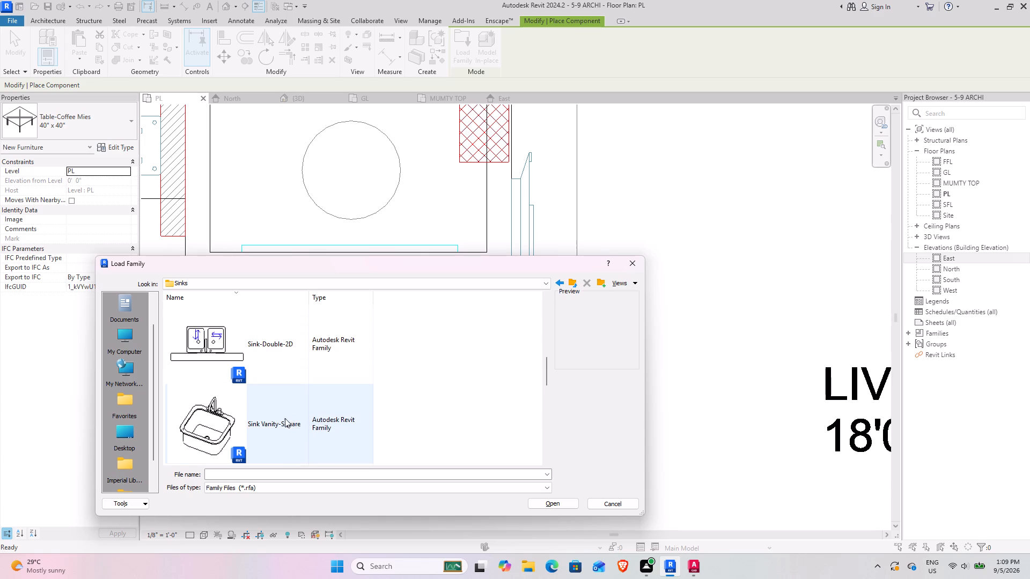
{"action": "left_click", "coordinate": [264, 420]}
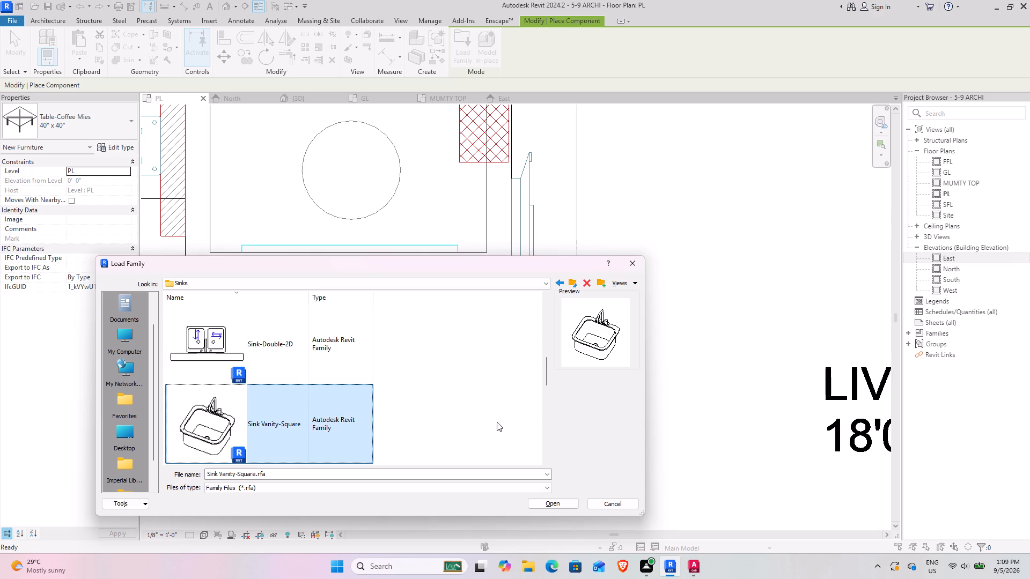
{"action": "scroll", "coordinate": [252, 320], "scroll_direction": "down", "scroll_amount": 2}
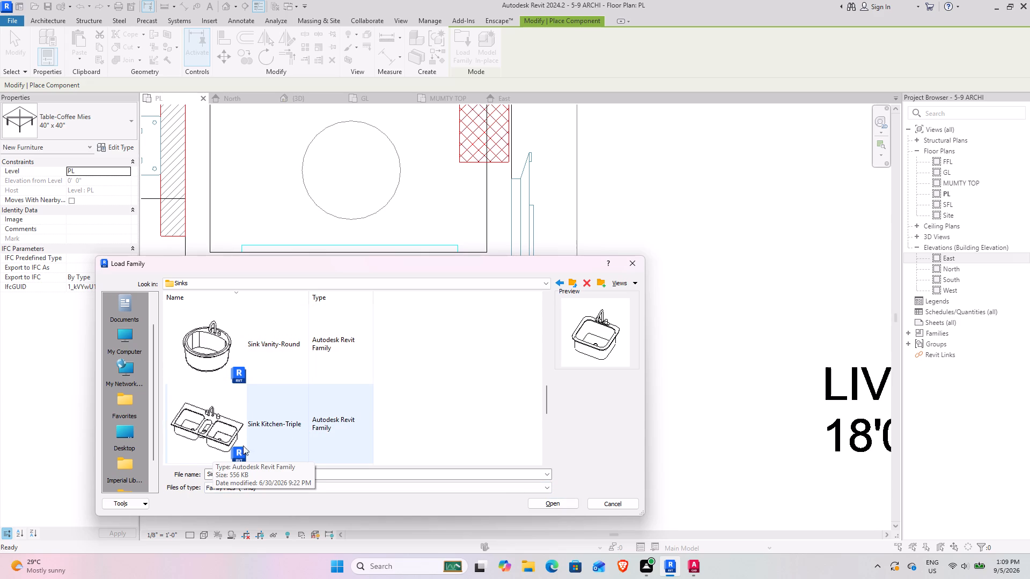
{"action": "scroll", "coordinate": [255, 365], "scroll_direction": "down", "scroll_amount": 3}
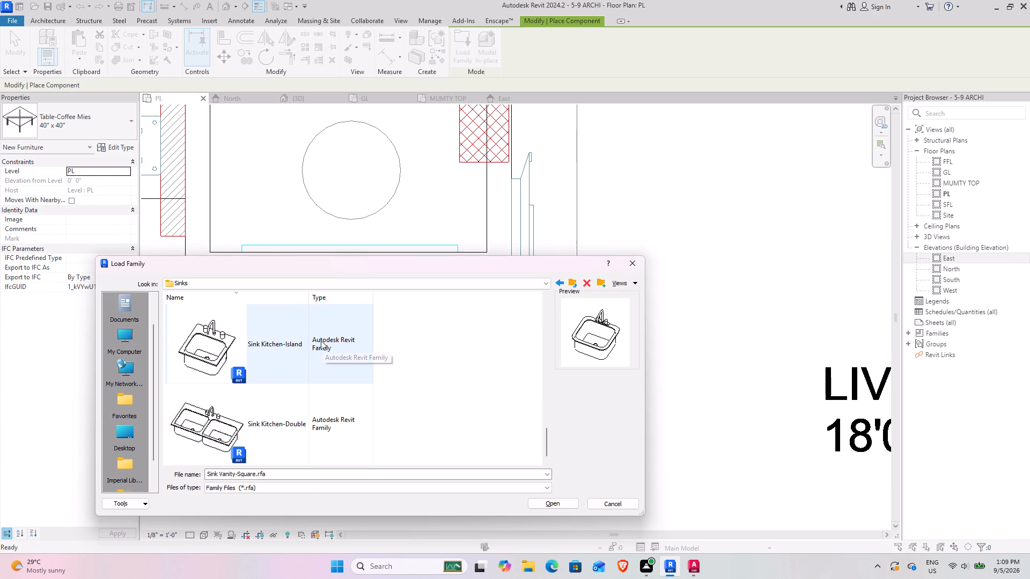
{"action": "scroll", "coordinate": [258, 349], "scroll_direction": "down", "scroll_amount": 7}
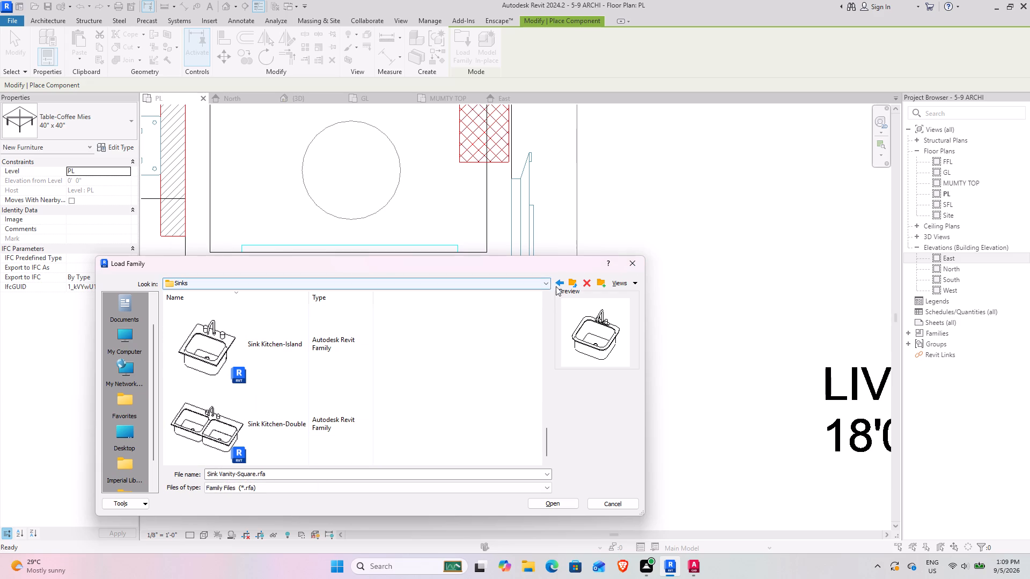
{"action": "left_click_drag", "start_coordinate": [391, 268], "coordinate": [506, 358]}
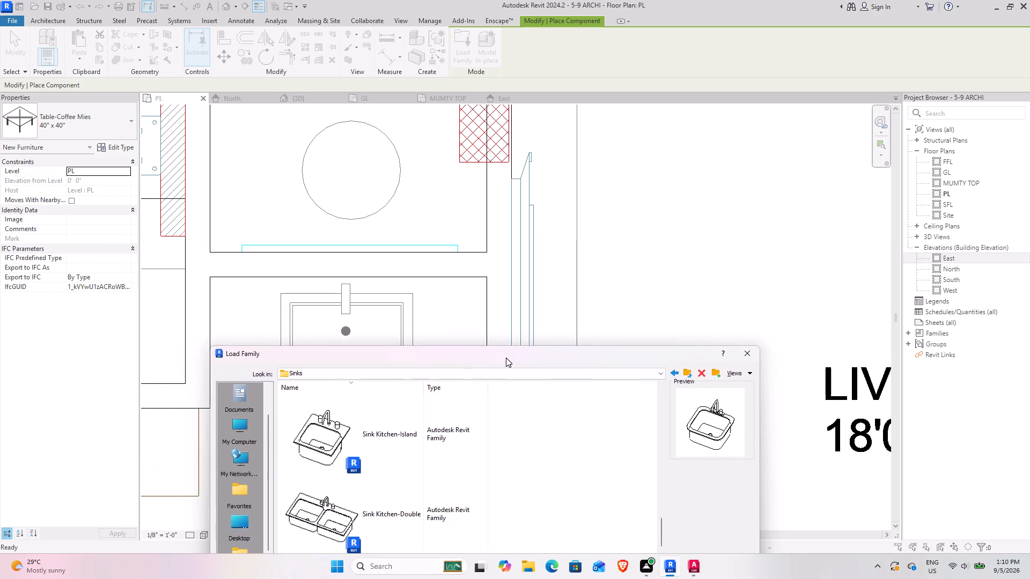
{"action": "left_click_drag", "start_coordinate": [506, 358], "coordinate": [685, 152]}
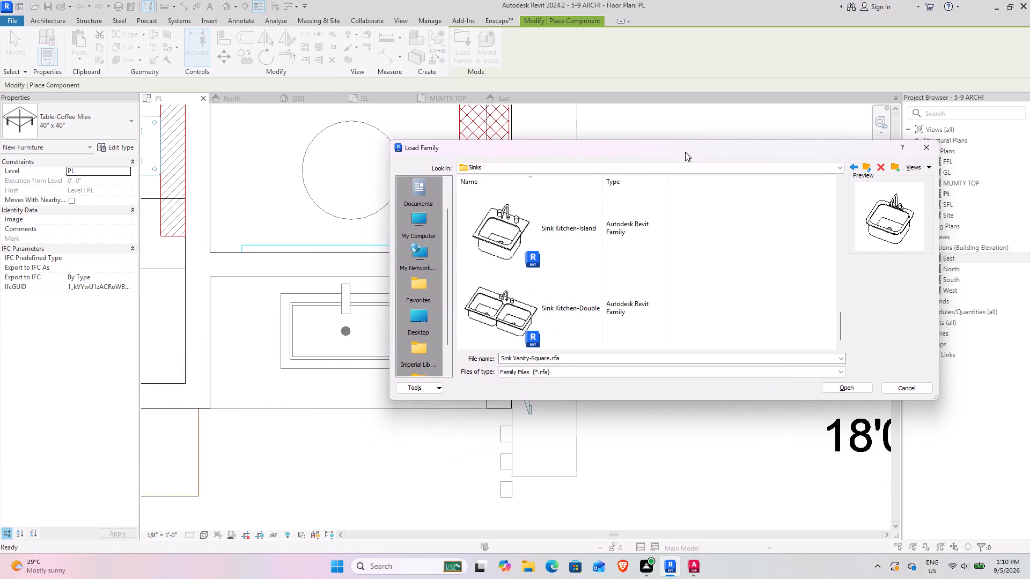
{"action": "left_click_drag", "start_coordinate": [685, 152], "coordinate": [488, 183]}
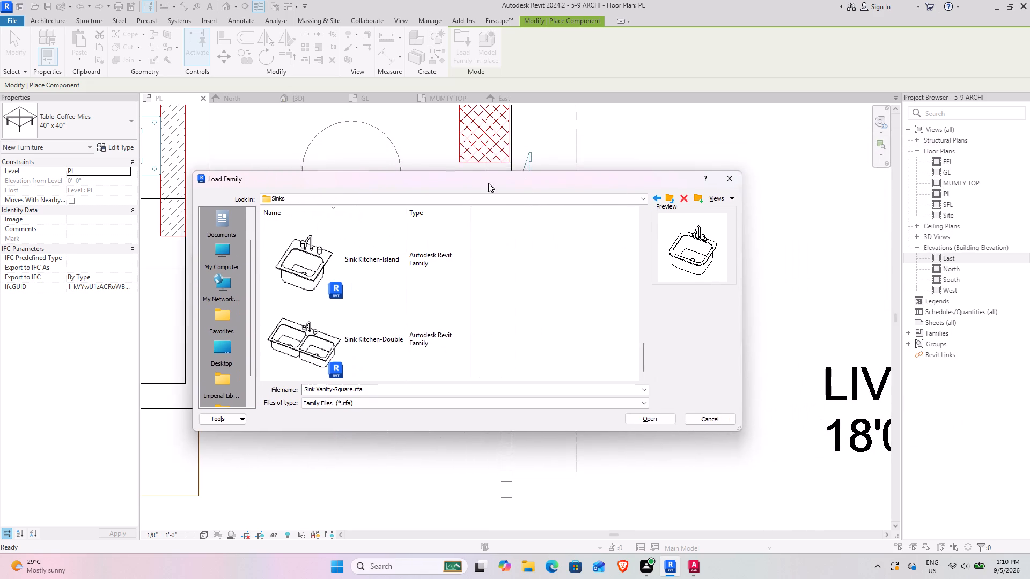
{"action": "left_click_drag", "start_coordinate": [488, 183], "coordinate": [453, 189]}
{"action": "left_click", "coordinate": [701, 188]}
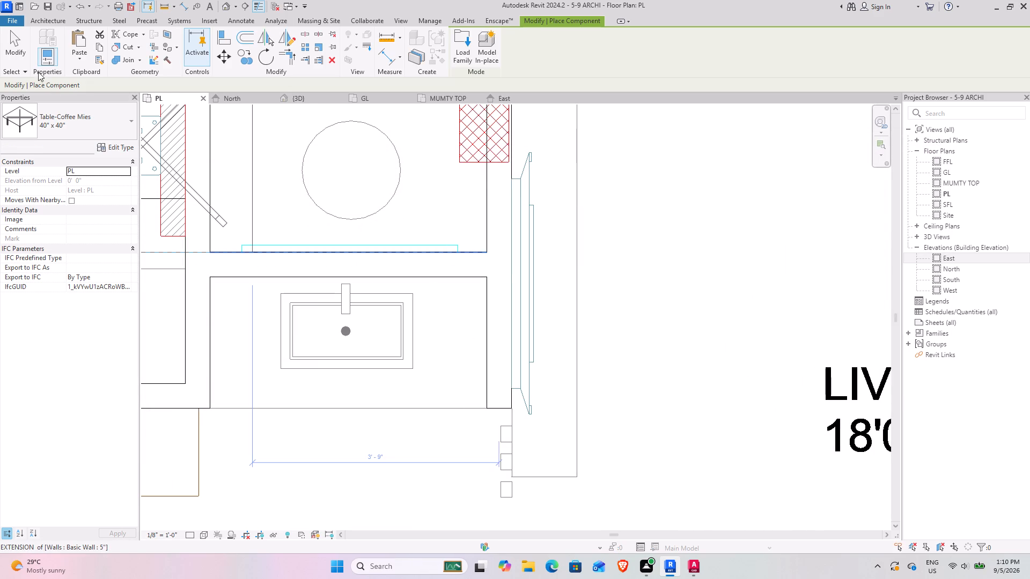
Browse the downloaded family library in Documents, SHUBHAM CITY, for a folder holding wash basin families.
{"action": "left_click", "coordinate": [457, 59]}
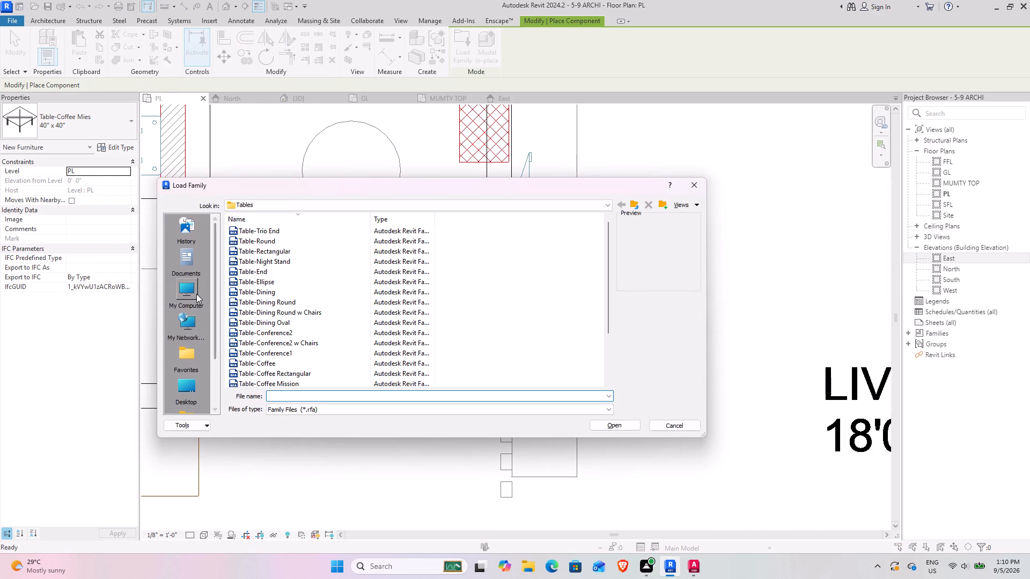
{"action": "left_click", "coordinate": [186, 263]}
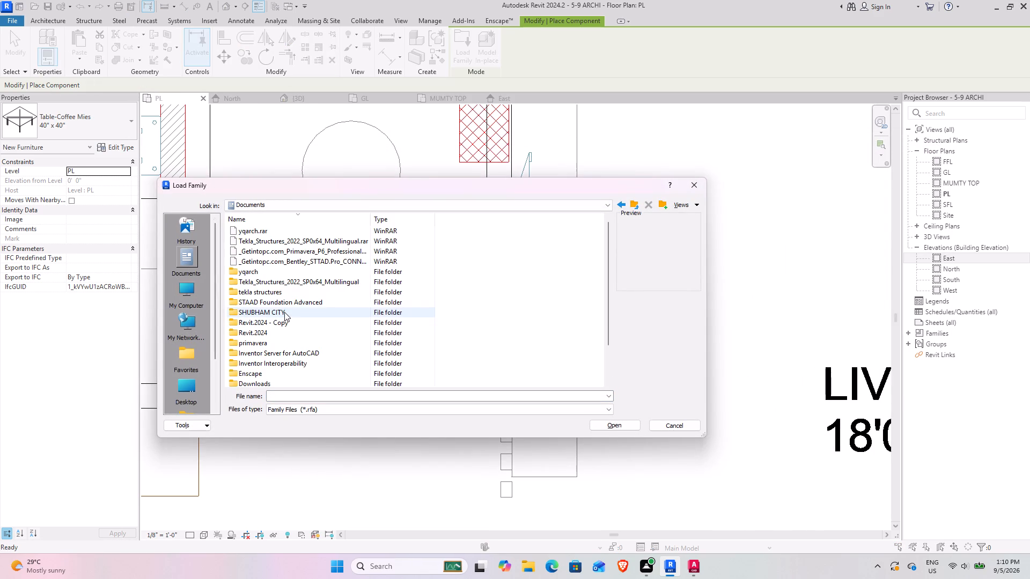
{"action": "double_click", "coordinate": [284, 312]}
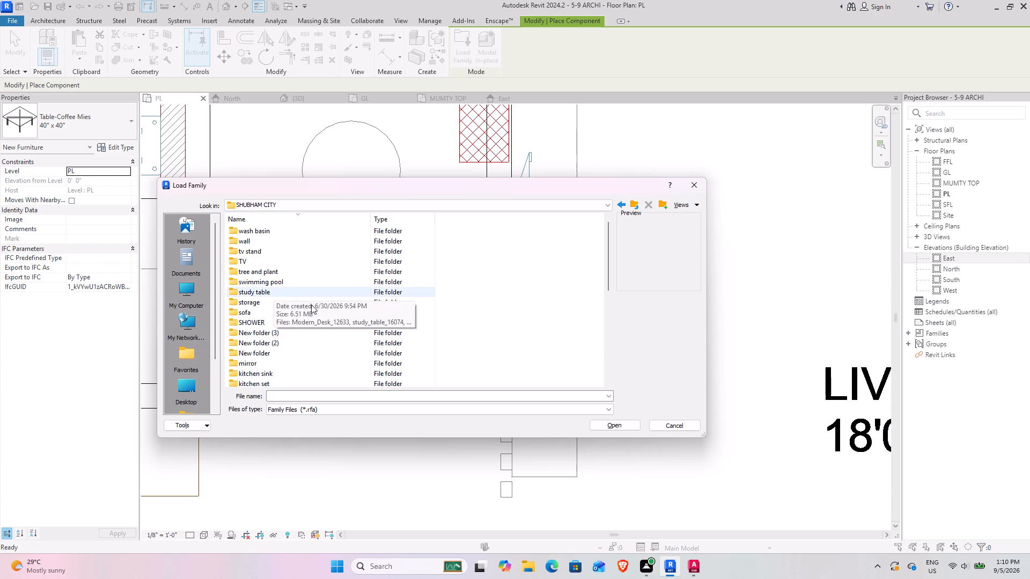
{"action": "scroll", "coordinate": [310, 305], "scroll_direction": "down", "scroll_amount": 1}
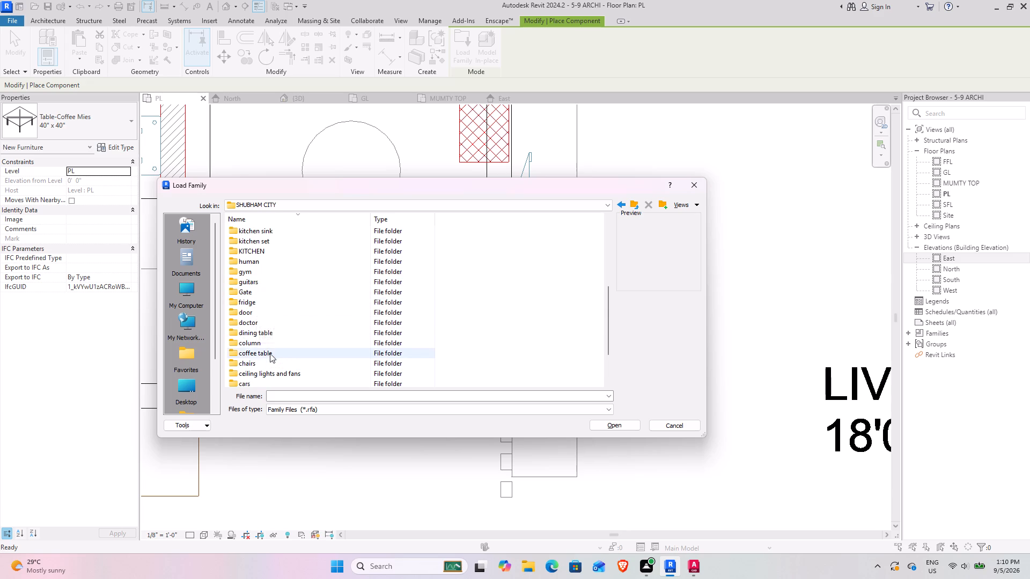
{"action": "scroll", "coordinate": [270, 353], "scroll_direction": "down", "scroll_amount": 2}
{"action": "scroll", "coordinate": [293, 292], "scroll_direction": "up", "scroll_amount": 4}
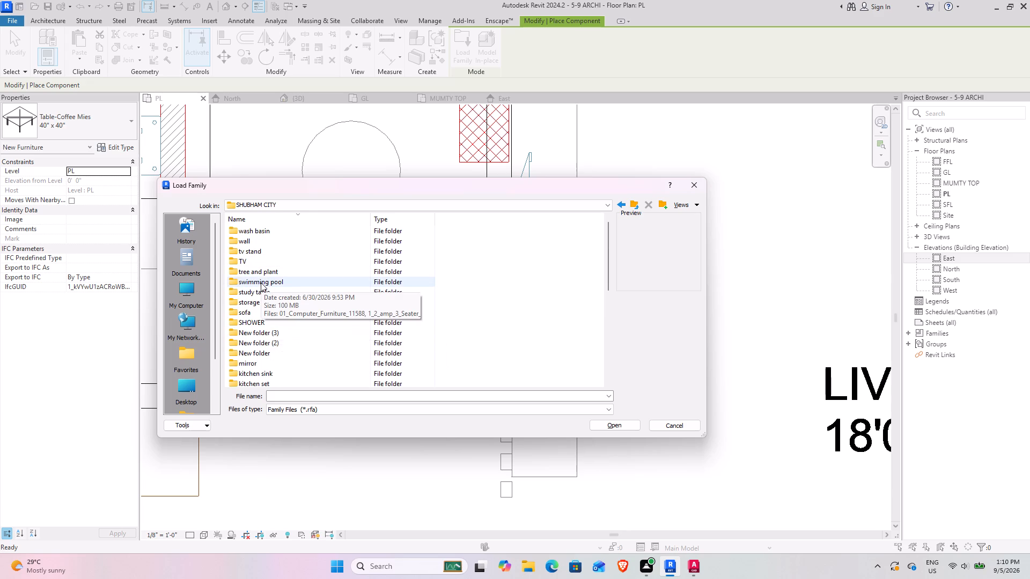
{"action": "scroll", "coordinate": [298, 310], "scroll_direction": "down", "scroll_amount": 1}
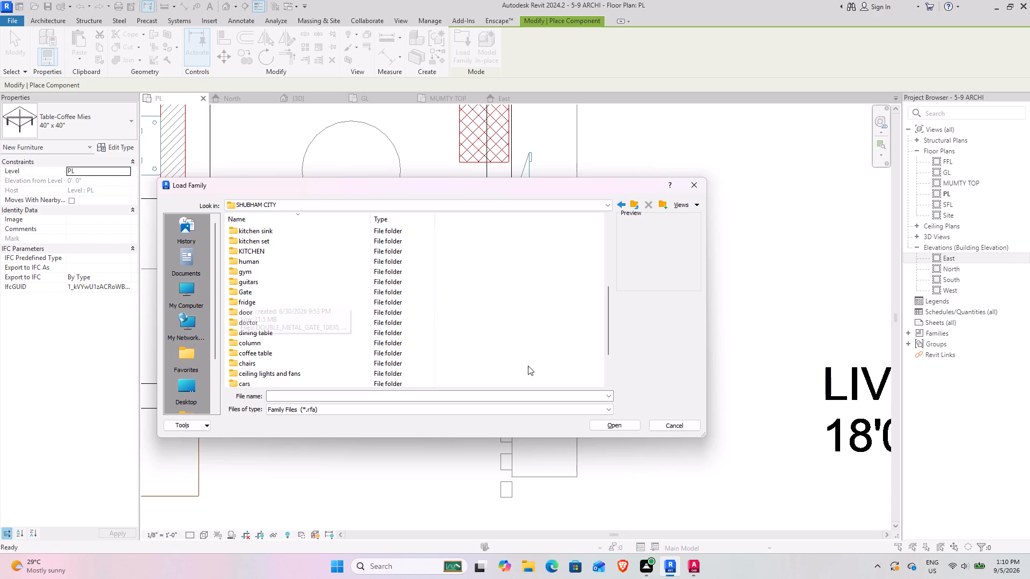
{"action": "left_click_drag", "start_coordinate": [607, 332], "coordinate": [601, 359]}
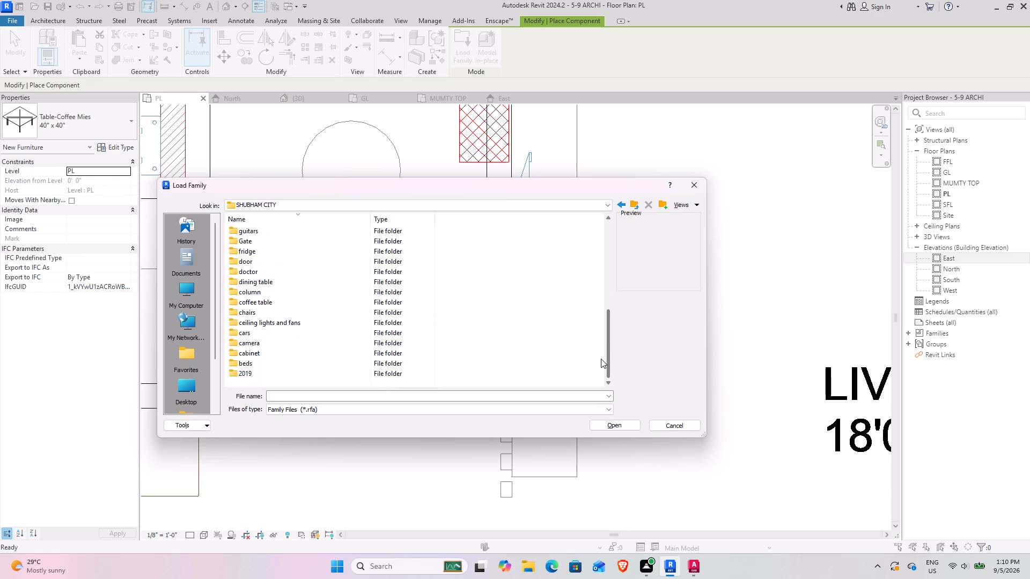
{"action": "left_click_drag", "start_coordinate": [601, 359], "coordinate": [591, 351]}
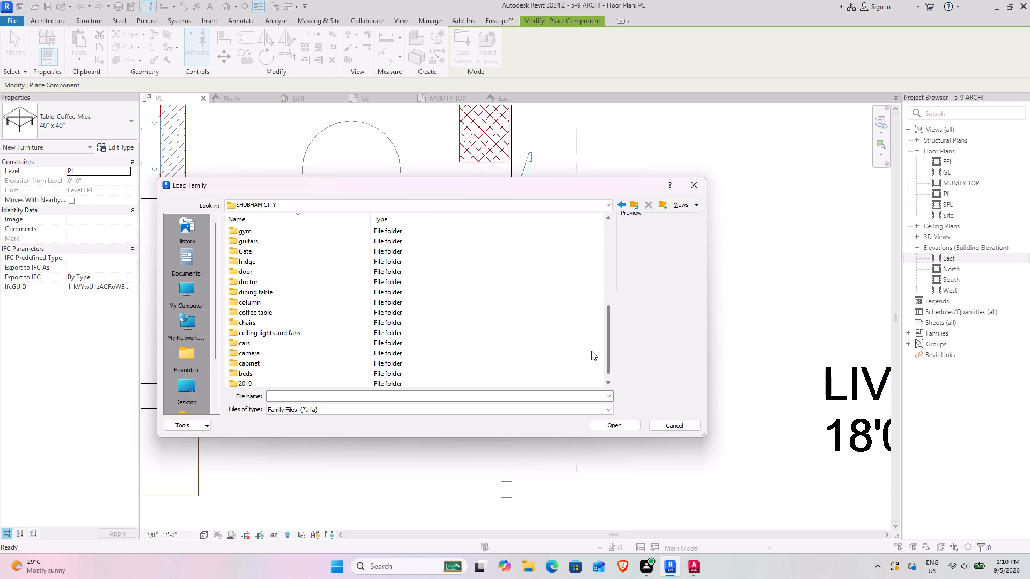
{"action": "left_click_drag", "start_coordinate": [591, 351], "coordinate": [588, 277]}
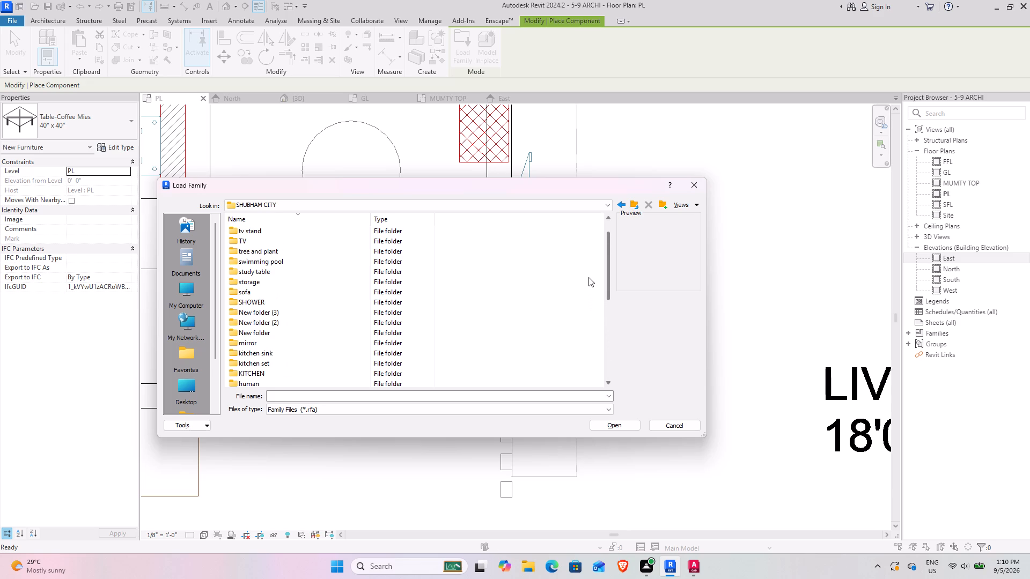
{"action": "left_click_drag", "start_coordinate": [588, 277], "coordinate": [590, 235]}
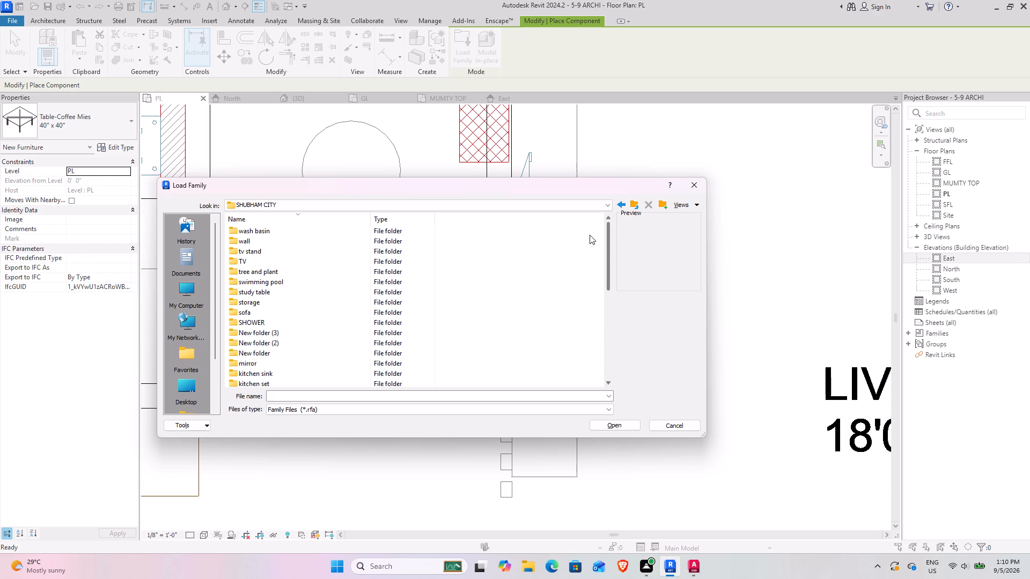
{"action": "left_click_drag", "start_coordinate": [590, 235], "coordinate": [590, 228]}
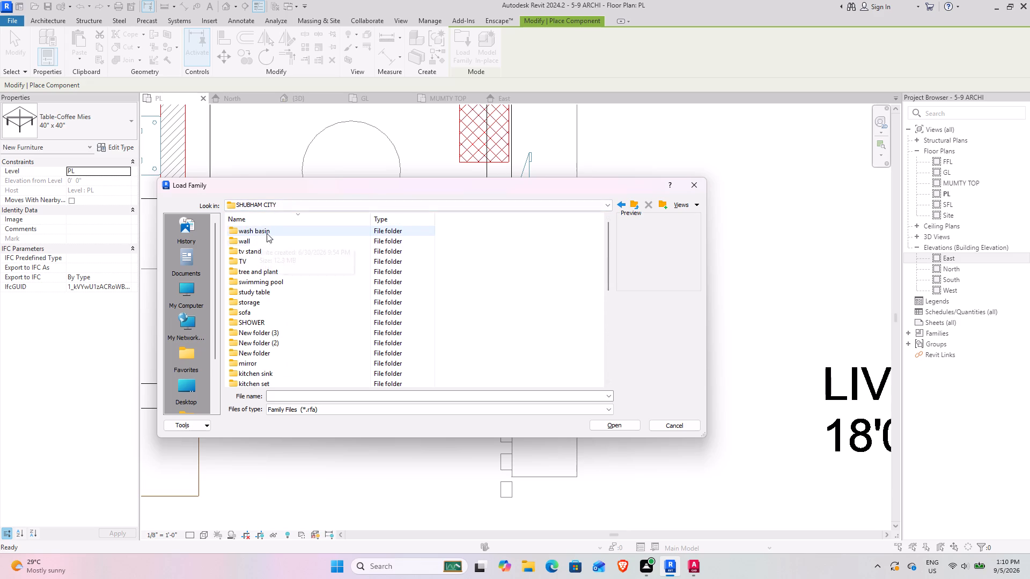
Look through the wash basin folder's families by large previews for one matching the plan's basin symbol.
{"action": "double_click", "coordinate": [270, 231]}
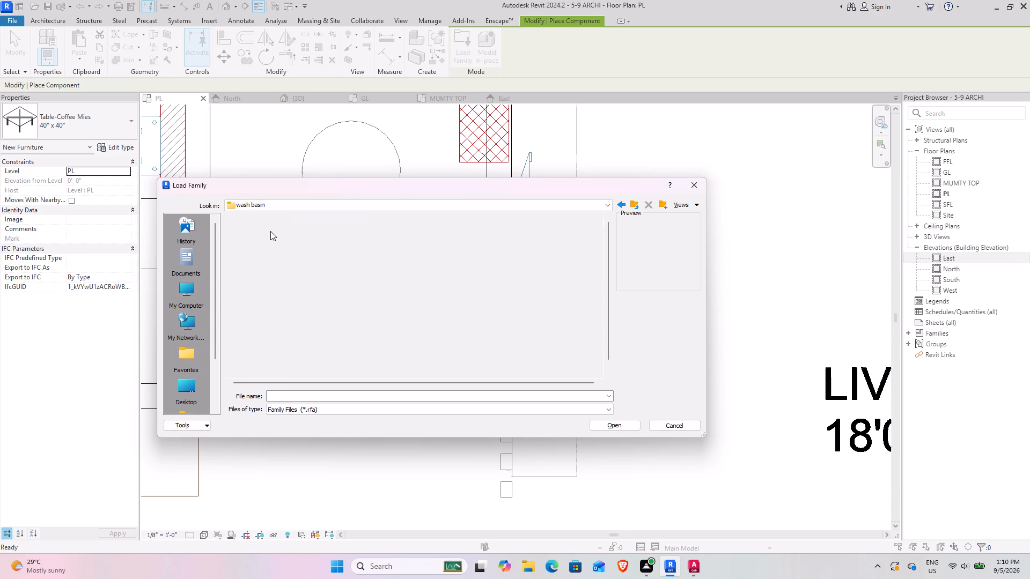
{"action": "scroll", "coordinate": [270, 231], "scroll_direction": "up", "scroll_amount": 13, "text": "ctrl"}
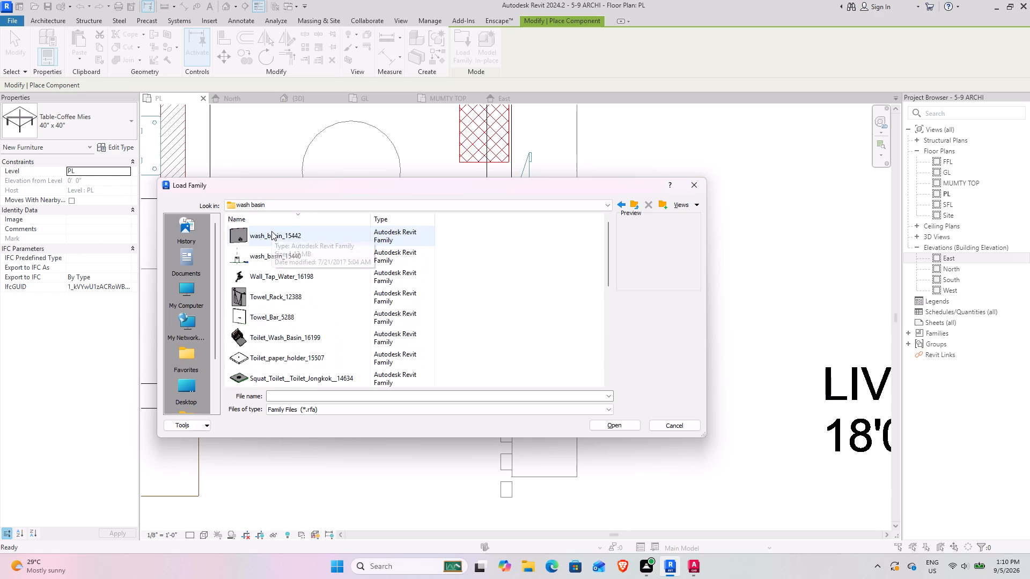
{"action": "scroll", "coordinate": [271, 231], "scroll_direction": "up", "scroll_amount": 4, "text": "ctrl"}
{"action": "scroll", "coordinate": [271, 231], "scroll_direction": "down", "scroll_amount": 3}
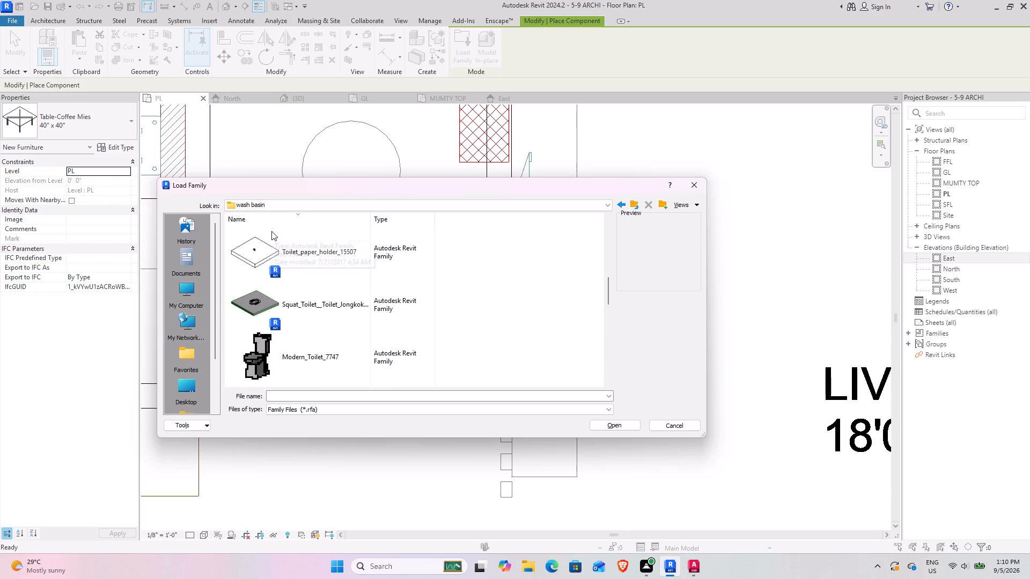
{"action": "scroll", "coordinate": [271, 231], "scroll_direction": "down", "scroll_amount": 1}
{"action": "scroll", "coordinate": [271, 231], "scroll_direction": "up", "scroll_amount": 1}
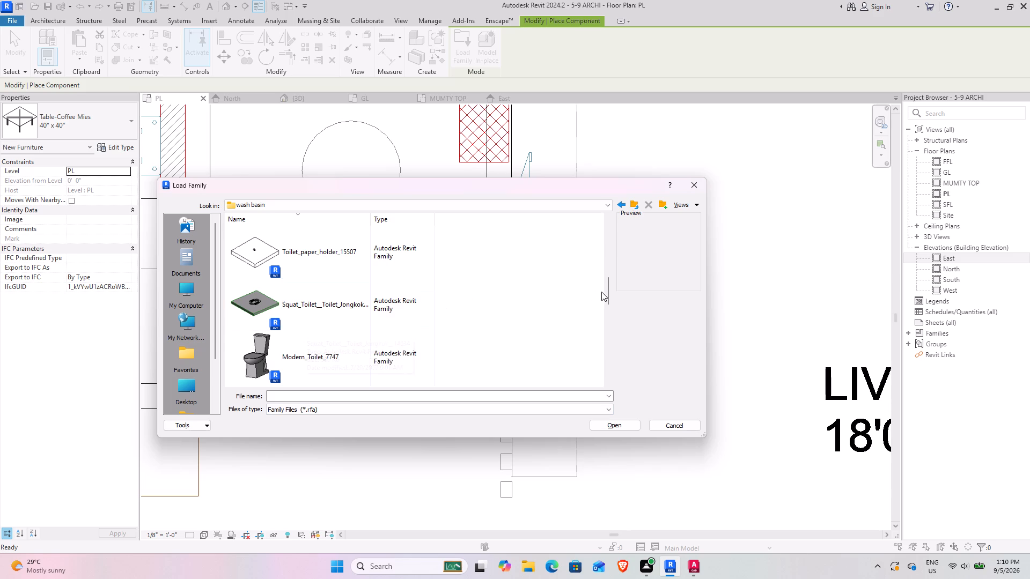
{"action": "left_click_drag", "start_coordinate": [614, 291], "coordinate": [608, 311]}
{"action": "left_click_drag", "start_coordinate": [607, 294], "coordinate": [607, 324]}
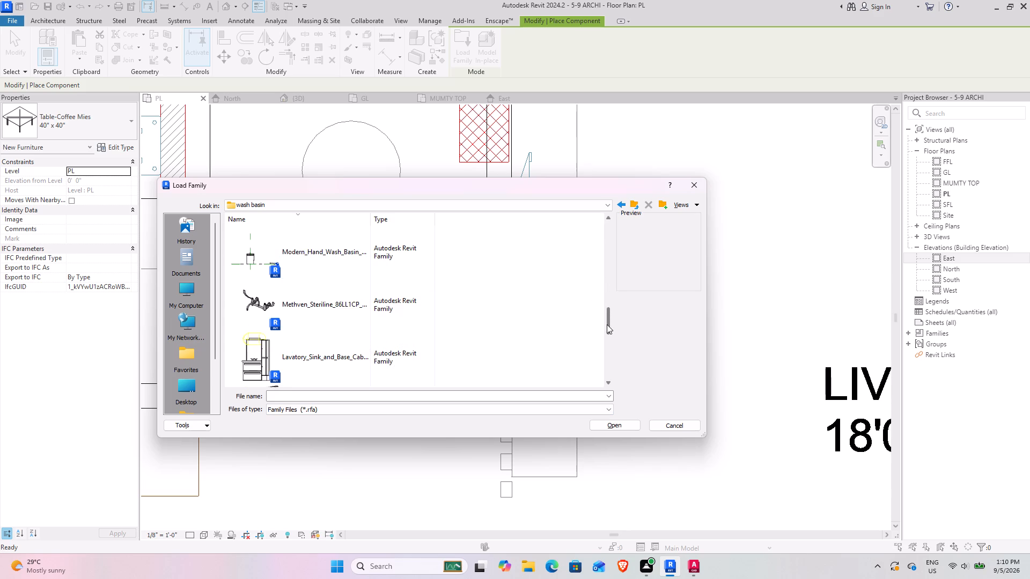
{"action": "left_click_drag", "start_coordinate": [607, 324], "coordinate": [604, 346]}
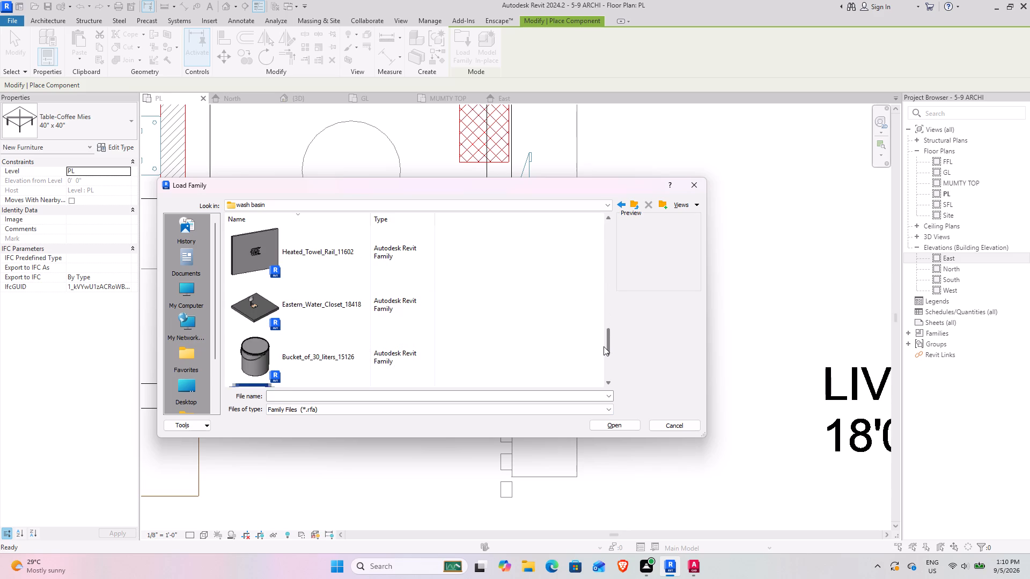
{"action": "left_click_drag", "start_coordinate": [604, 346], "coordinate": [599, 366]}
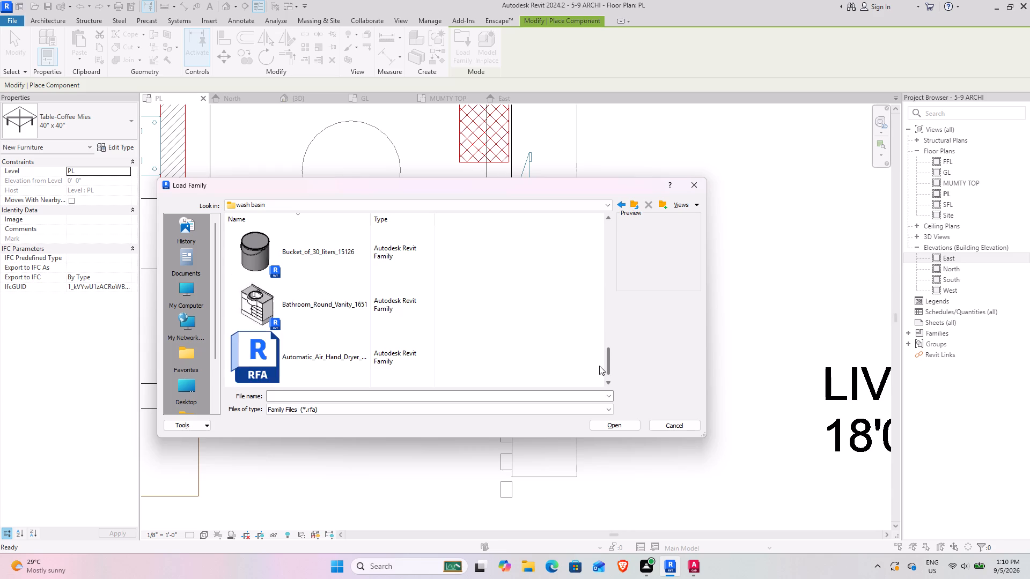
{"action": "left_click_drag", "start_coordinate": [599, 366], "coordinate": [595, 396]}
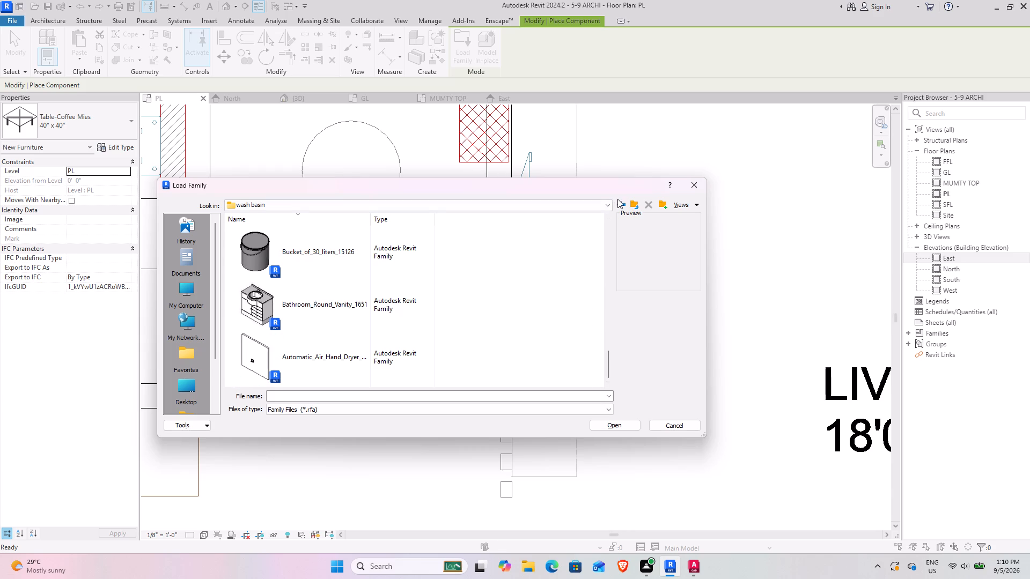
Look through the wall folder's families by large previews for a suitable wall-mounted component.
{"action": "left_click", "coordinate": [620, 206]}
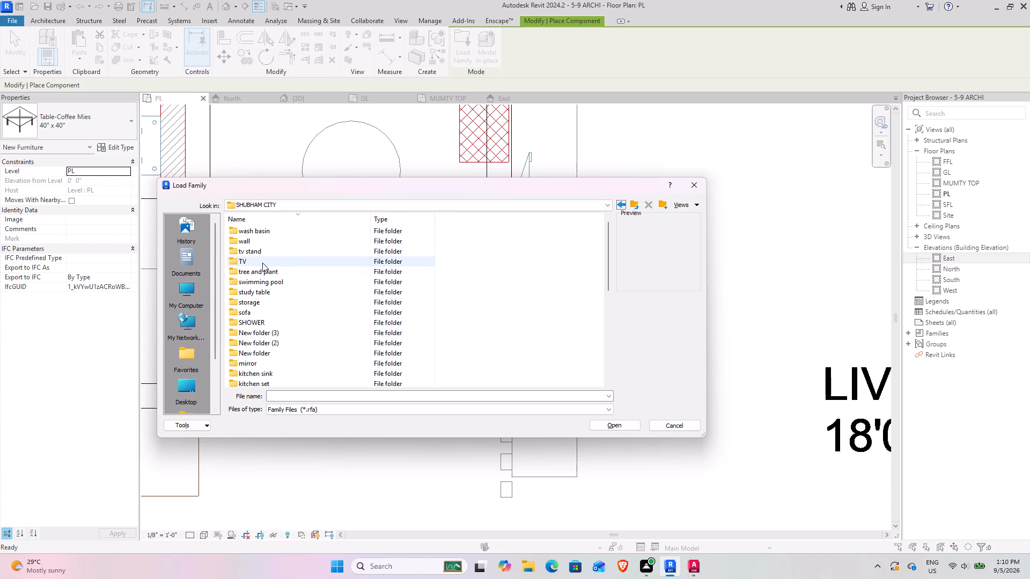
{"action": "left_click", "coordinate": [284, 247]}
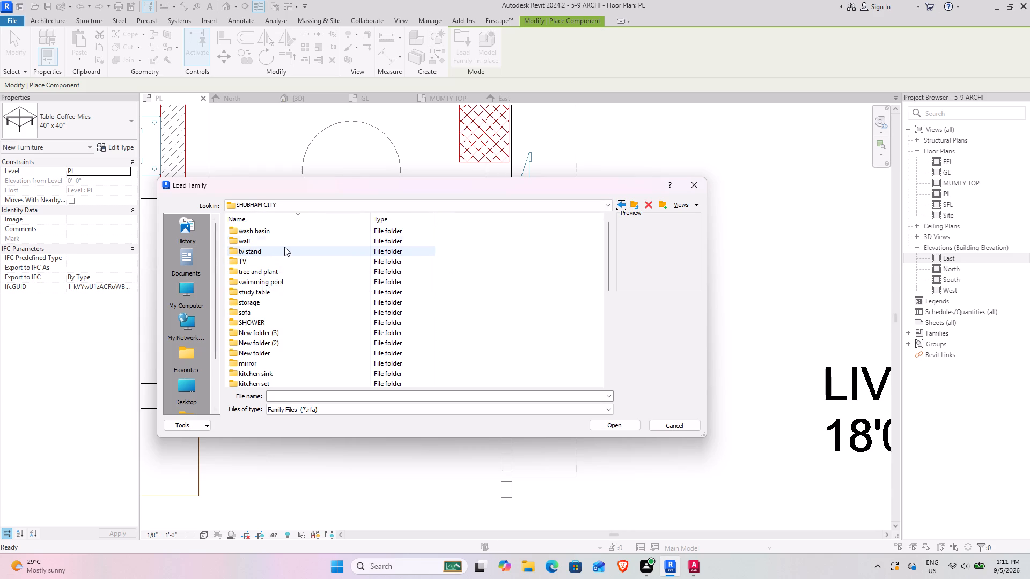
{"action": "double_click", "coordinate": [289, 241]}
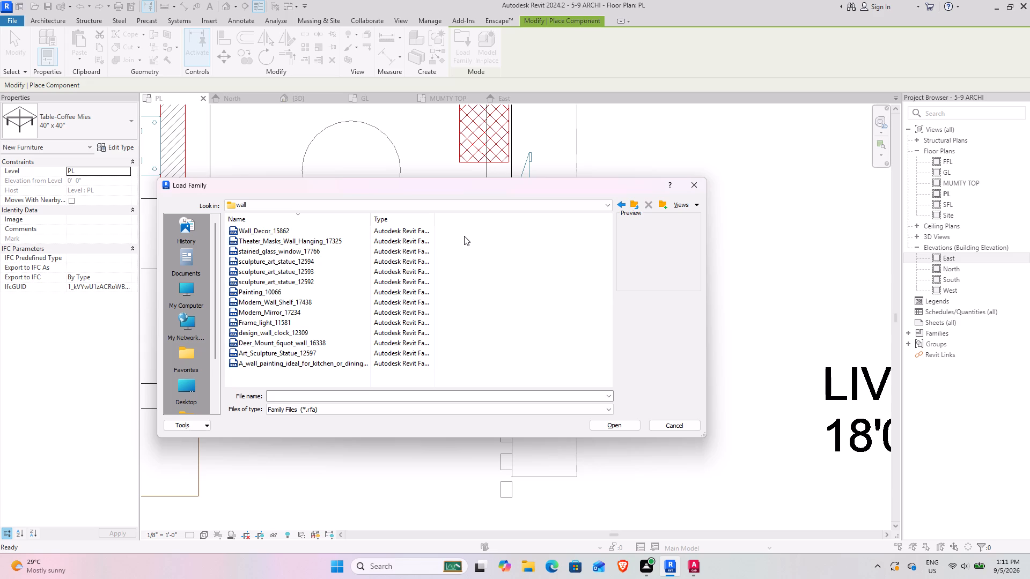
{"action": "scroll", "coordinate": [464, 236], "scroll_direction": "up", "scroll_amount": 15, "text": "ctrl"}
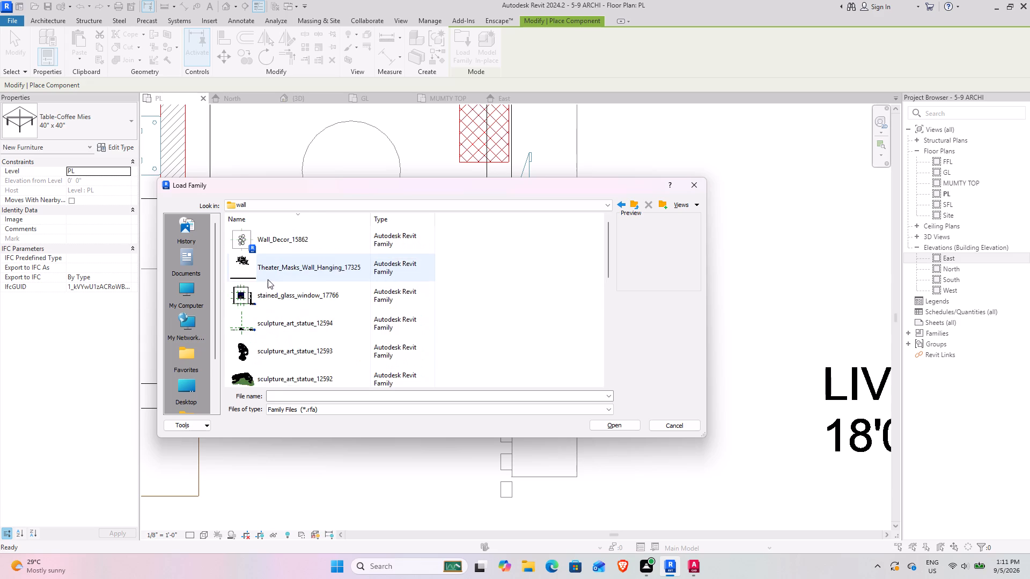
{"action": "scroll", "coordinate": [268, 279], "scroll_direction": "up", "scroll_amount": 3, "text": "ctrl"}
{"action": "scroll", "coordinate": [268, 279], "scroll_direction": "down", "scroll_amount": 3}
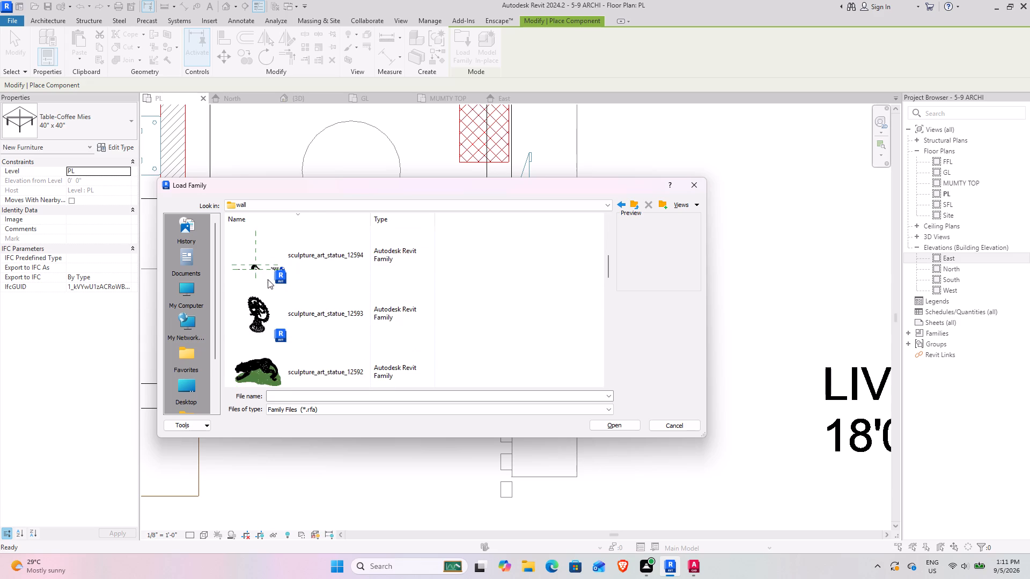
{"action": "scroll", "coordinate": [268, 280], "scroll_direction": "down", "scroll_amount": 7}
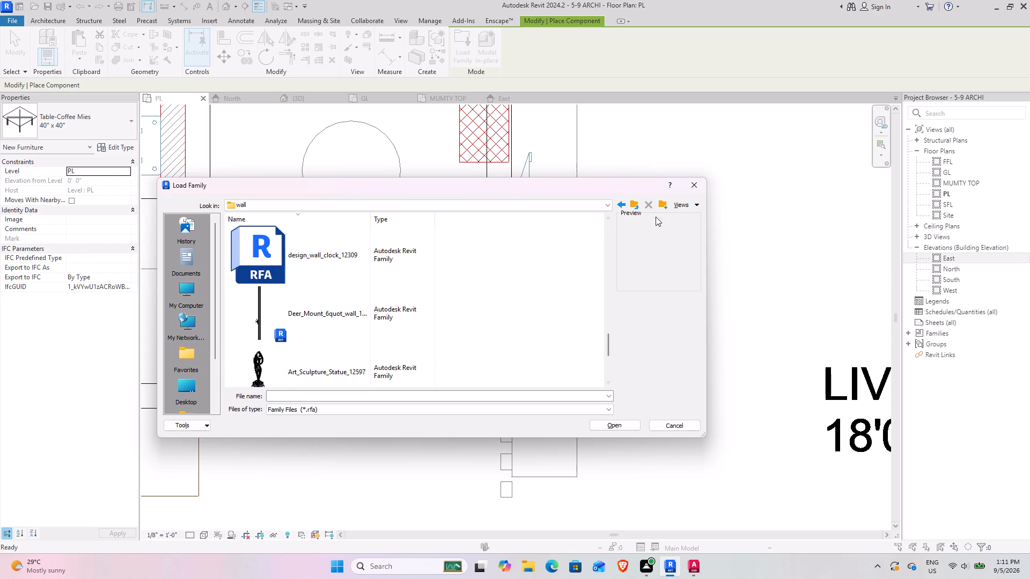
Load the Concrete_Box_Sink_17465 family from the kitchen sink folder after comparing the sink previews.
{"action": "left_click", "coordinate": [620, 203]}
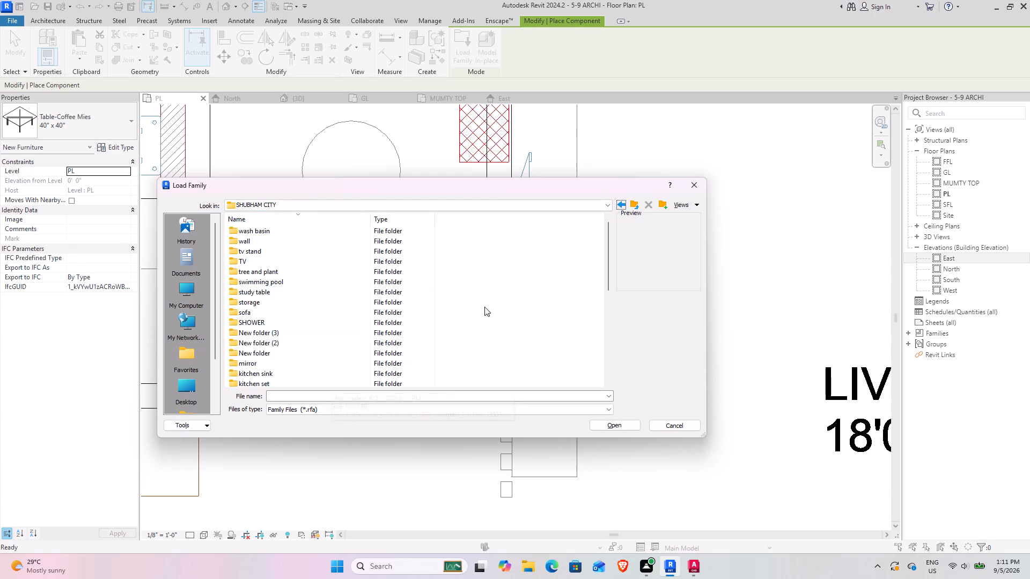
{"action": "double_click", "coordinate": [296, 374]}
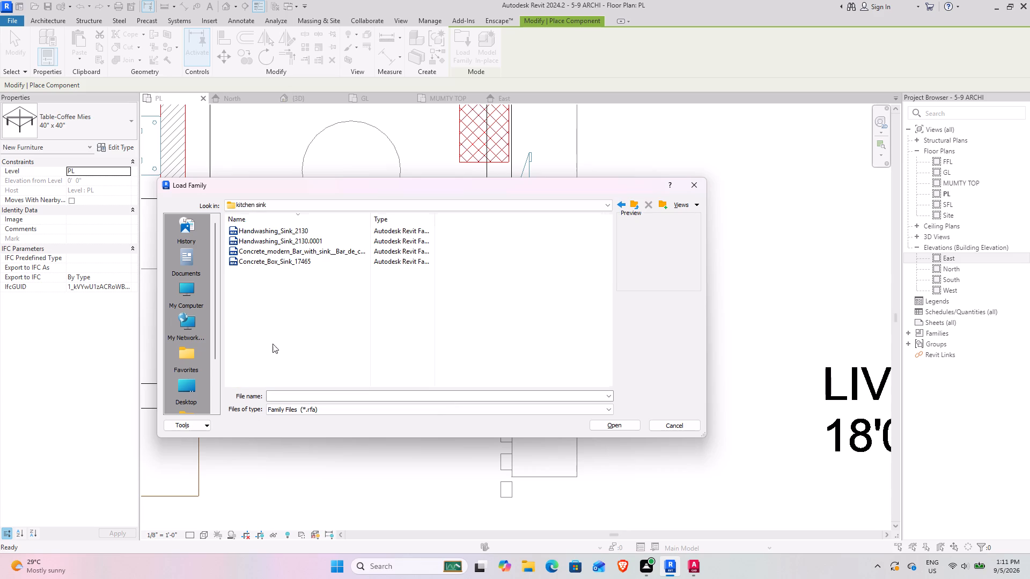
{"action": "scroll", "coordinate": [279, 261], "scroll_direction": "up", "scroll_amount": 16, "text": "ctrl"}
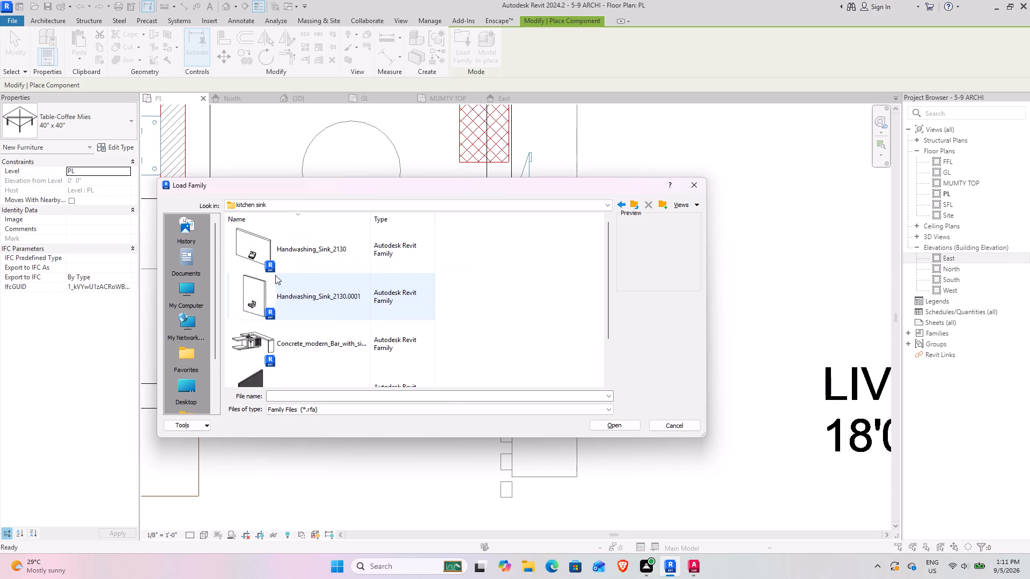
{"action": "scroll", "coordinate": [275, 275], "scroll_direction": "up", "scroll_amount": 12, "text": "ctrl"}
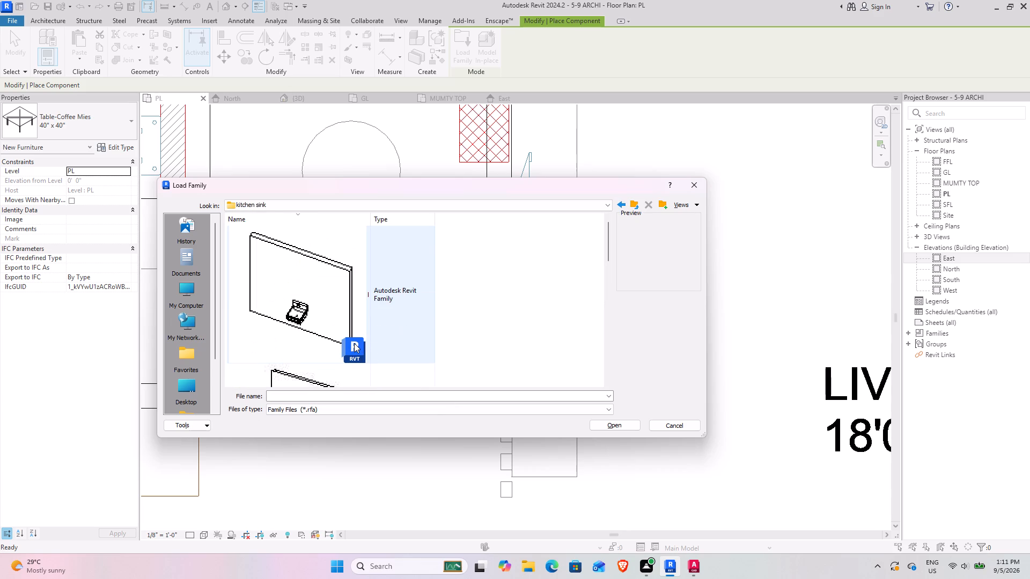
{"action": "scroll", "coordinate": [354, 343], "scroll_direction": "down", "scroll_amount": 3}
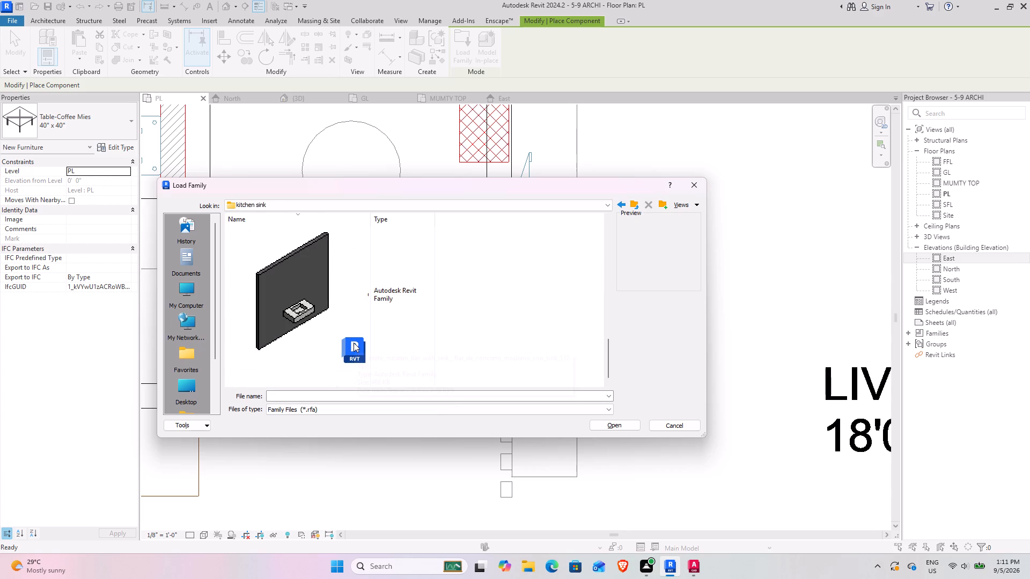
{"action": "scroll", "coordinate": [354, 343], "scroll_direction": "down", "scroll_amount": 1}
{"action": "left_click", "coordinate": [390, 292]}
{"action": "left_click", "coordinate": [614, 429]}
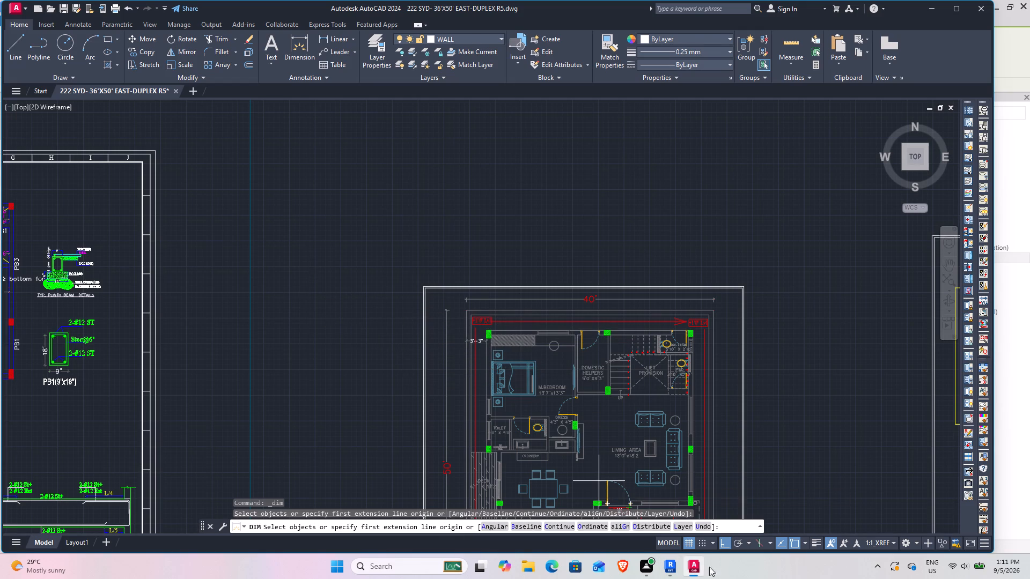
Return to Revit and place the concrete box sink on the wall over the basin symbol, centred 2' - 3 1/2" from each side.
{"action": "left_click", "coordinate": [663, 567]}
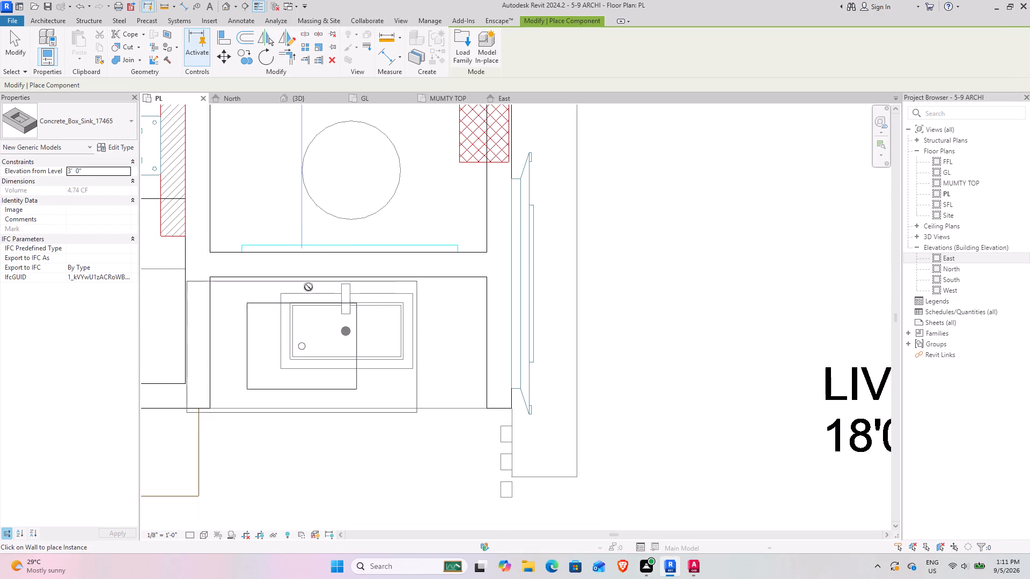
{"action": "left_click", "coordinate": [349, 274]}
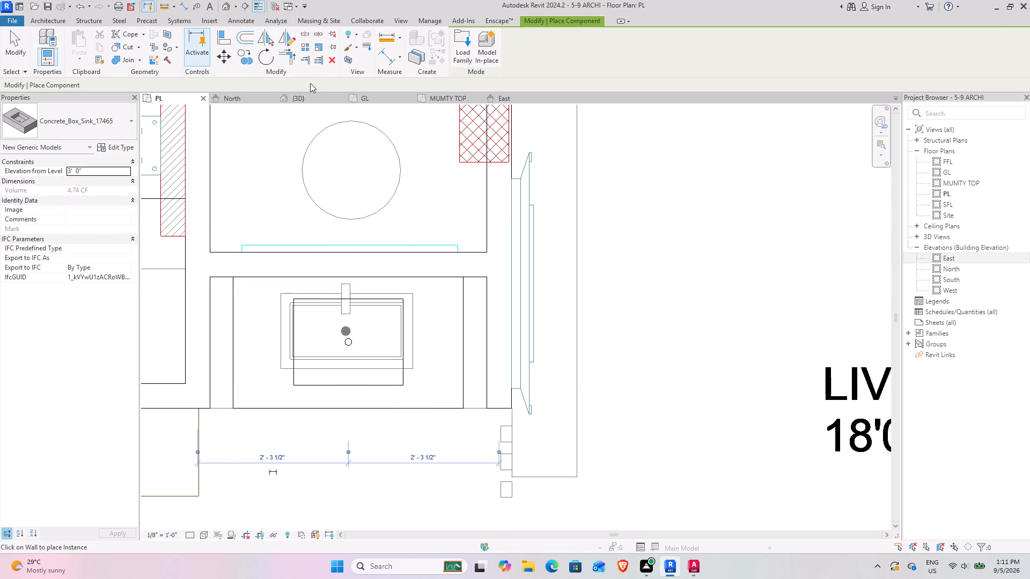
In the 3D view, delete the concrete box sink from the counter in the basin niche.
{"action": "left_click", "coordinate": [297, 99]}
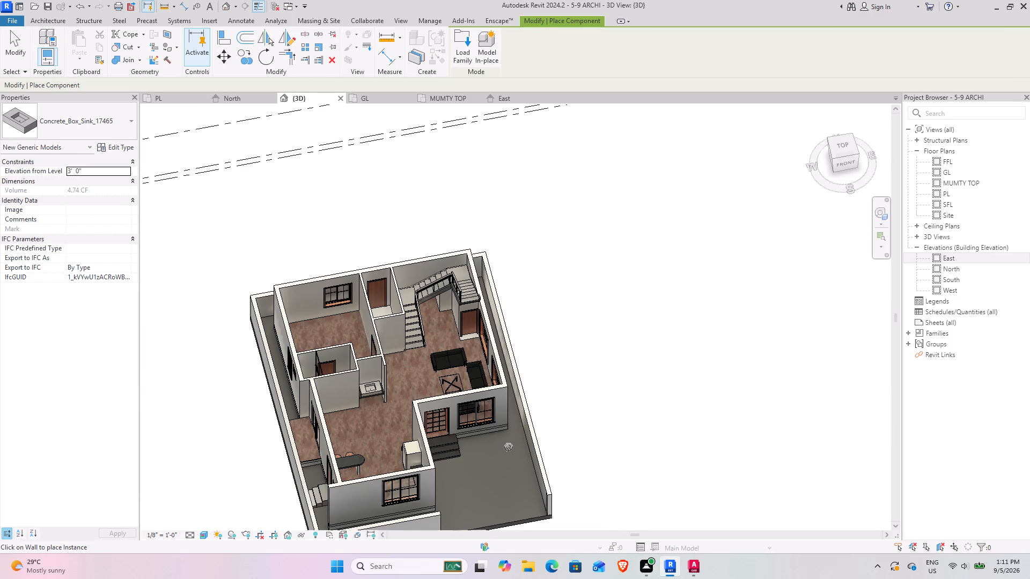
{"action": "scroll", "coordinate": [373, 382], "scroll_direction": "up", "scroll_amount": 12}
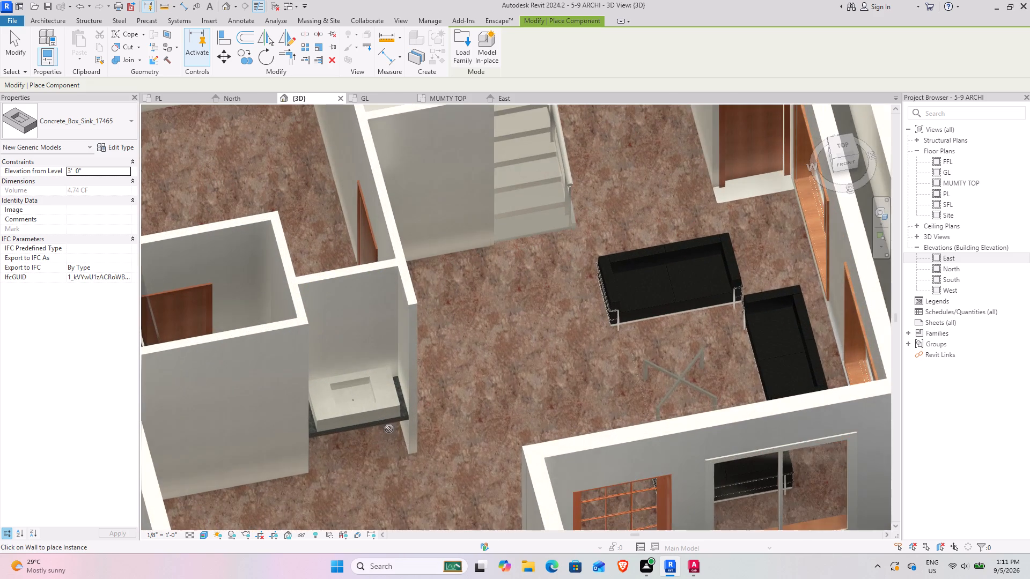
{"action": "key", "text": "Escape"}
{"action": "key", "text": "Escape"}
{"action": "middle_click_drag", "start_coordinate": [367, 432], "coordinate": [342, 427], "text": "shift"}
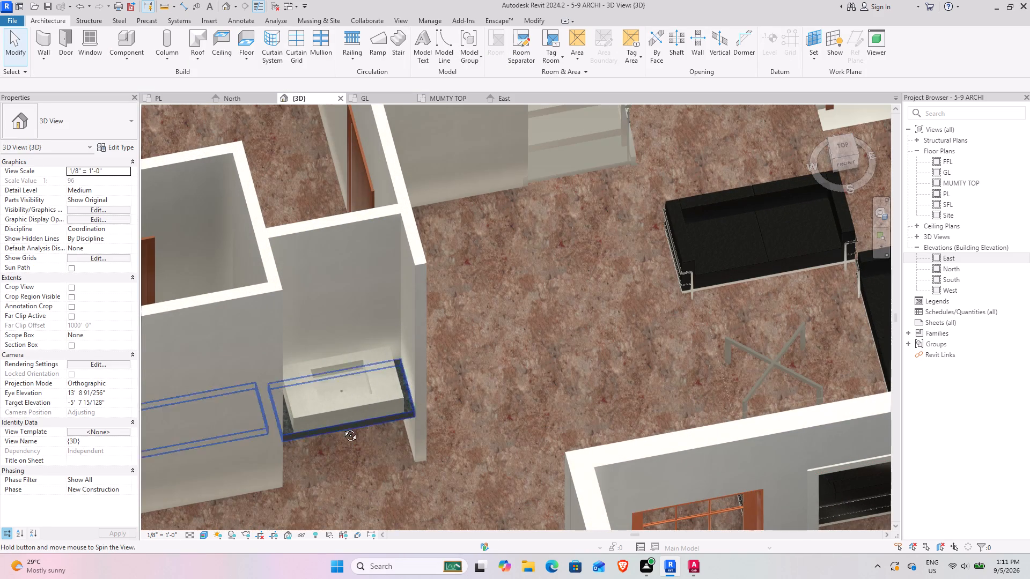
{"action": "middle_click_drag", "start_coordinate": [342, 427], "coordinate": [392, 462], "text": "shift"}
{"action": "middle_click_drag", "start_coordinate": [340, 443], "coordinate": [196, 383]}
{"action": "middle_click_drag", "start_coordinate": [195, 384], "coordinate": [145, 376], "text": "shift"}
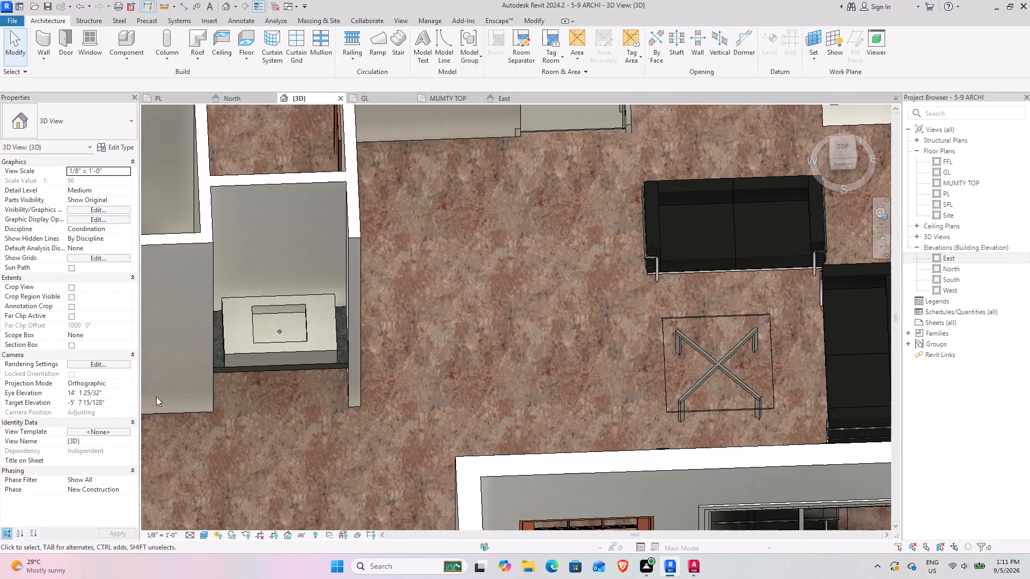
{"action": "left_click", "coordinate": [289, 344]}
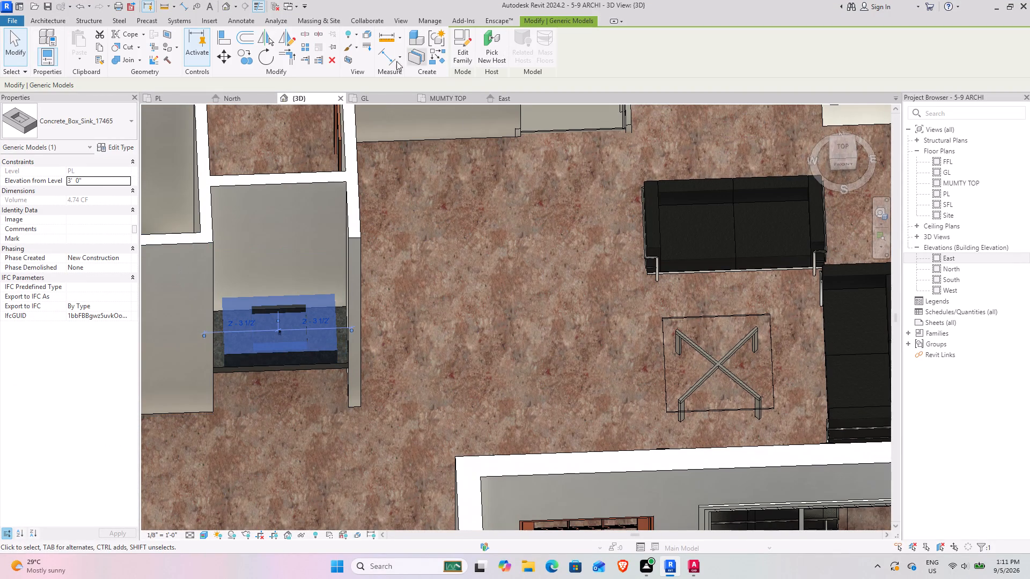
{"action": "left_click", "coordinate": [332, 66]}
{"action": "left_click", "coordinate": [331, 65]}
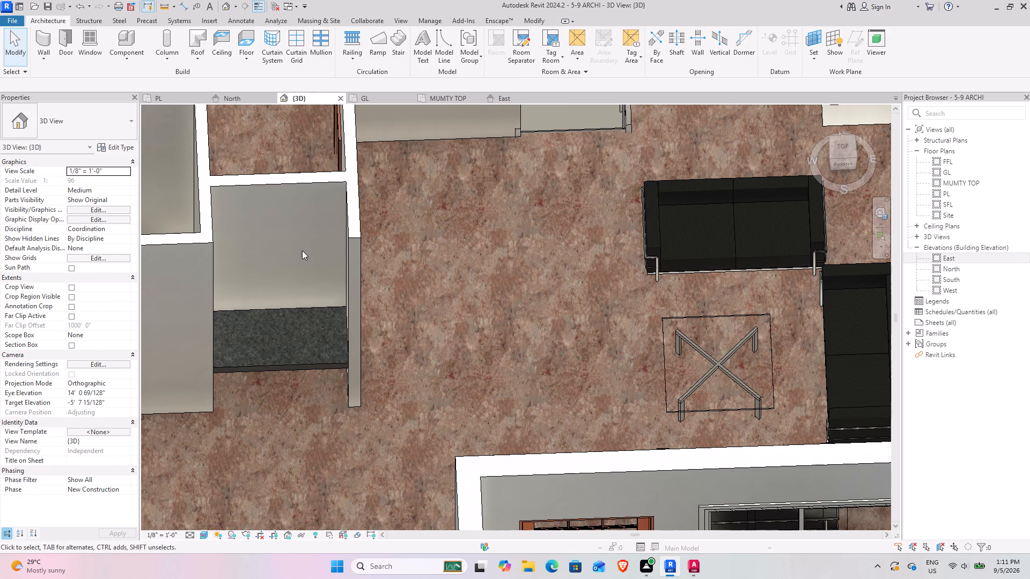
Examine the house in 3D from several sides, including the empty basin counter, kitchen area and front entrance steps.
{"action": "scroll", "coordinate": [307, 210], "scroll_direction": "down", "scroll_amount": 4}
{"action": "middle_click_drag", "start_coordinate": [293, 211], "coordinate": [416, 247]}
{"action": "scroll", "coordinate": [388, 229], "scroll_direction": "up", "scroll_amount": 3}
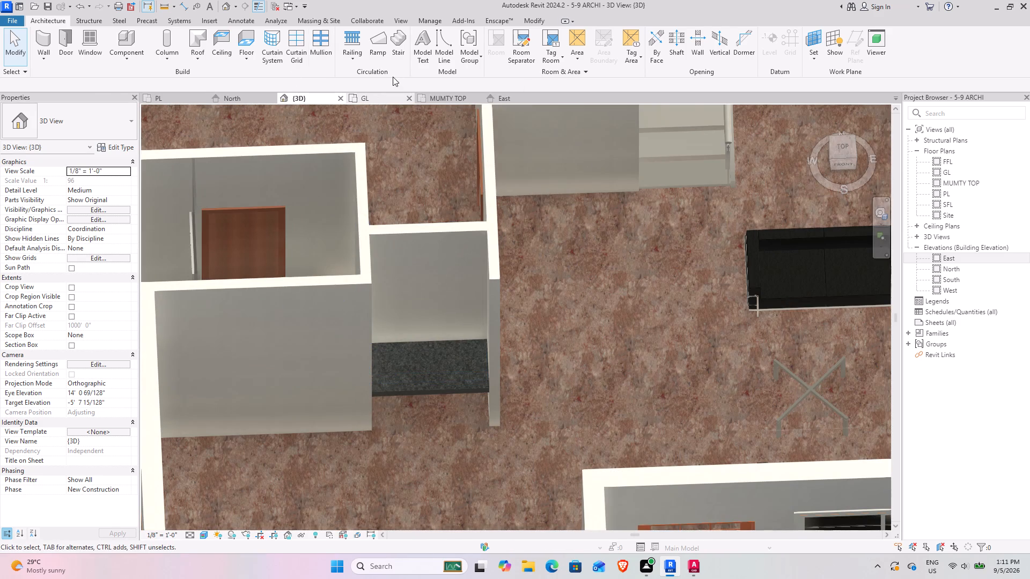
{"action": "scroll", "coordinate": [504, 285], "scroll_direction": "down", "scroll_amount": 13}
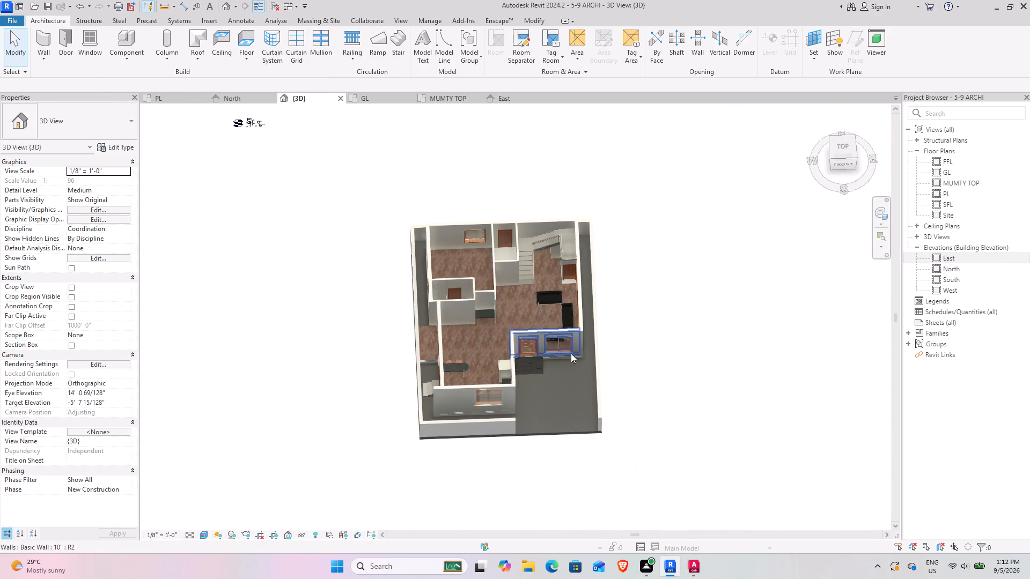
{"action": "middle_click_drag", "start_coordinate": [398, 399], "coordinate": [527, 381], "text": "shift"}
{"action": "scroll", "coordinate": [489, 375], "scroll_direction": "up", "scroll_amount": 8}
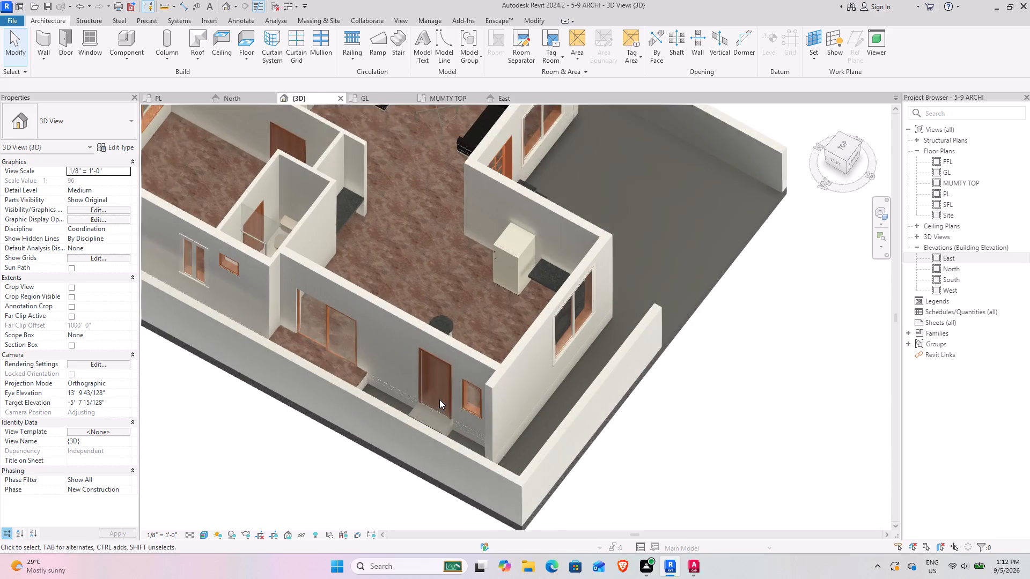
{"action": "middle_click_drag", "start_coordinate": [428, 442], "coordinate": [172, 359], "text": "shift"}
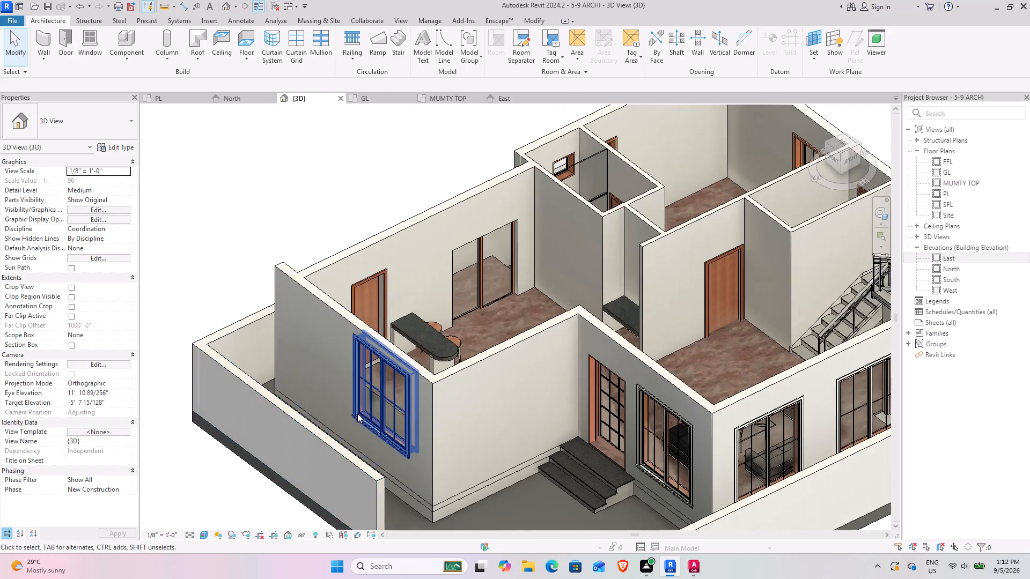
{"action": "middle_click_drag", "start_coordinate": [429, 417], "coordinate": [481, 419], "text": "shift"}
{"action": "scroll", "coordinate": [505, 413], "scroll_direction": "down", "scroll_amount": 5}
{"action": "middle_click_drag", "start_coordinate": [532, 418], "coordinate": [518, 372]}
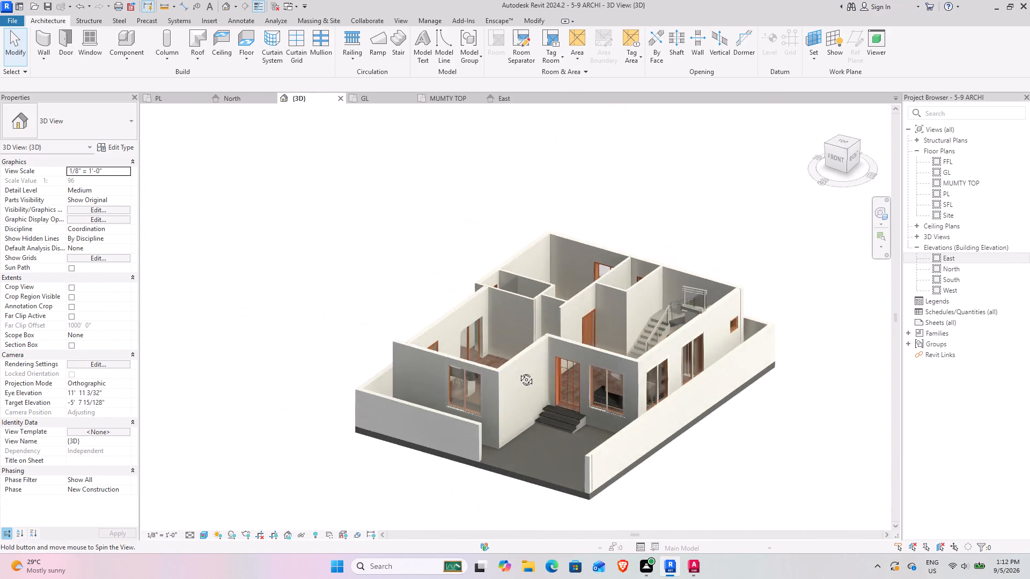
{"action": "middle_click_drag", "start_coordinate": [518, 372], "coordinate": [528, 373]}
{"action": "scroll", "coordinate": [588, 429], "scroll_direction": "up", "scroll_amount": 15}
{"action": "middle_click_drag", "start_coordinate": [577, 461], "coordinate": [597, 426], "text": "shift"}
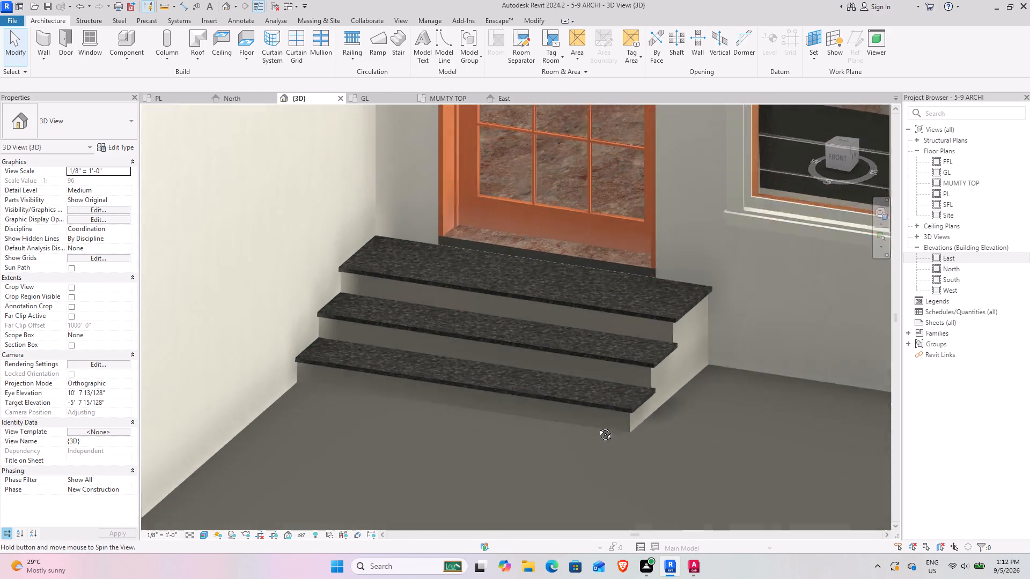
{"action": "middle_click_drag", "start_coordinate": [597, 426], "coordinate": [556, 398], "text": "shift"}
{"action": "middle_click_drag", "start_coordinate": [518, 385], "coordinate": [518, 391]}
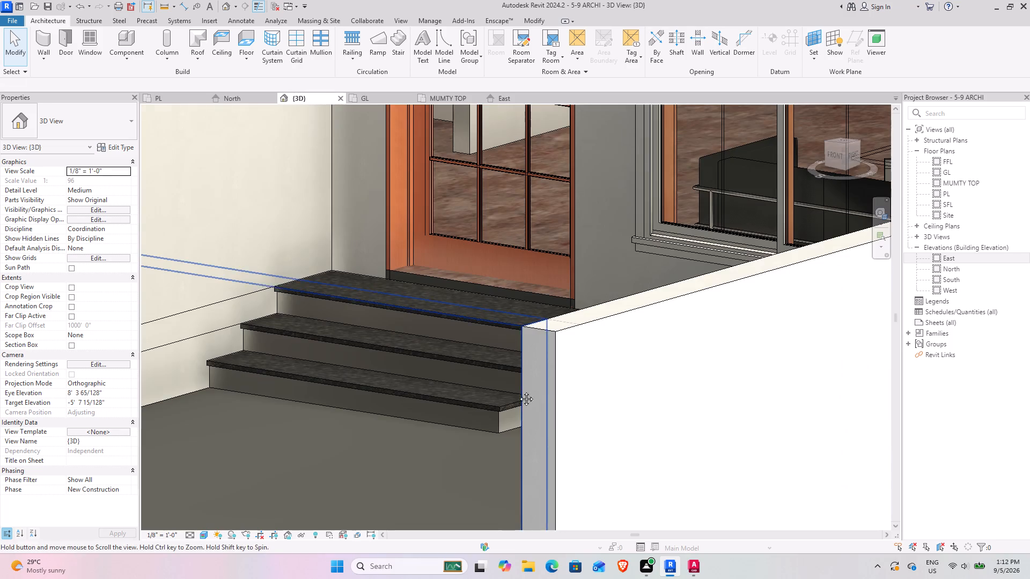
{"action": "middle_click_drag", "start_coordinate": [518, 391], "coordinate": [542, 465]}
{"action": "scroll", "coordinate": [388, 430], "scroll_direction": "up", "scroll_amount": 8}
{"action": "middle_click_drag", "start_coordinate": [351, 407], "coordinate": [388, 344], "text": "shift"}
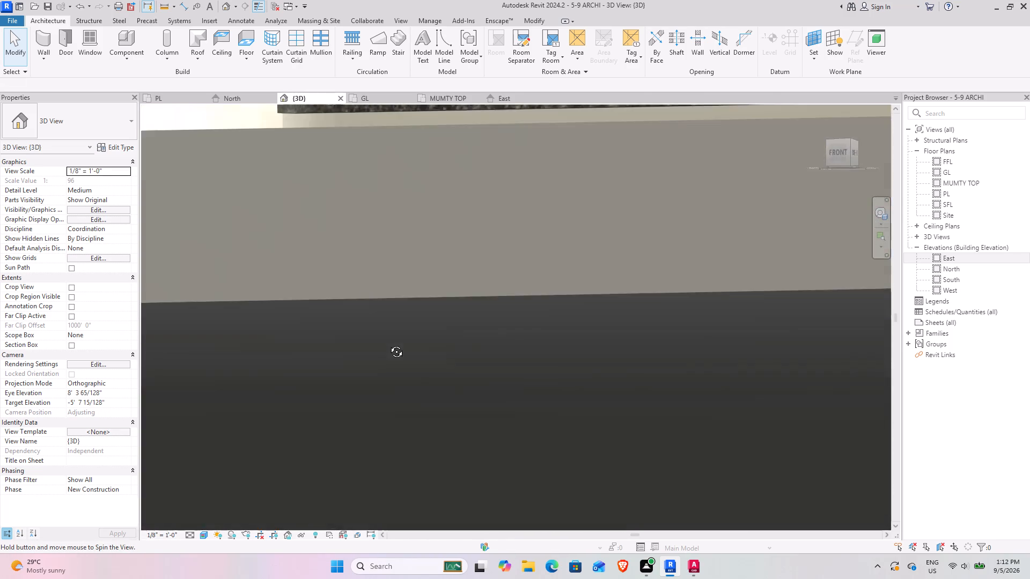
{"action": "middle_click_drag", "start_coordinate": [388, 344], "coordinate": [366, 380], "text": "shift"}
{"action": "scroll", "coordinate": [366, 380], "scroll_direction": "down", "scroll_amount": 3}
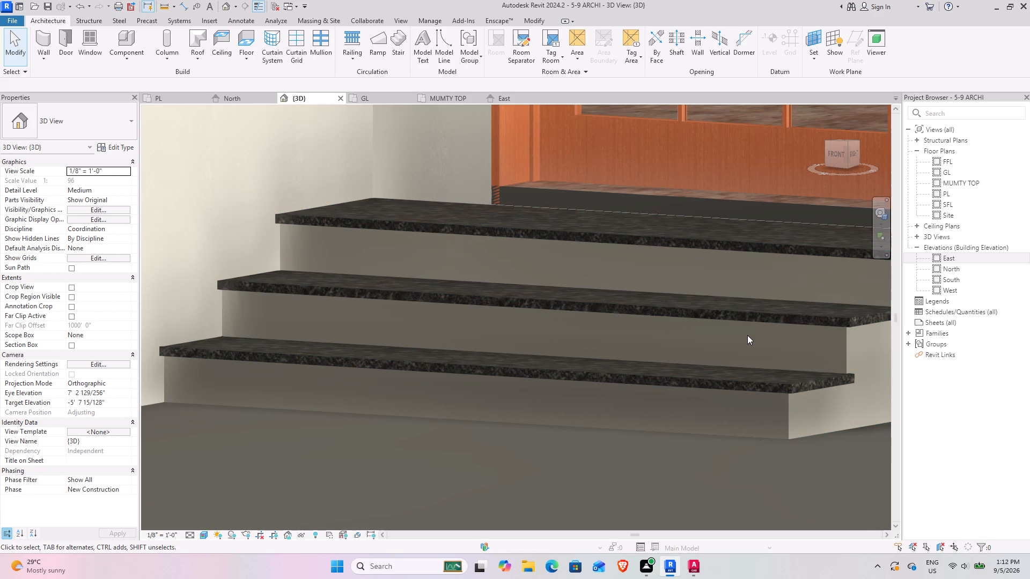
{"action": "scroll", "coordinate": [728, 322], "scroll_direction": "down", "scroll_amount": 4}
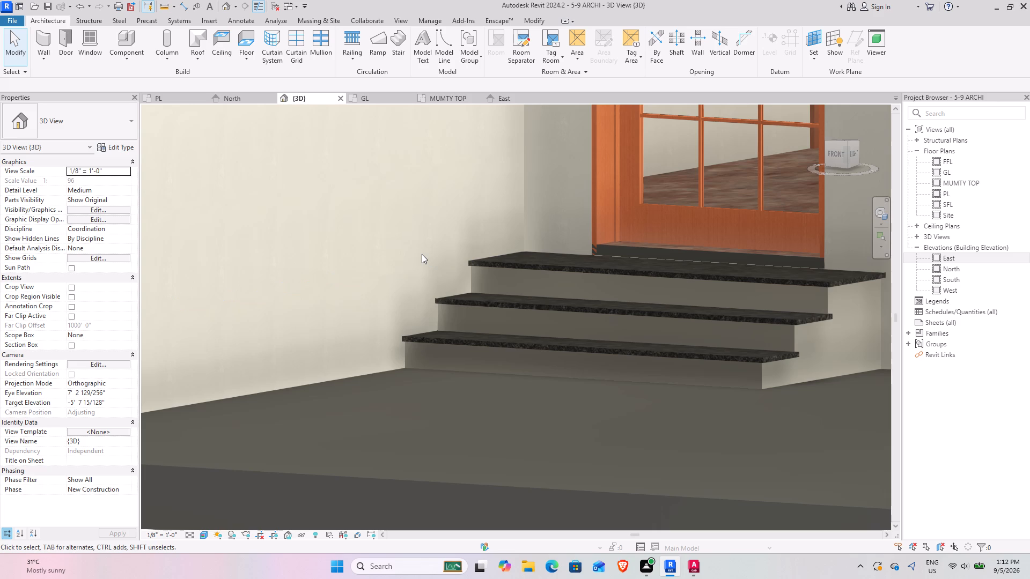
{"action": "scroll", "coordinate": [536, 315], "scroll_direction": "down", "scroll_amount": 10}
{"action": "middle_click_drag", "start_coordinate": [564, 296], "coordinate": [526, 394]}
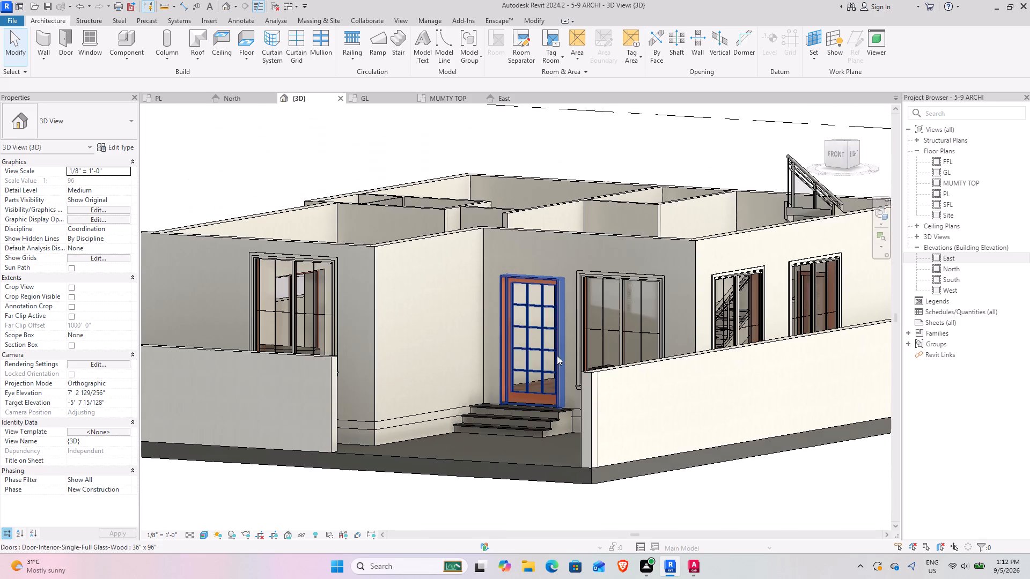
Set the Left Support of the interior stair's type, 7" max riser 11" tread, to None.
{"action": "left_click_drag", "start_coordinate": [837, 142], "coordinate": [808, 177]}
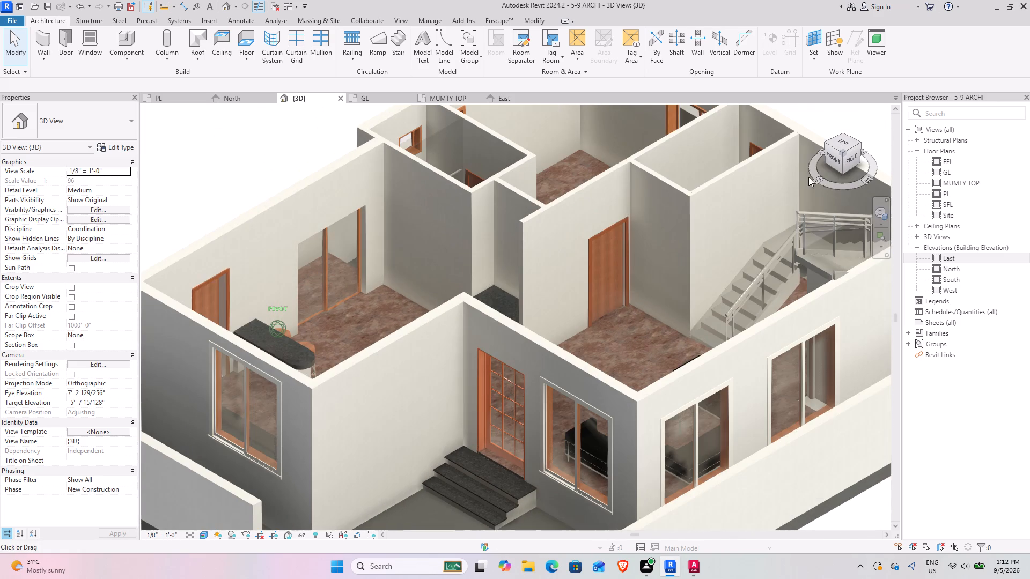
{"action": "left_click_drag", "start_coordinate": [808, 177], "coordinate": [856, 177]}
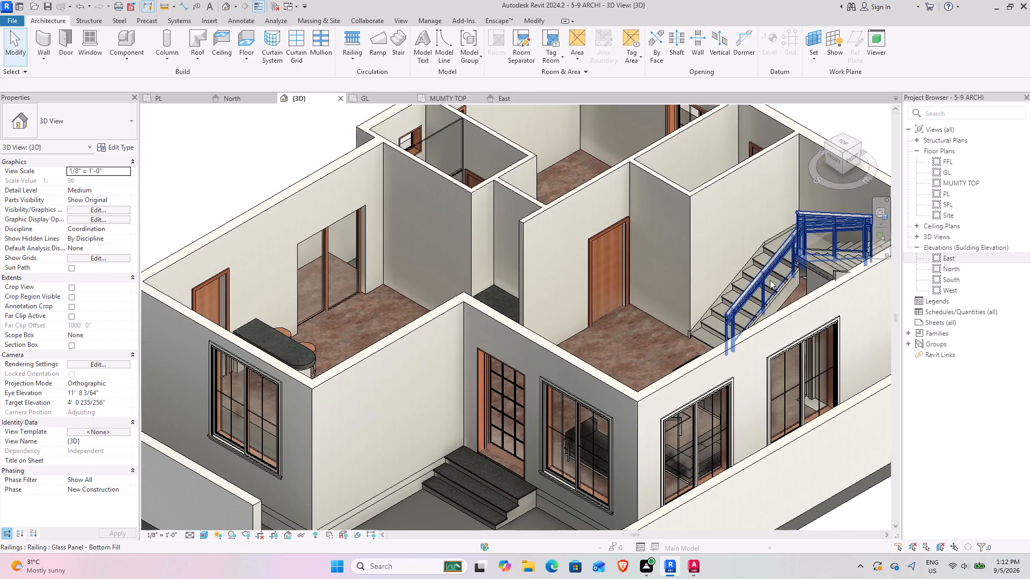
{"action": "left_click", "coordinate": [766, 314]}
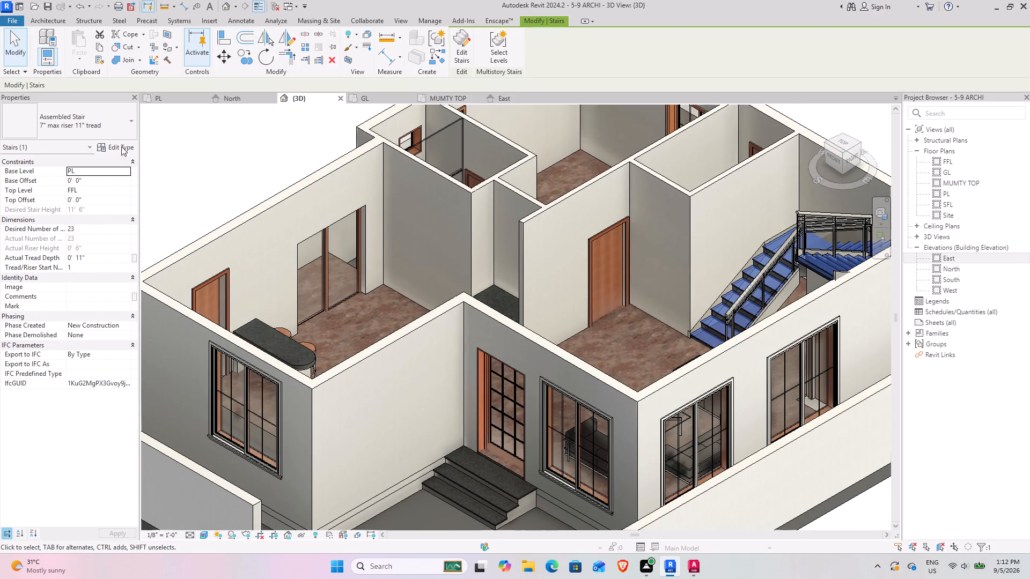
{"action": "left_click", "coordinate": [118, 142]}
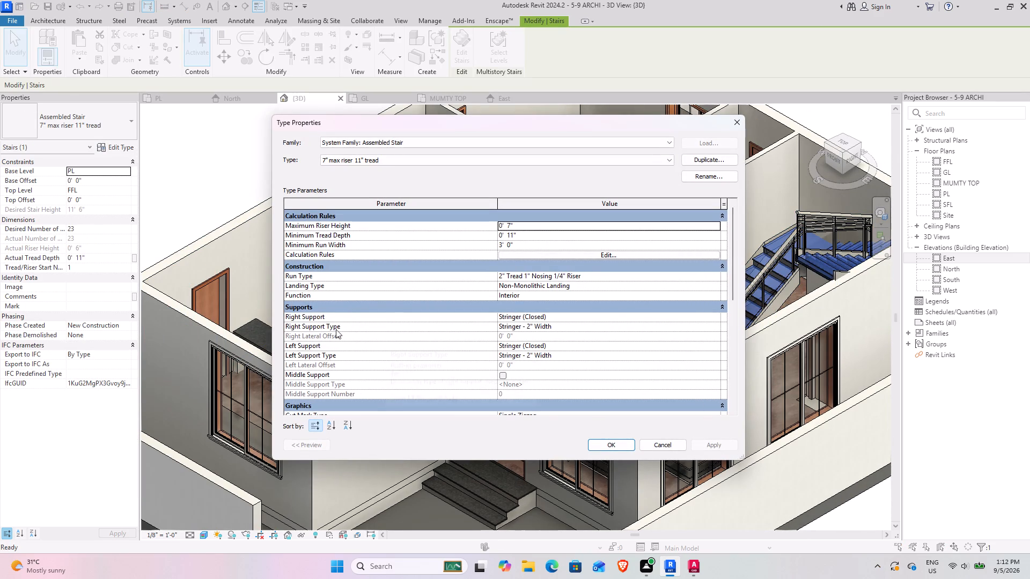
{"action": "left_click", "coordinate": [717, 343]}
{"action": "left_click", "coordinate": [505, 355]}
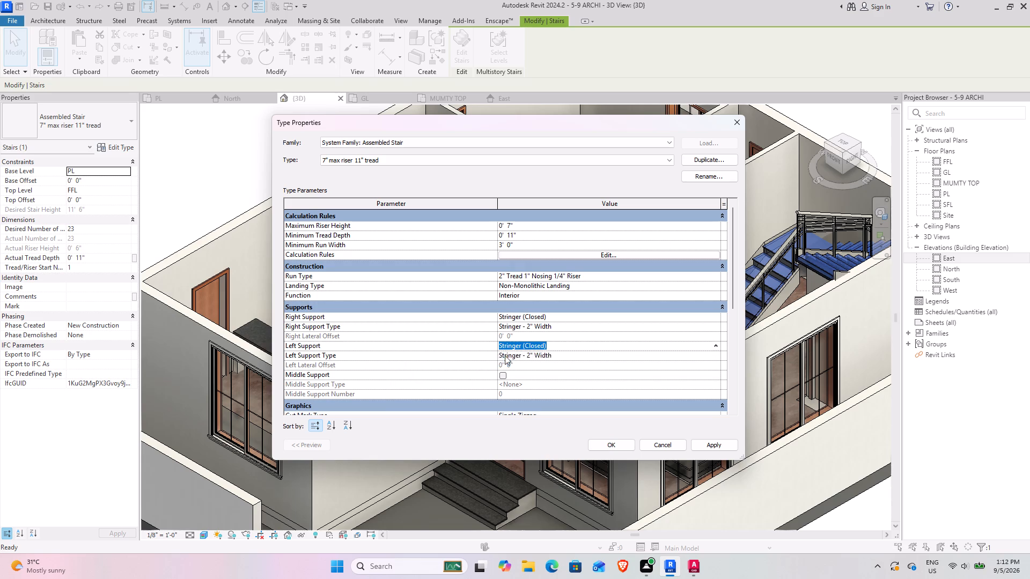
{"action": "left_click", "coordinate": [720, 441]}
{"action": "left_click", "coordinate": [602, 447]}
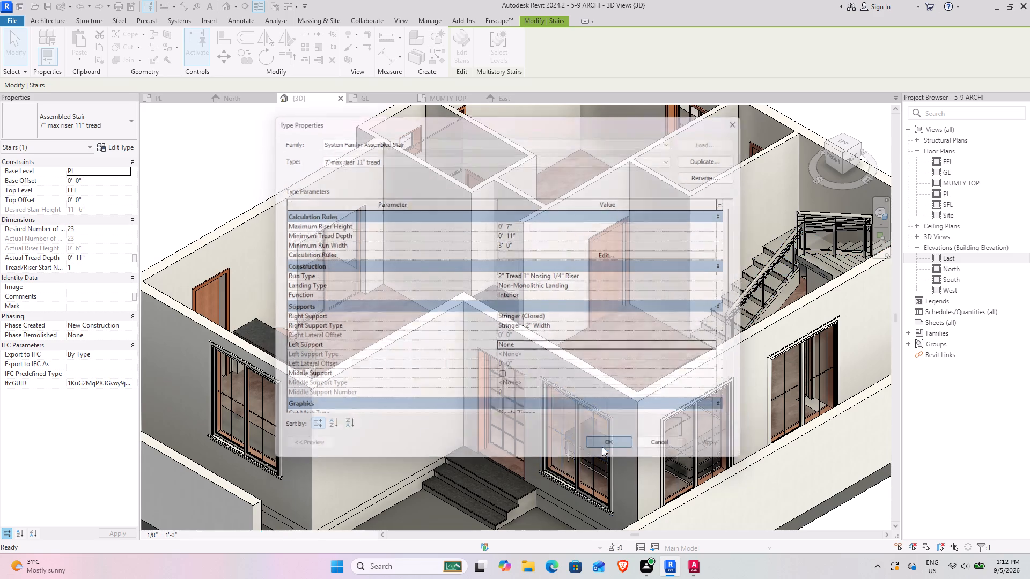
{"action": "scroll", "coordinate": [566, 313], "scroll_direction": "down", "scroll_amount": 2}
{"action": "middle_click_drag", "start_coordinate": [575, 309], "coordinate": [693, 309], "text": "shift"}
{"action": "scroll", "coordinate": [747, 348], "scroll_direction": "up", "scroll_amount": 13}
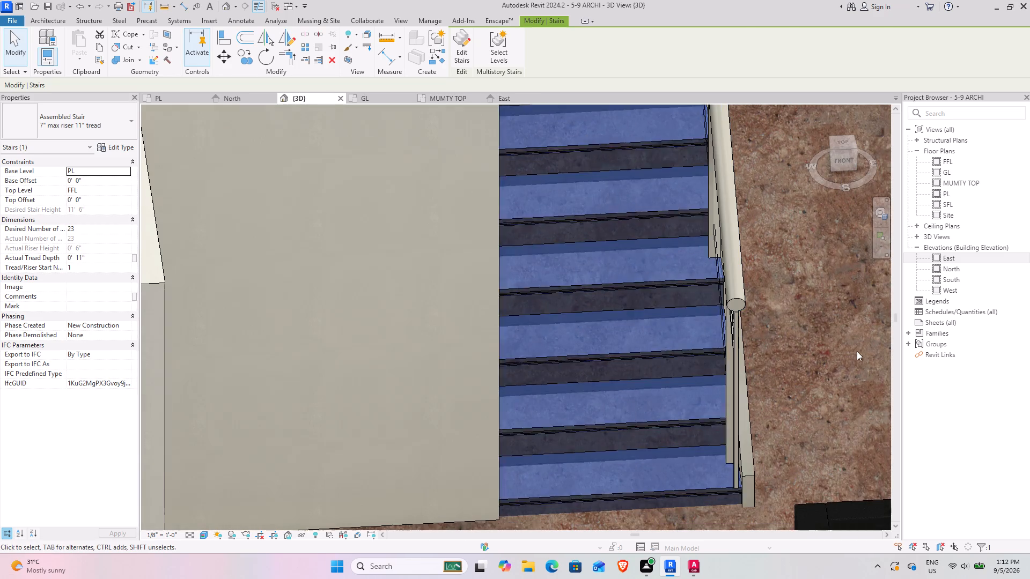
{"action": "left_click", "coordinate": [857, 351]}
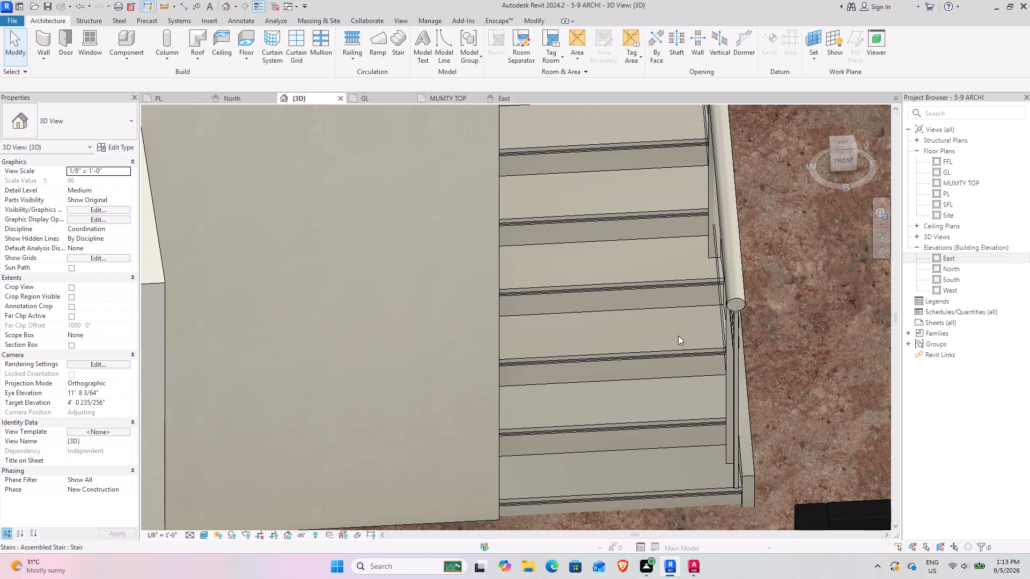
Examine the interior stair and the whole furnished floor in 3D from several sides.
{"action": "scroll", "coordinate": [670, 362], "scroll_direction": "down", "scroll_amount": 10}
{"action": "middle_click_drag", "start_coordinate": [766, 377], "coordinate": [804, 301], "text": "shift"}
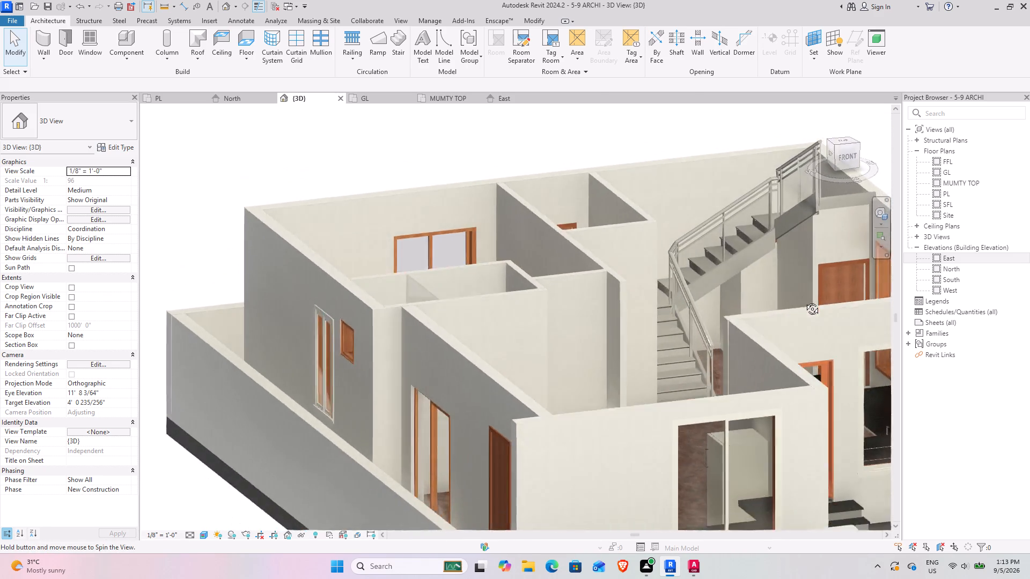
{"action": "middle_click_drag", "start_coordinate": [804, 301], "coordinate": [482, 375], "text": "shift"}
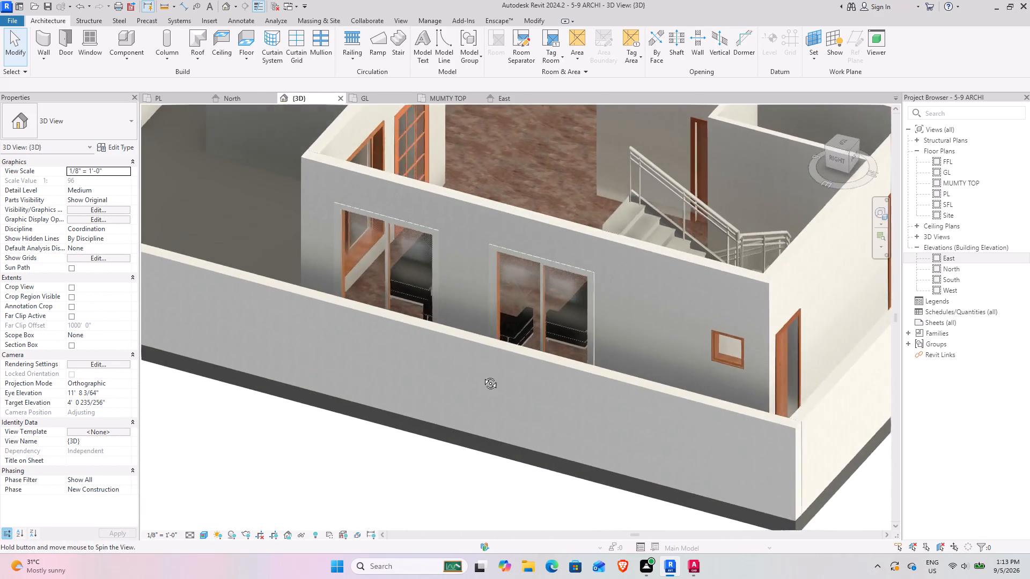
{"action": "middle_click_drag", "start_coordinate": [482, 375], "coordinate": [491, 409], "text": "shift"}
{"action": "scroll", "coordinate": [349, 312], "scroll_direction": "down", "scroll_amount": 5}
{"action": "middle_click_drag", "start_coordinate": [336, 337], "coordinate": [441, 357], "text": "shift"}
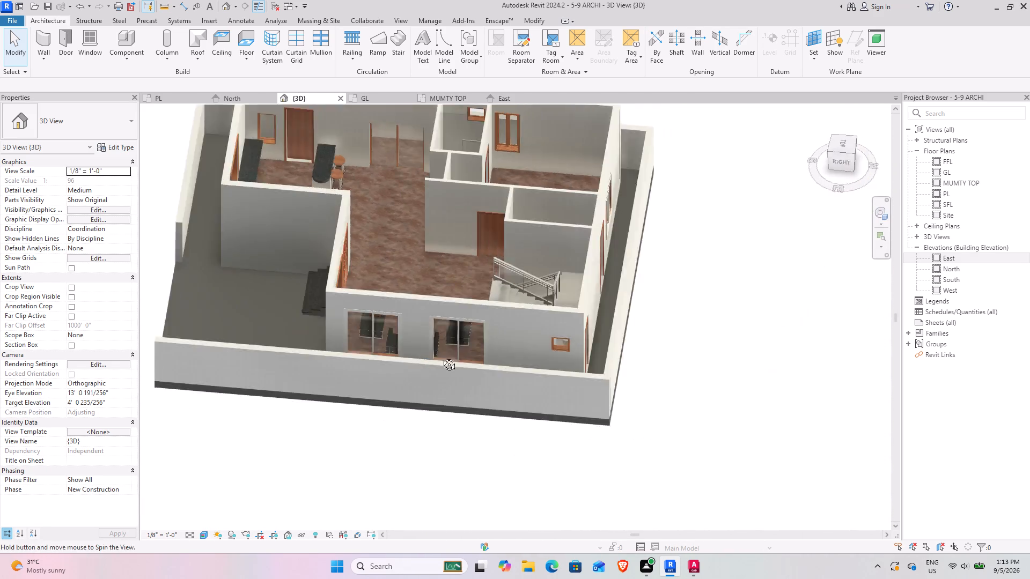
{"action": "middle_click_drag", "start_coordinate": [441, 357], "coordinate": [498, 368], "text": "shift"}
{"action": "scroll", "coordinate": [459, 299], "scroll_direction": "down", "scroll_amount": 5}
{"action": "middle_click_drag", "start_coordinate": [371, 332], "coordinate": [479, 275]}
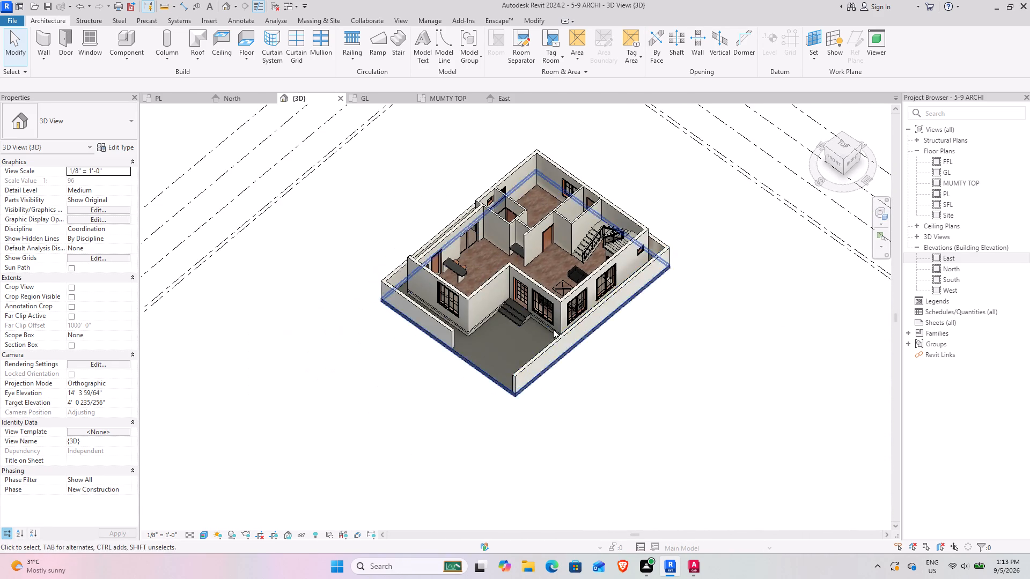
{"action": "scroll", "coordinate": [497, 296], "scroll_direction": "up", "scroll_amount": 5}
{"action": "scroll", "coordinate": [500, 354], "scroll_direction": "up", "scroll_amount": 3}
{"action": "scroll", "coordinate": [400, 310], "scroll_direction": "down", "scroll_amount": 8}
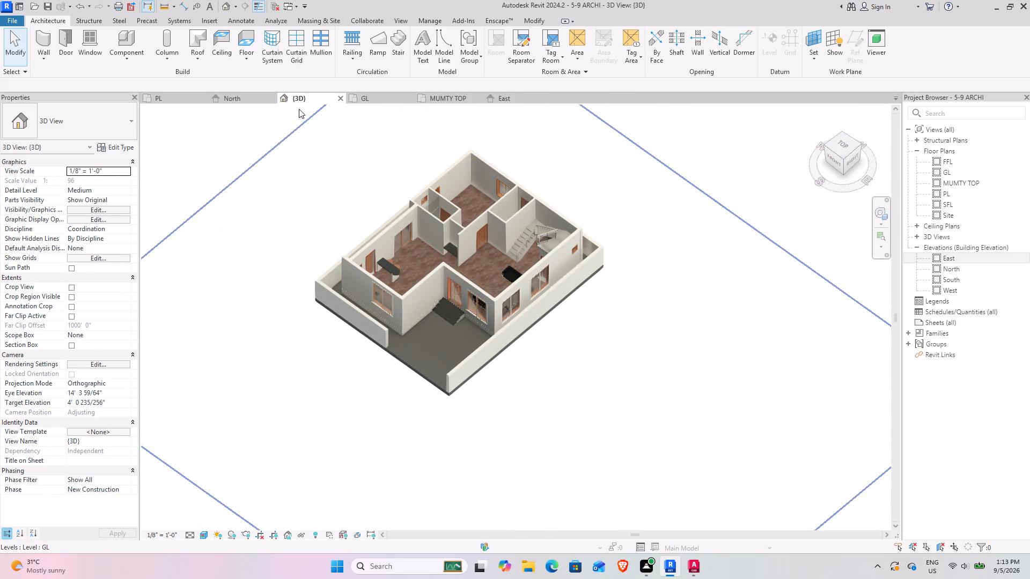
Show the North elevation in the Hidden Line visual style and check the building against its levels.
{"action": "left_click", "coordinate": [227, 98]}
{"action": "scroll", "coordinate": [524, 264], "scroll_direction": "down", "scroll_amount": 13}
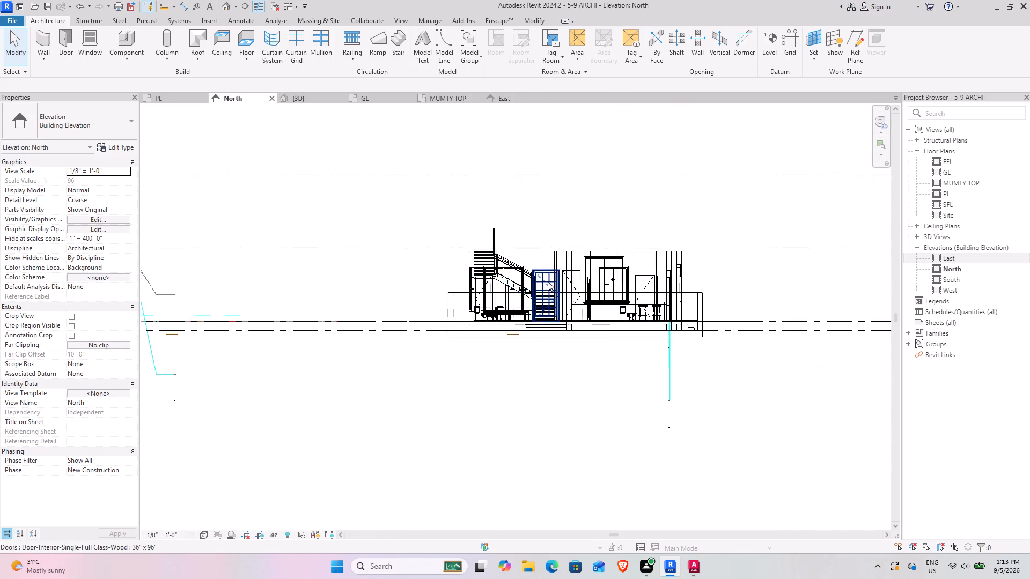
{"action": "middle_click_drag", "start_coordinate": [543, 281], "coordinate": [389, 315]}
{"action": "left_click_drag", "start_coordinate": [201, 538], "coordinate": [203, 515]}
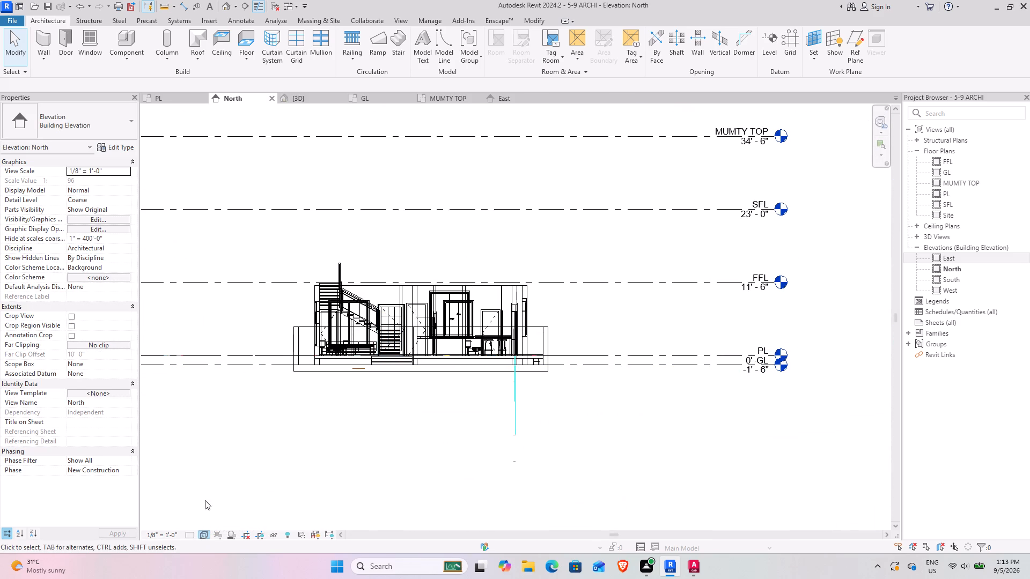
{"action": "left_click", "coordinate": [205, 536]}
{"action": "left_click", "coordinate": [222, 480]}
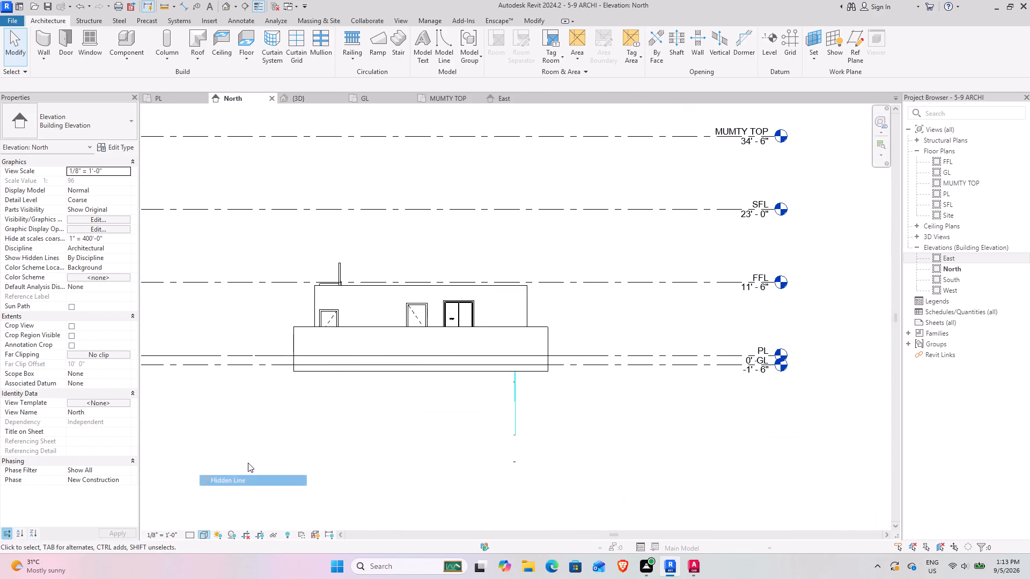
{"action": "scroll", "coordinate": [388, 265], "scroll_direction": "up", "scroll_amount": 4}
{"action": "scroll", "coordinate": [322, 300], "scroll_direction": "up", "scroll_amount": 3}
{"action": "scroll", "coordinate": [492, 328], "scroll_direction": "down", "scroll_amount": 4}
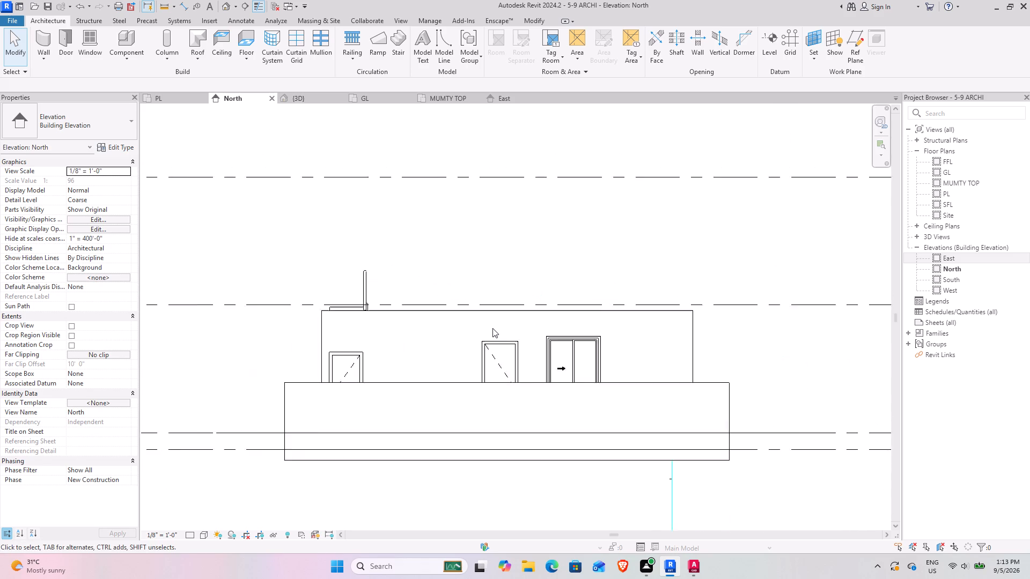
{"action": "middle_click_drag", "start_coordinate": [575, 340], "coordinate": [351, 340]}
{"action": "middle_click_drag", "start_coordinate": [559, 341], "coordinate": [631, 341]}
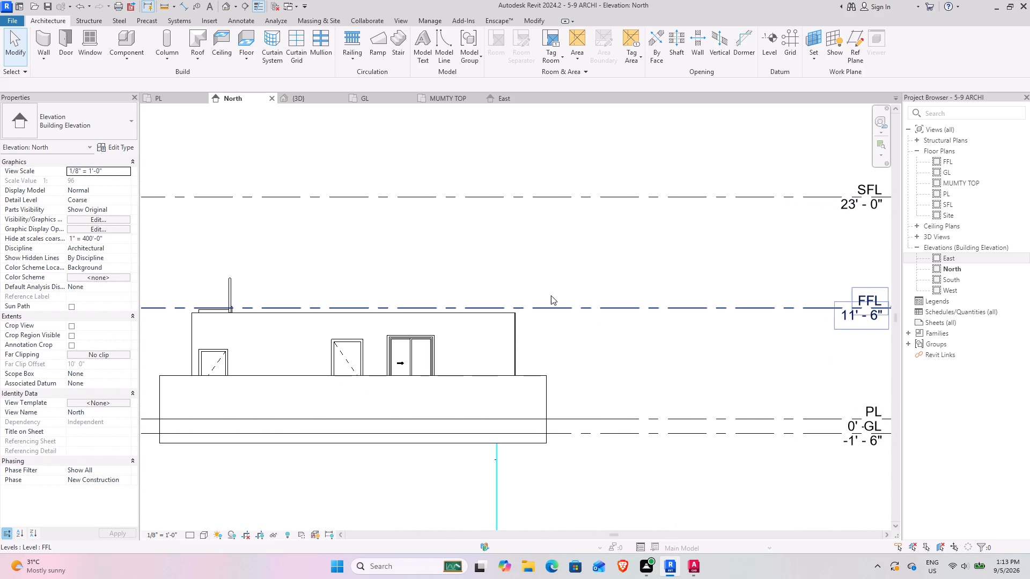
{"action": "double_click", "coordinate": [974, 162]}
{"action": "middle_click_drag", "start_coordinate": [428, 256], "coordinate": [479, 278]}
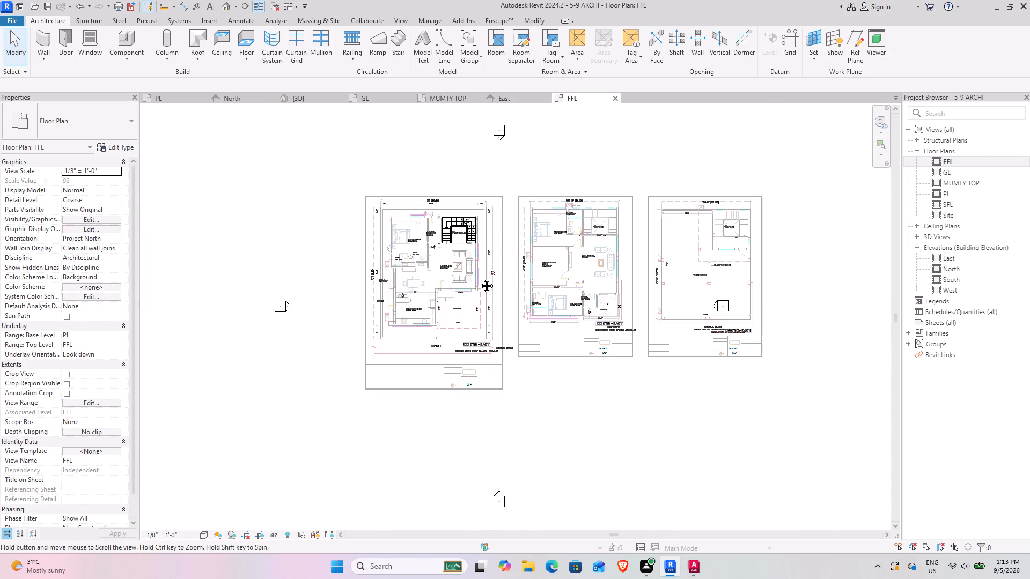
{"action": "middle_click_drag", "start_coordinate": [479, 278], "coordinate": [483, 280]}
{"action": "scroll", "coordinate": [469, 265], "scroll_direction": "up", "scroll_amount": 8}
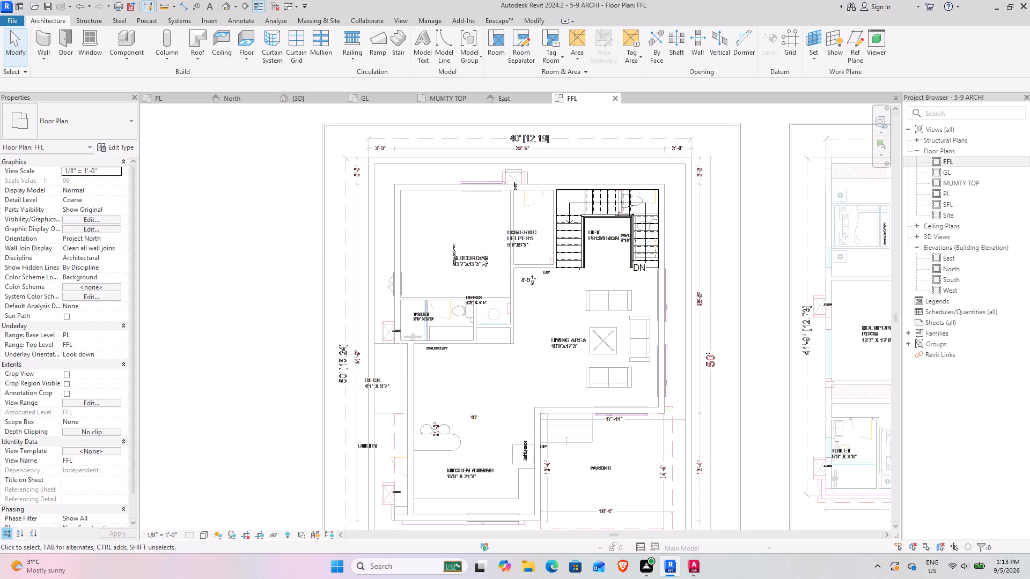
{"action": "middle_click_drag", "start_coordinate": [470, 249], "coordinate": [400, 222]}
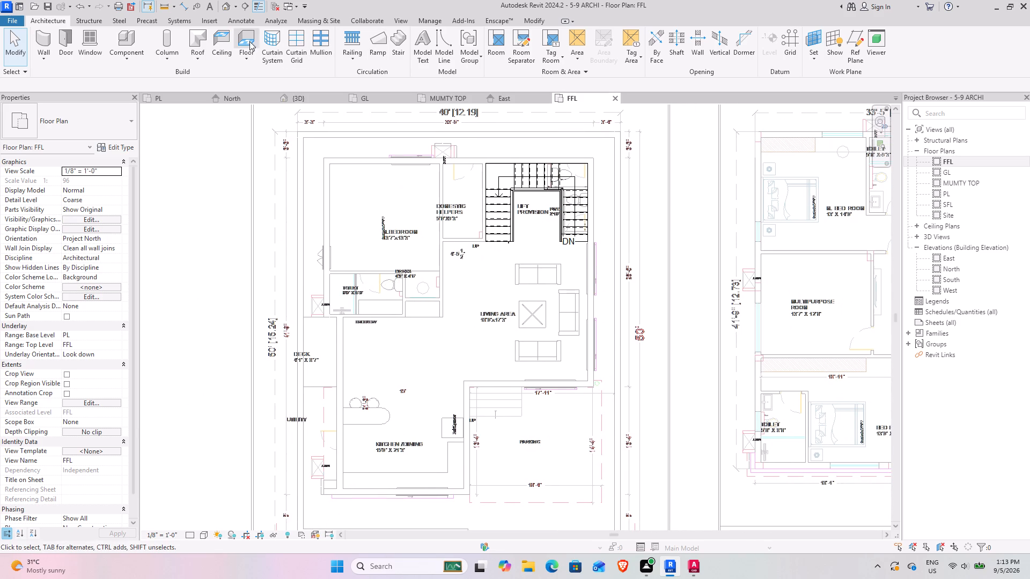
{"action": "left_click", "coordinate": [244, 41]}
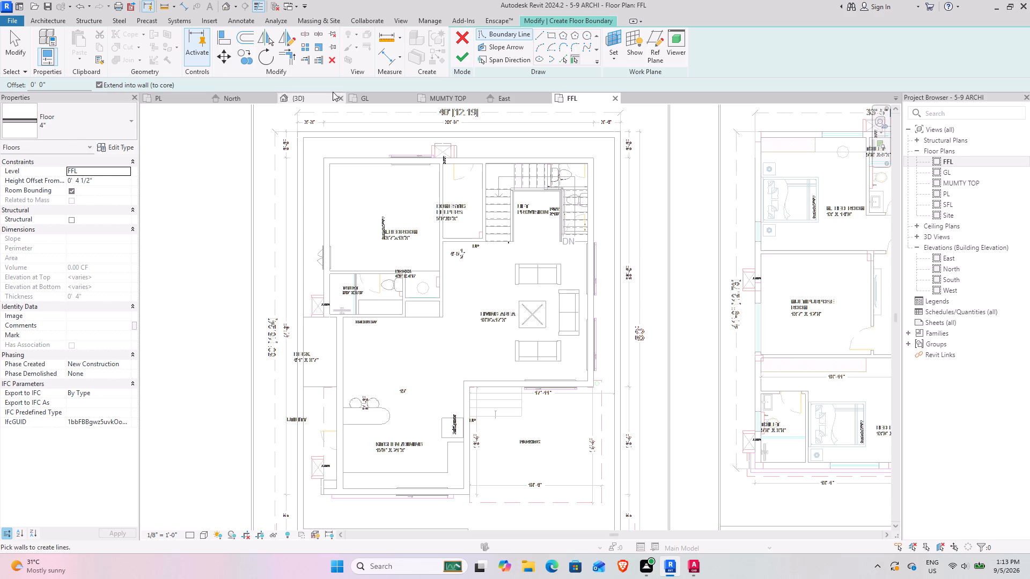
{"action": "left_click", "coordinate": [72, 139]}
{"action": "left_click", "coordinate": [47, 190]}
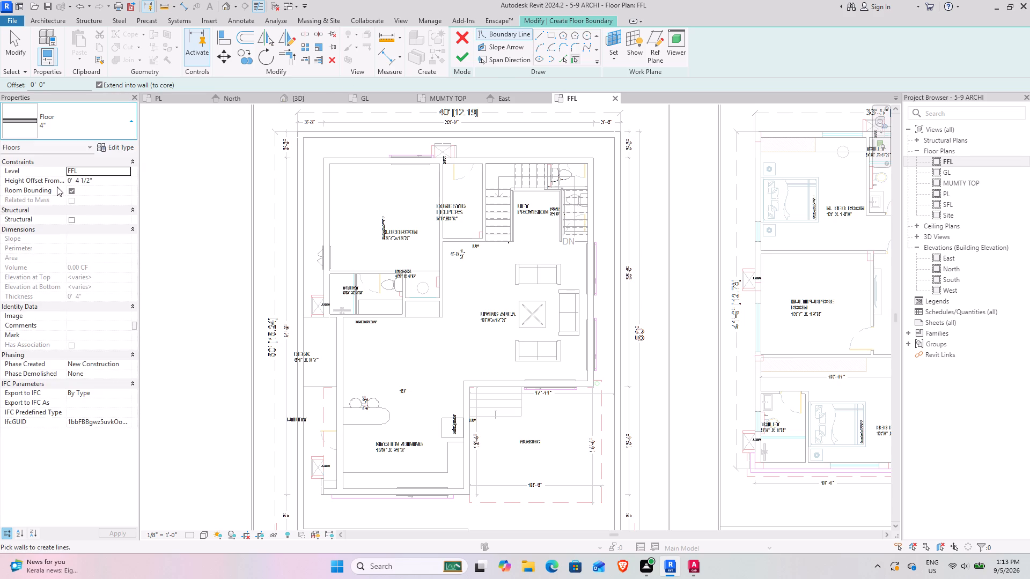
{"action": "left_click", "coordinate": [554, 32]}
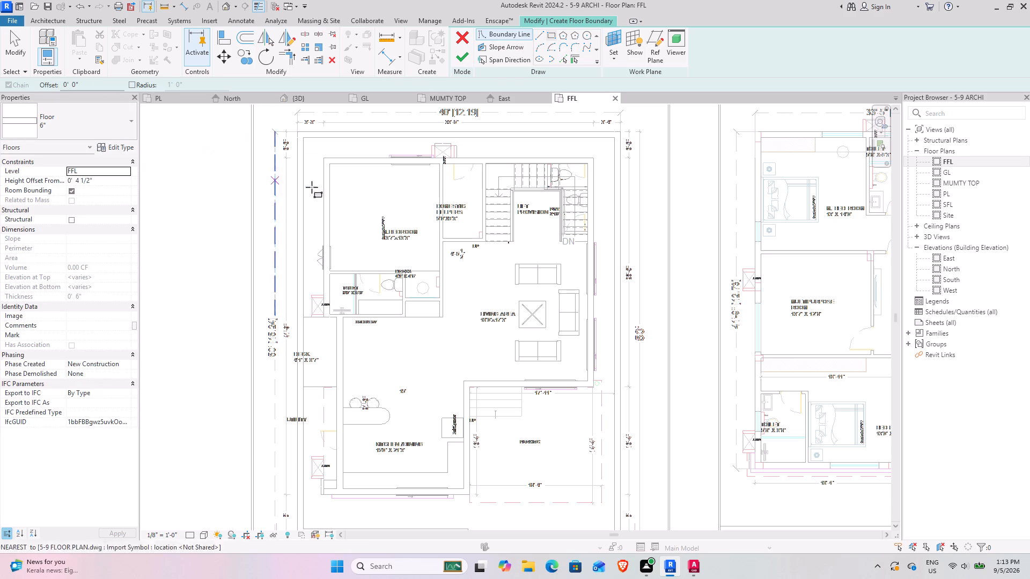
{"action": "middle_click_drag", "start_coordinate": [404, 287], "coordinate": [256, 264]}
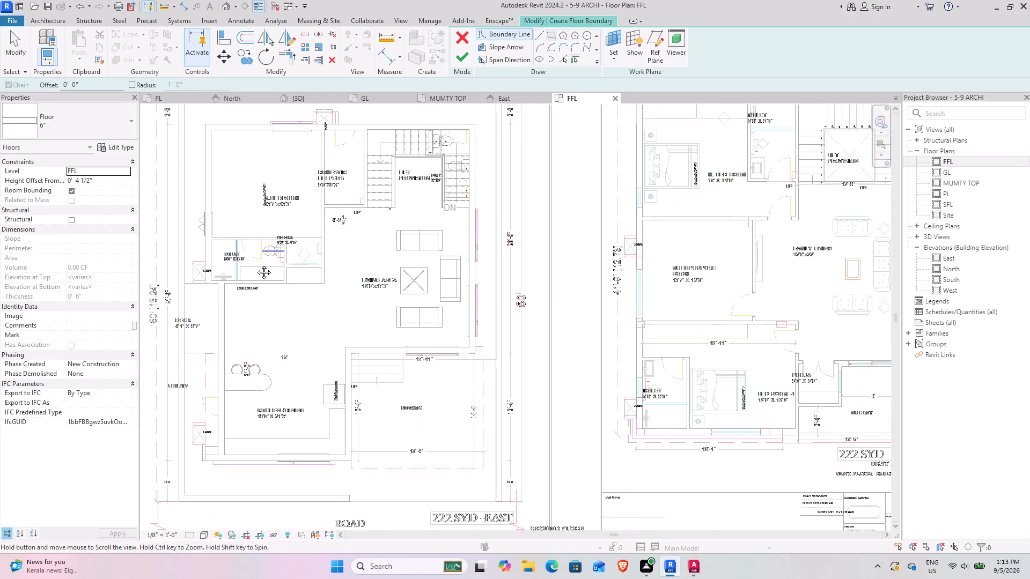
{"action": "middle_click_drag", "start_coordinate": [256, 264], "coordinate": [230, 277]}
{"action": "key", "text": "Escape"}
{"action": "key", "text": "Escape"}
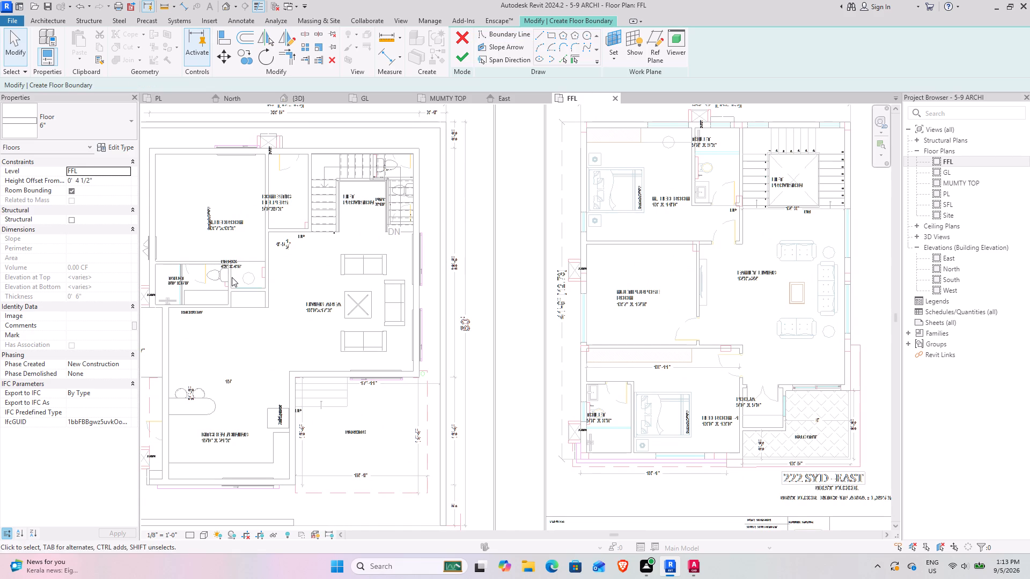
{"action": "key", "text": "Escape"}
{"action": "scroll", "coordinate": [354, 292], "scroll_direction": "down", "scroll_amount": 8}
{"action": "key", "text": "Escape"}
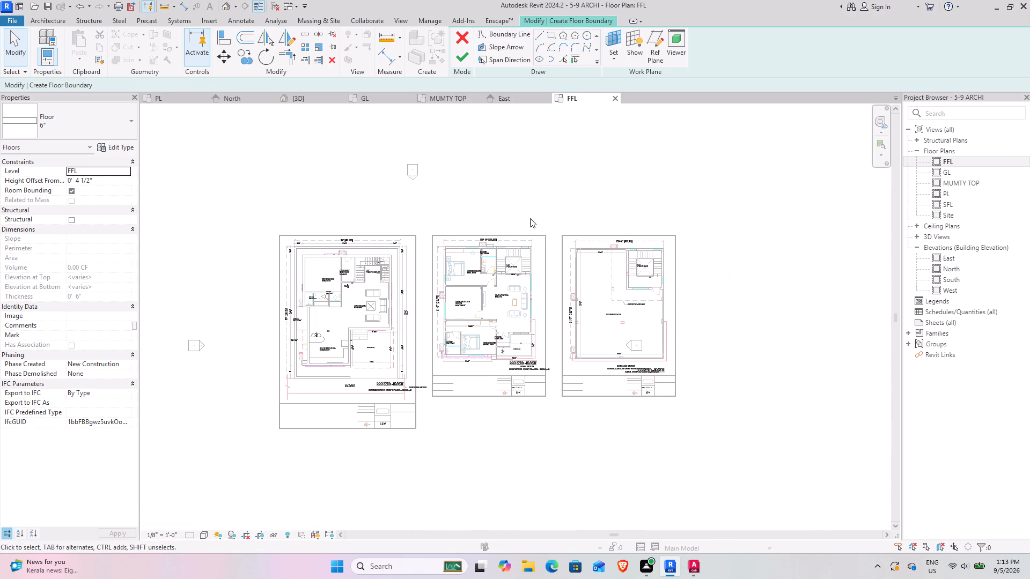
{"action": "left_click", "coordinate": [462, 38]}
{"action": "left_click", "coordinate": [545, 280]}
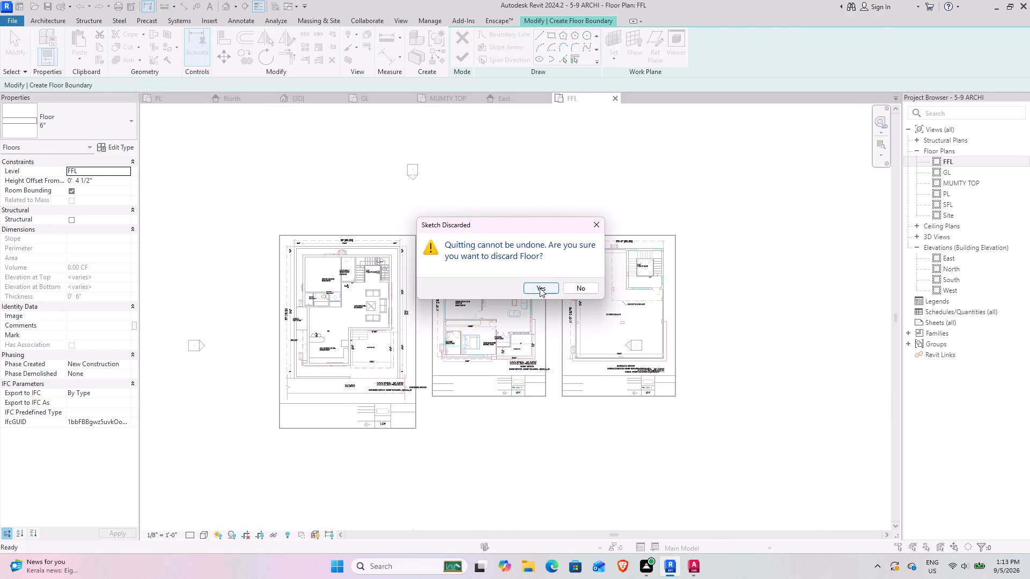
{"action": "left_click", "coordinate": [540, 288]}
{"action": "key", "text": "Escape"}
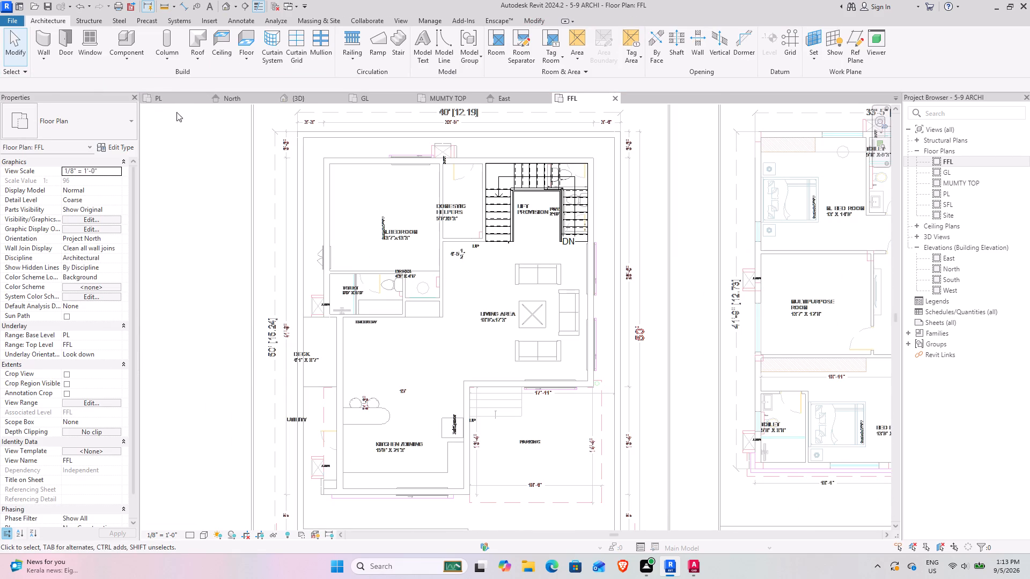
Set the work plane of the imported 5-9 FLOOR PLAN.dwg drawing to Level : FFL from the PL floor plan.
{"action": "left_click", "coordinate": [158, 102]}
{"action": "scroll", "coordinate": [305, 274], "scroll_direction": "down", "scroll_amount": 10}
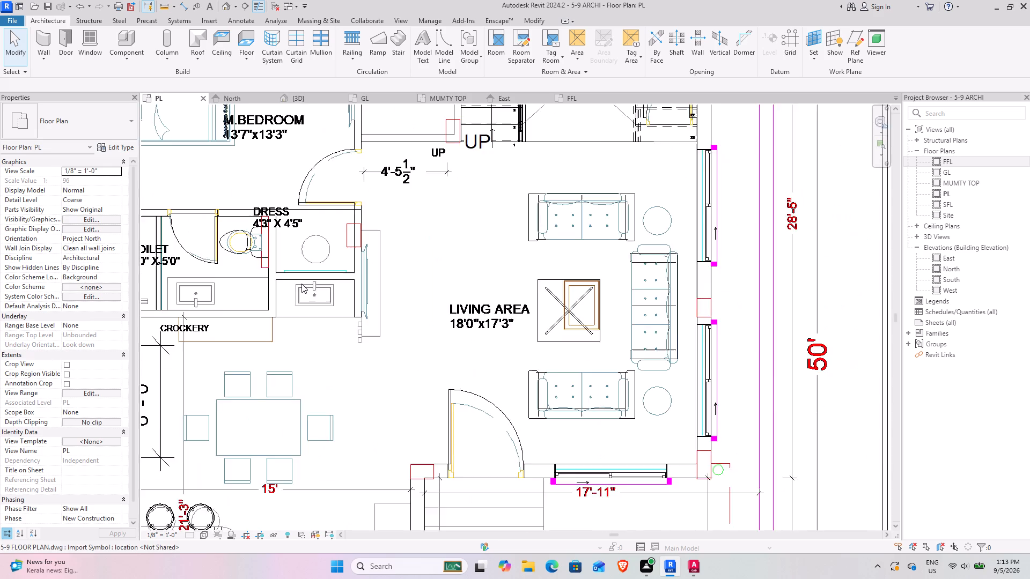
{"action": "scroll", "coordinate": [301, 284], "scroll_direction": "down", "scroll_amount": 13}
{"action": "left_click", "coordinate": [525, 294]}
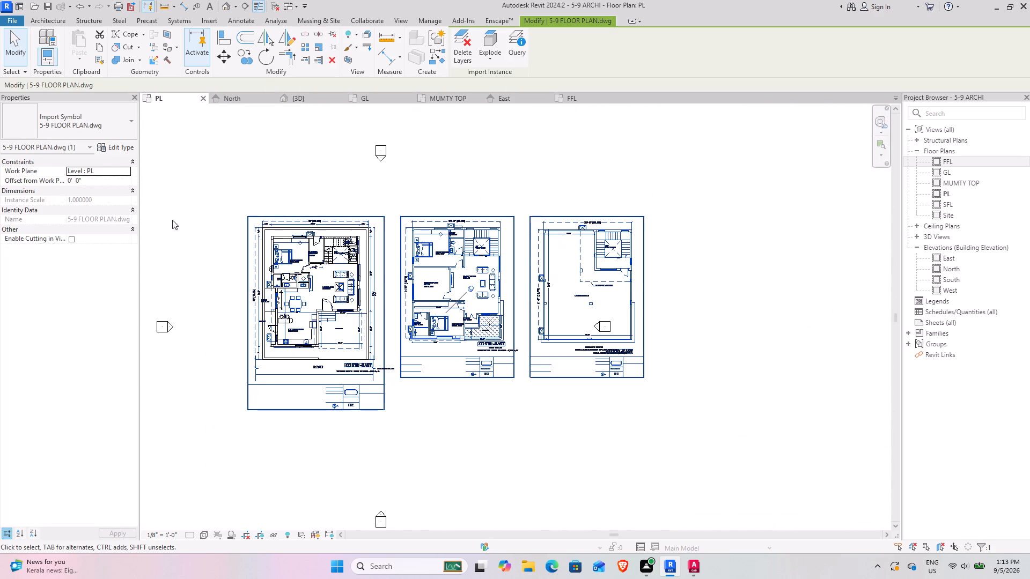
{"action": "left_click", "coordinate": [128, 170]}
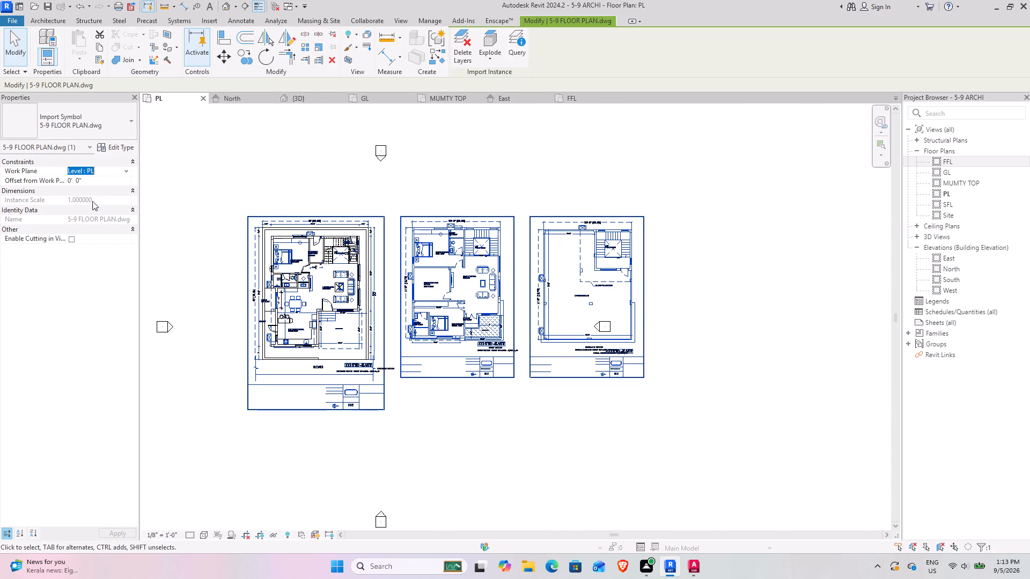
{"action": "left_click", "coordinate": [95, 198]}
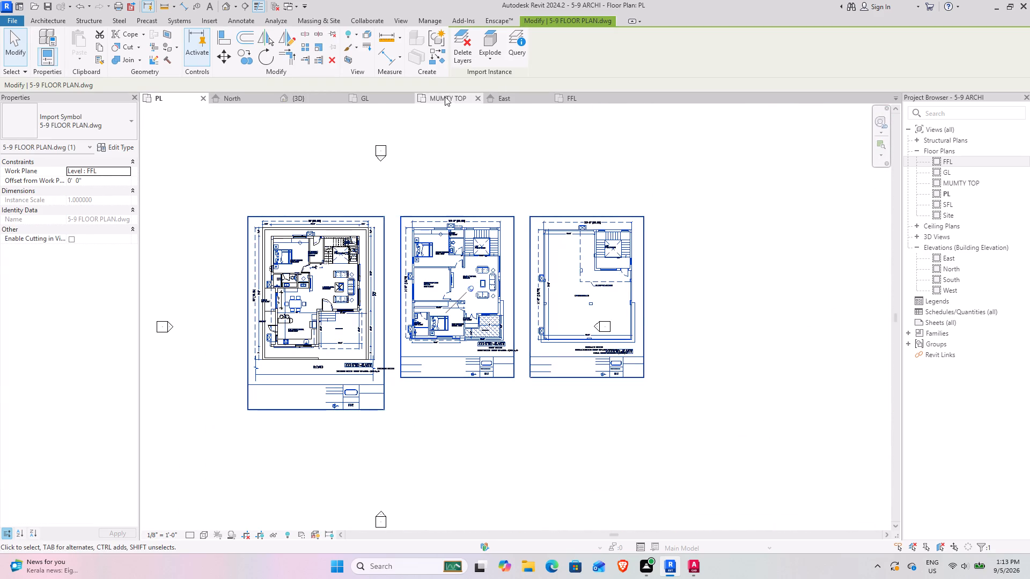
{"action": "key", "text": "Escape"}
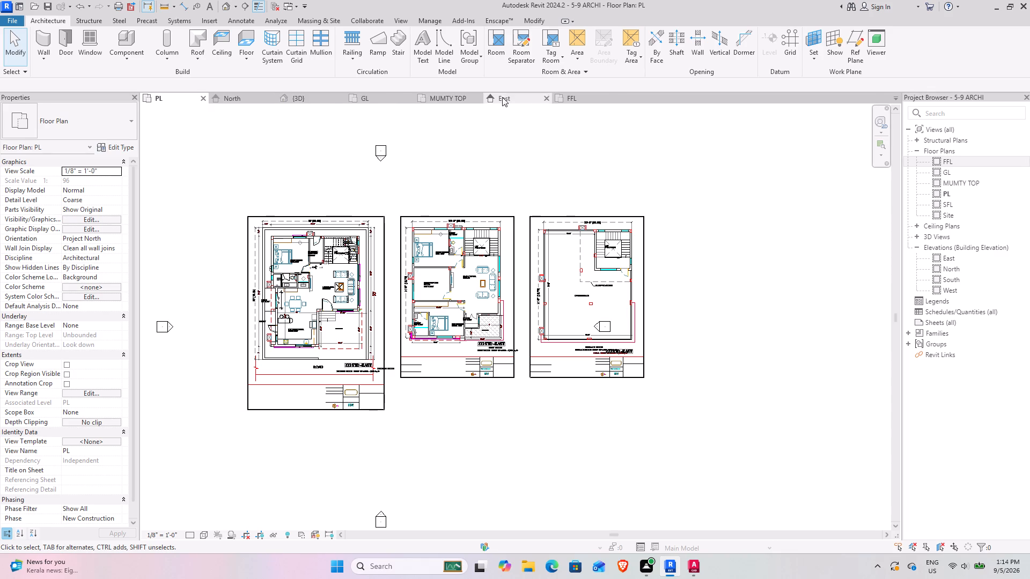
In the FFL plan, unpin the imported drawing and move its first-floor M. BED ROOM outer corner onto the matching modelled wall corner.
{"action": "left_click", "coordinate": [572, 97]}
{"action": "scroll", "coordinate": [491, 317], "scroll_direction": "down", "scroll_amount": 4}
{"action": "middle_click_drag", "start_coordinate": [587, 304], "coordinate": [487, 304]}
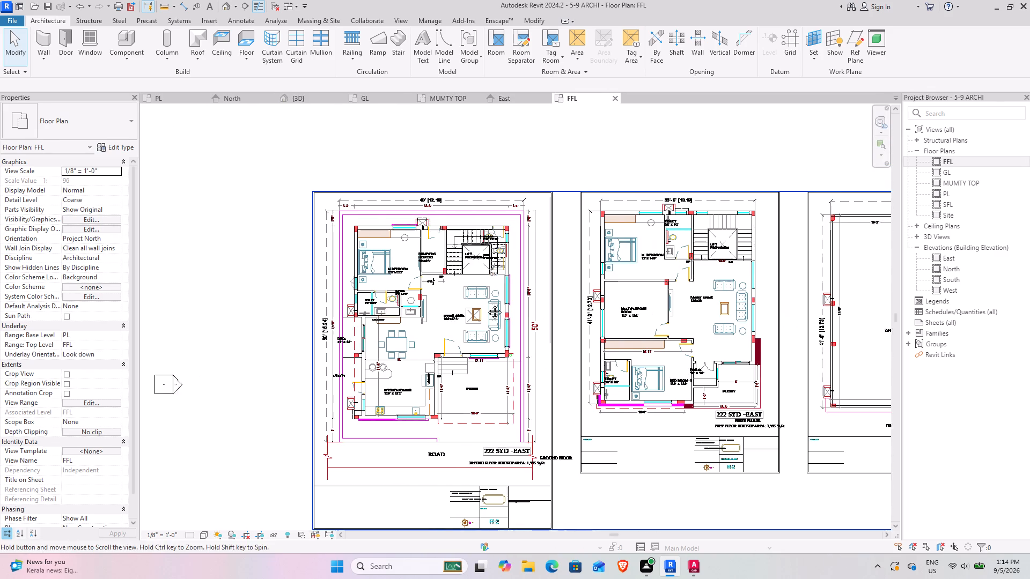
{"action": "middle_click_drag", "start_coordinate": [487, 304], "coordinate": [463, 304]}
{"action": "left_click", "coordinate": [591, 254]}
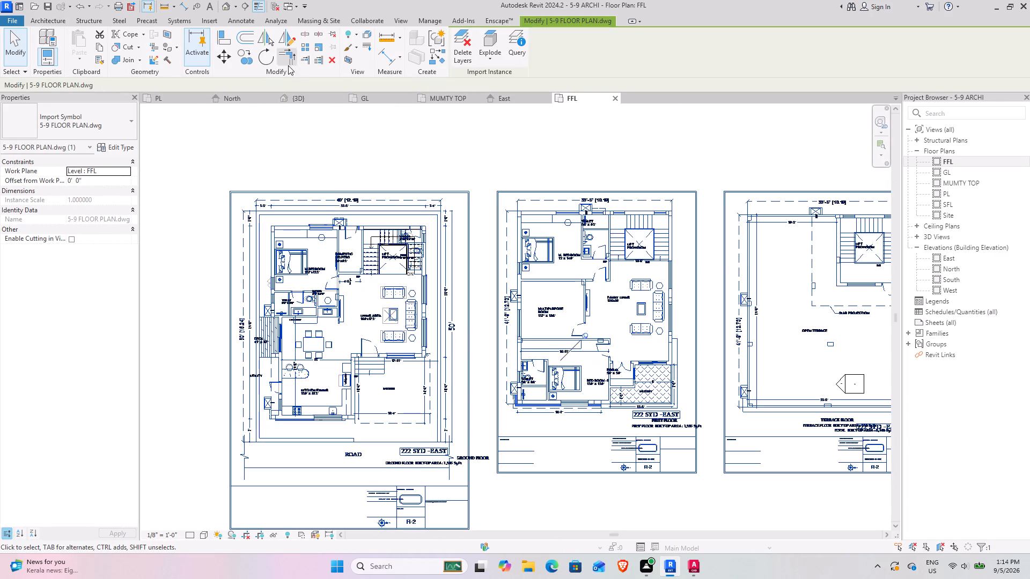
{"action": "left_click", "coordinate": [330, 29]}
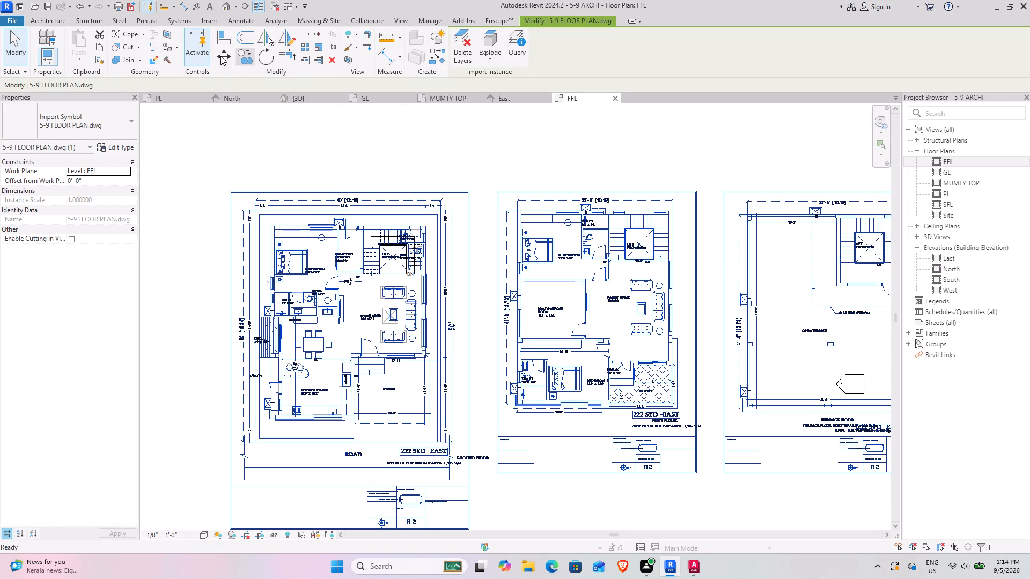
{"action": "left_click", "coordinate": [220, 56]}
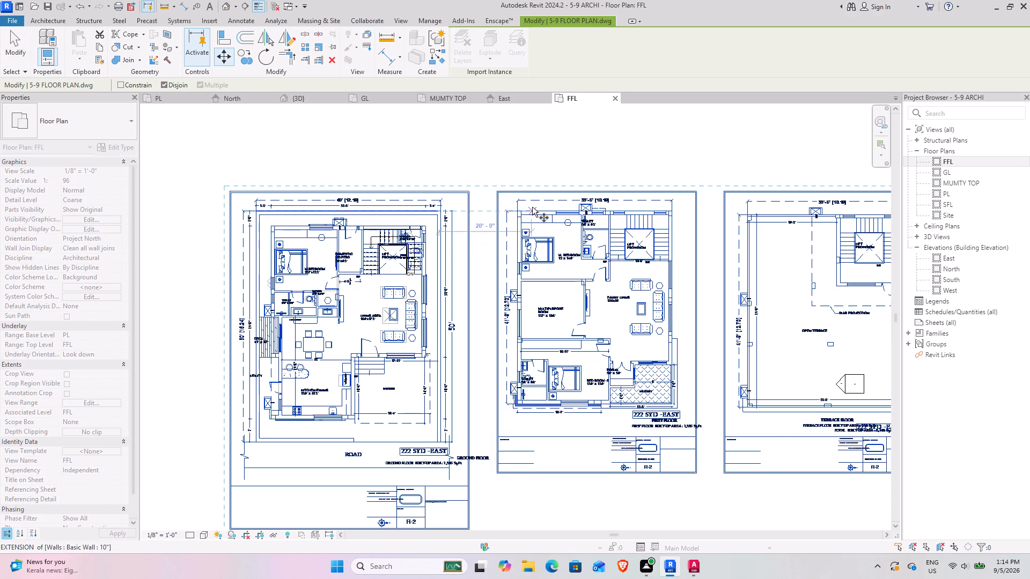
{"action": "scroll", "coordinate": [532, 207], "scroll_direction": "up", "scroll_amount": 13}
{"action": "left_click", "coordinate": [516, 229]}
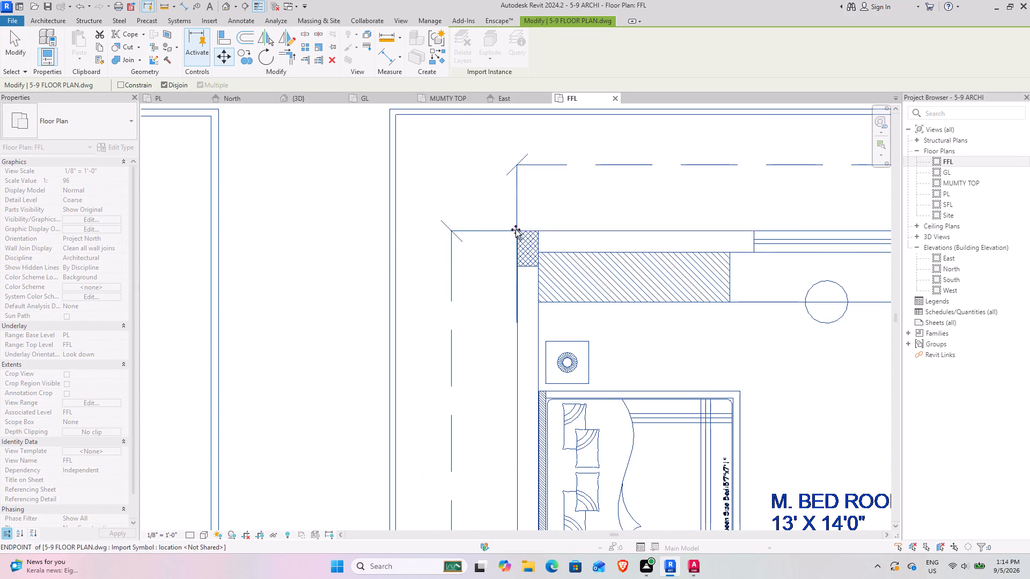
{"action": "scroll", "coordinate": [263, 252], "scroll_direction": "down", "scroll_amount": 7}
{"action": "middle_click_drag", "start_coordinate": [238, 268], "coordinate": [641, 213]}
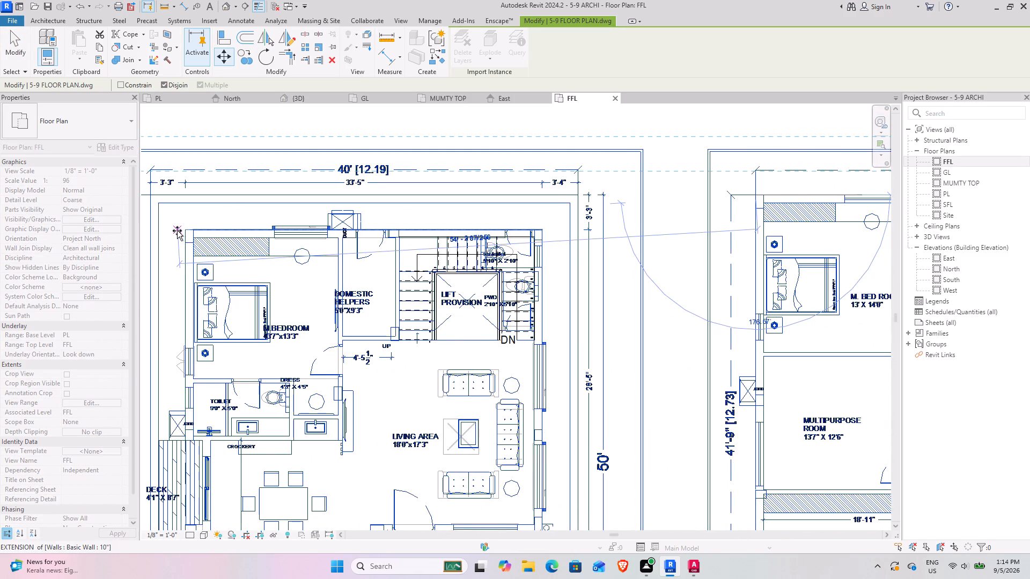
{"action": "middle_click_drag", "start_coordinate": [210, 241], "coordinate": [356, 213]}
{"action": "scroll", "coordinate": [330, 201], "scroll_direction": "up", "scroll_amount": 8}
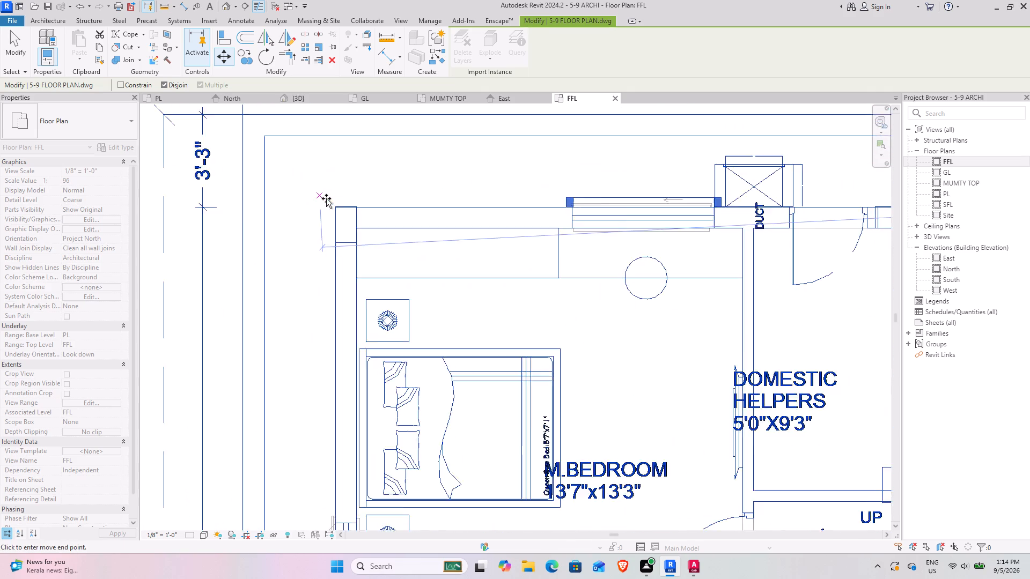
{"action": "left_click", "coordinate": [334, 209]}
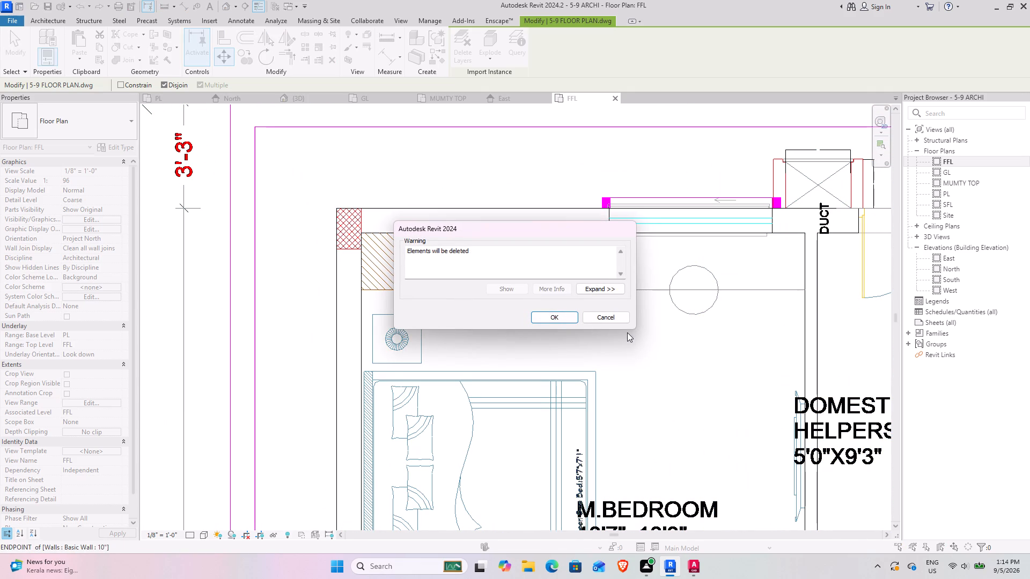
{"action": "left_click", "coordinate": [546, 317]}
{"action": "scroll", "coordinate": [404, 309], "scroll_direction": "down", "scroll_amount": 7}
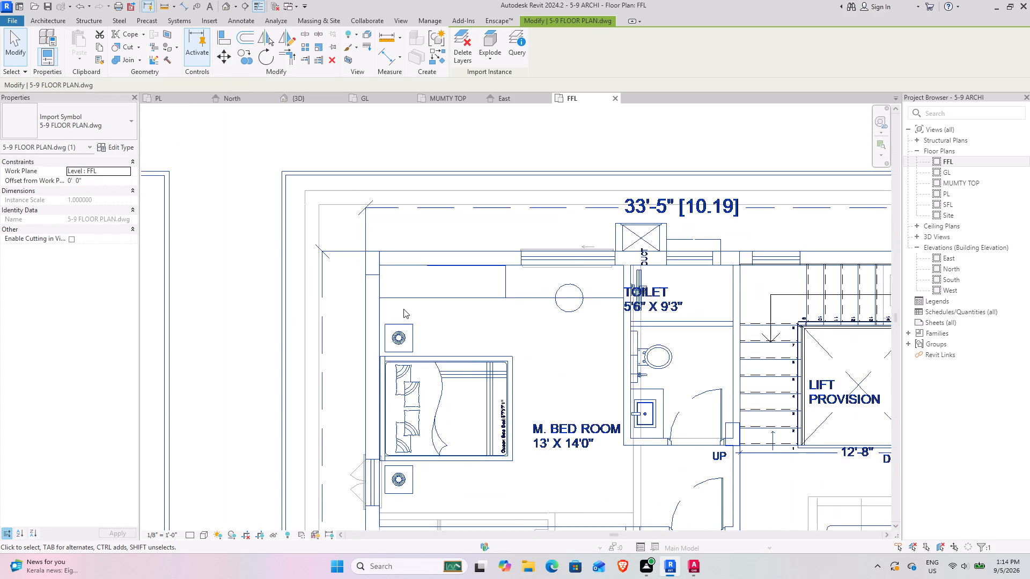
{"action": "scroll", "coordinate": [403, 309], "scroll_direction": "down", "scroll_amount": 2}
{"action": "middle_click_drag", "start_coordinate": [573, 342], "coordinate": [509, 269]}
Check the house in 3D, then pin the moved 5-9 FLOOR PLAN.dwg drawing in the FFL floor plan.
{"action": "left_click", "coordinate": [292, 95]}
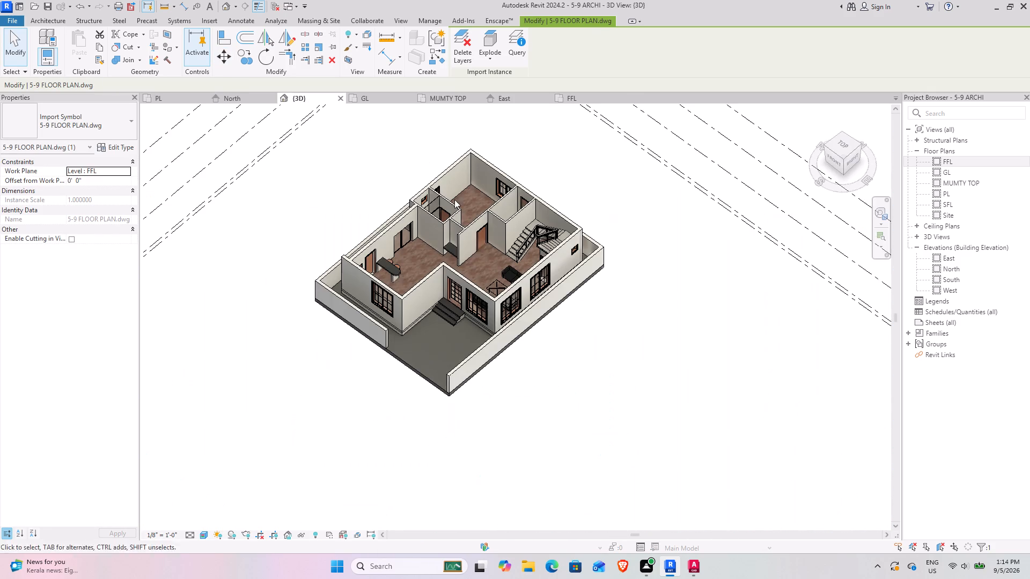
{"action": "scroll", "coordinate": [432, 283], "scroll_direction": "up", "scroll_amount": 3}
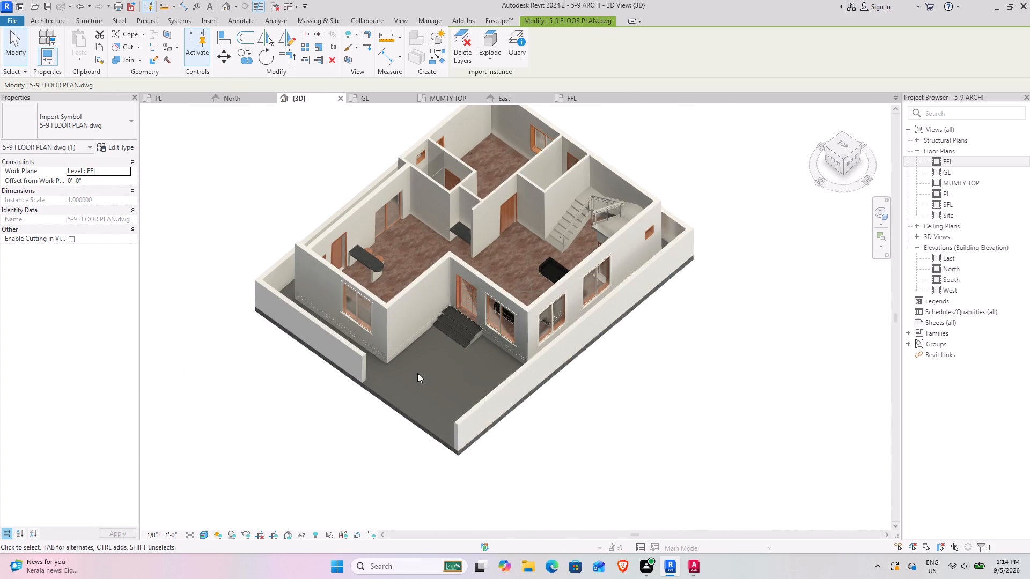
{"action": "middle_click_drag", "start_coordinate": [416, 373], "coordinate": [439, 342], "text": "shift"}
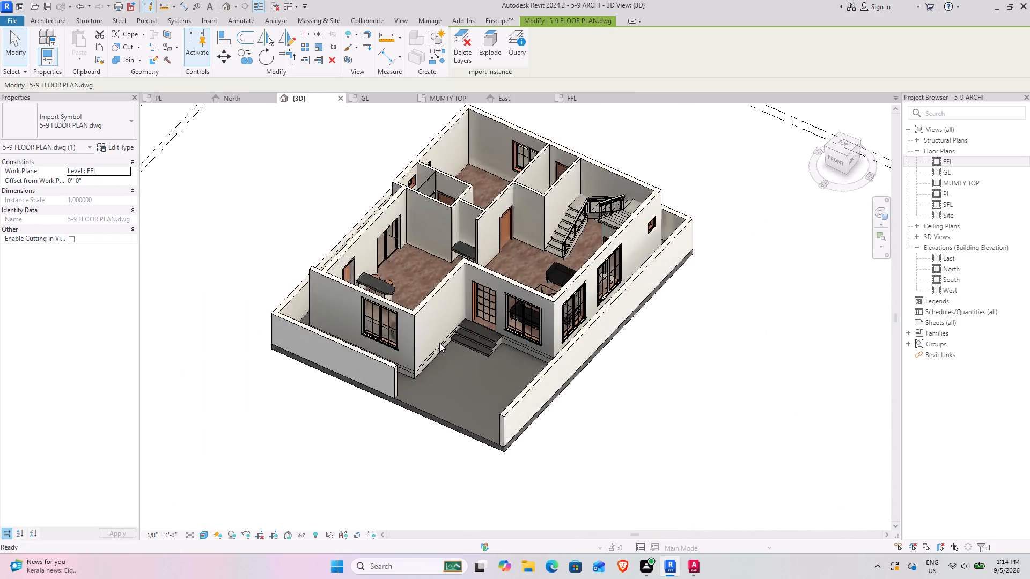
{"action": "middle_click_drag", "start_coordinate": [438, 344], "coordinate": [508, 401], "text": "shift"}
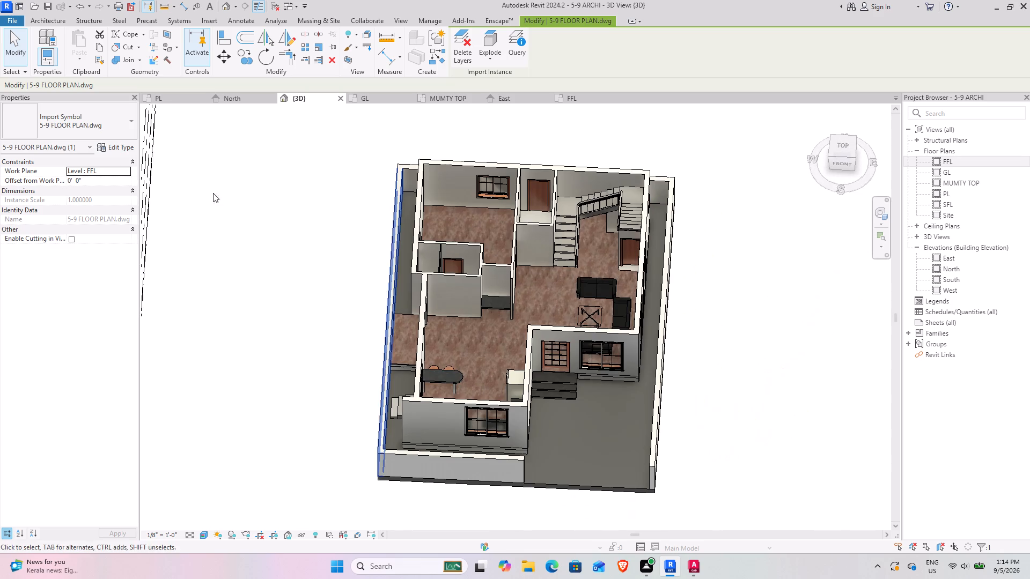
{"action": "left_click", "coordinate": [573, 99]}
{"action": "scroll", "coordinate": [522, 268], "scroll_direction": "down", "scroll_amount": 3}
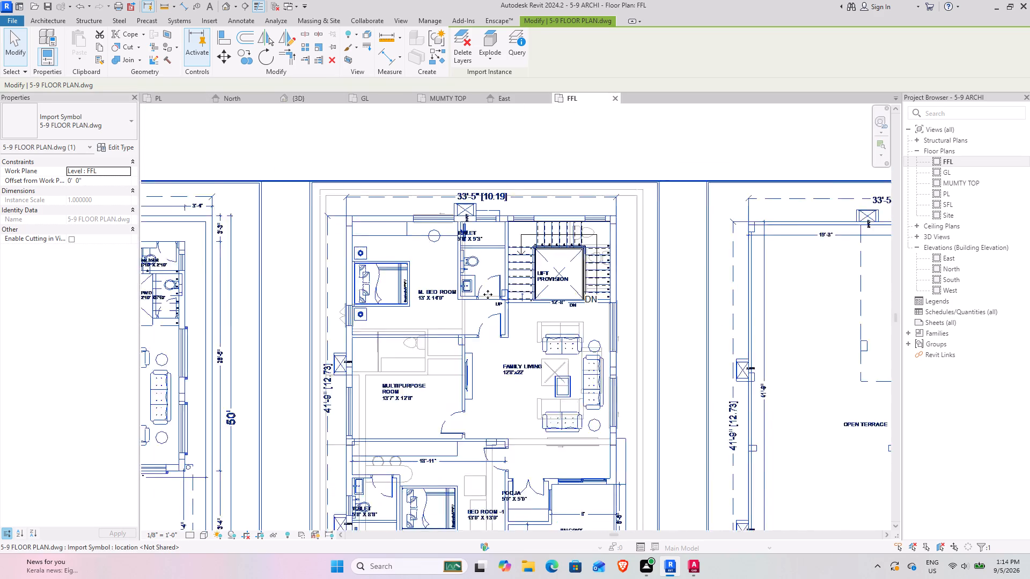
{"action": "scroll", "coordinate": [488, 294], "scroll_direction": "down", "scroll_amount": 2}
{"action": "middle_click_drag", "start_coordinate": [446, 333], "coordinate": [499, 258]}
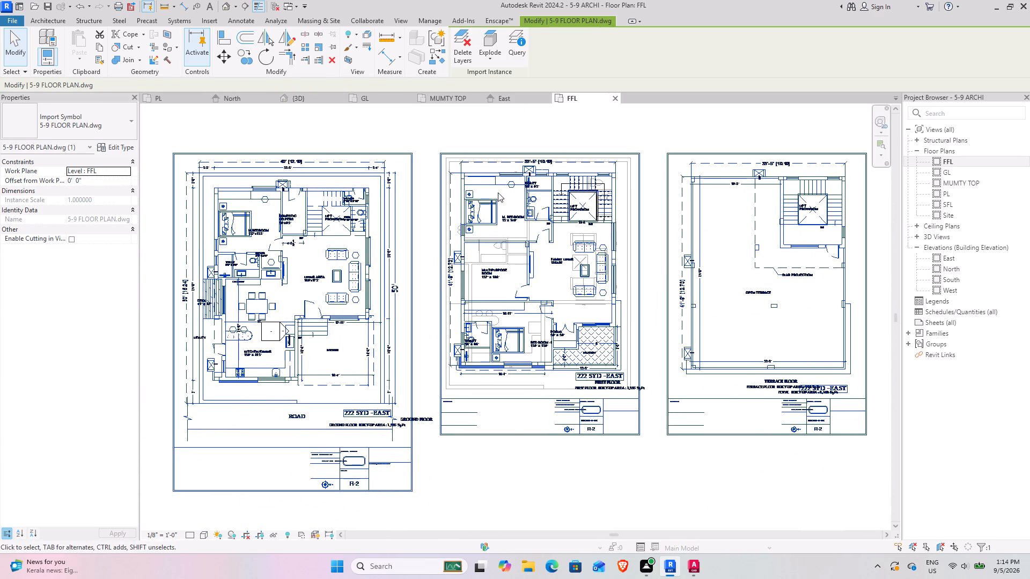
{"action": "left_click", "coordinate": [331, 47]}
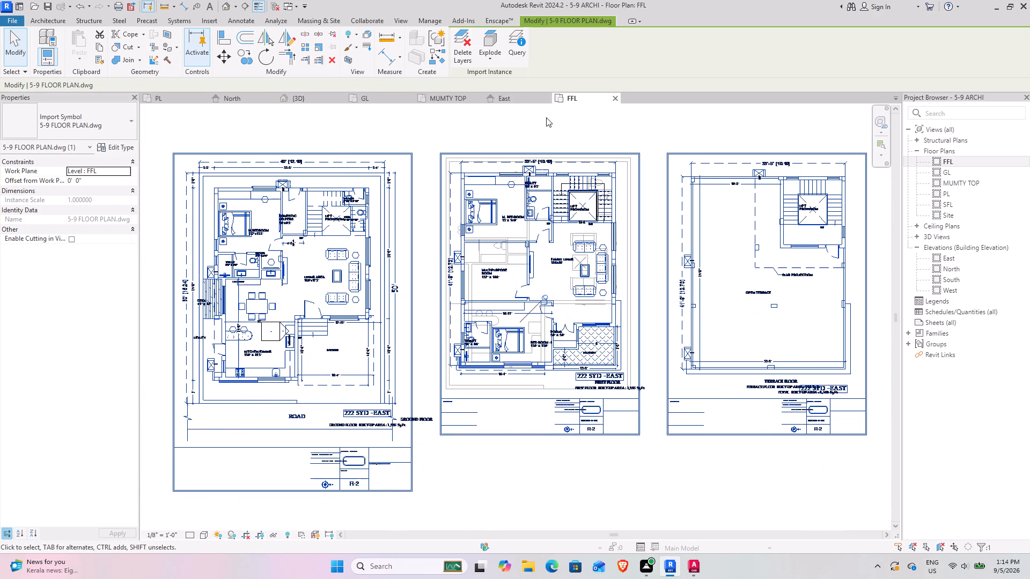
{"action": "key", "text": "Escape"}
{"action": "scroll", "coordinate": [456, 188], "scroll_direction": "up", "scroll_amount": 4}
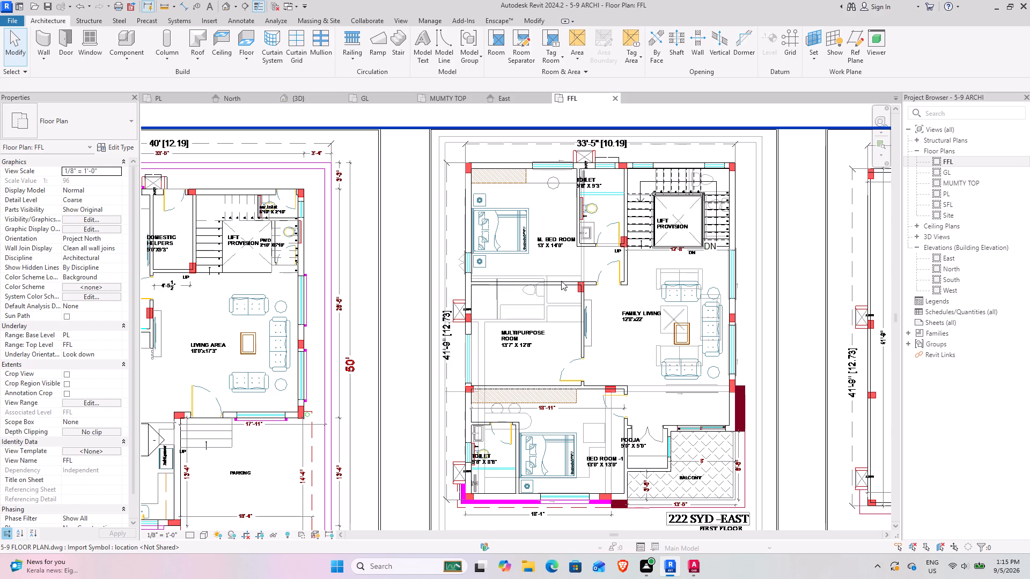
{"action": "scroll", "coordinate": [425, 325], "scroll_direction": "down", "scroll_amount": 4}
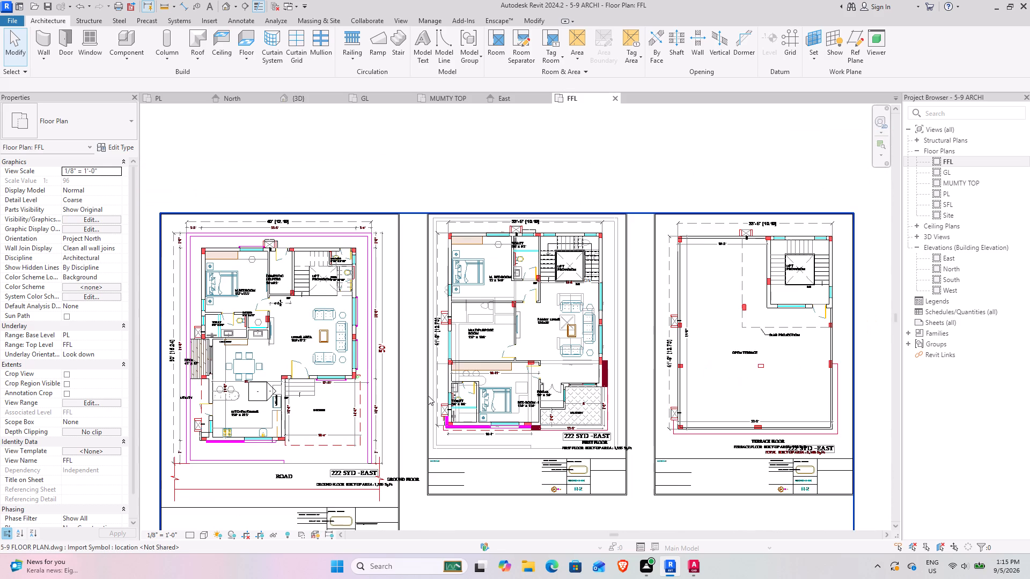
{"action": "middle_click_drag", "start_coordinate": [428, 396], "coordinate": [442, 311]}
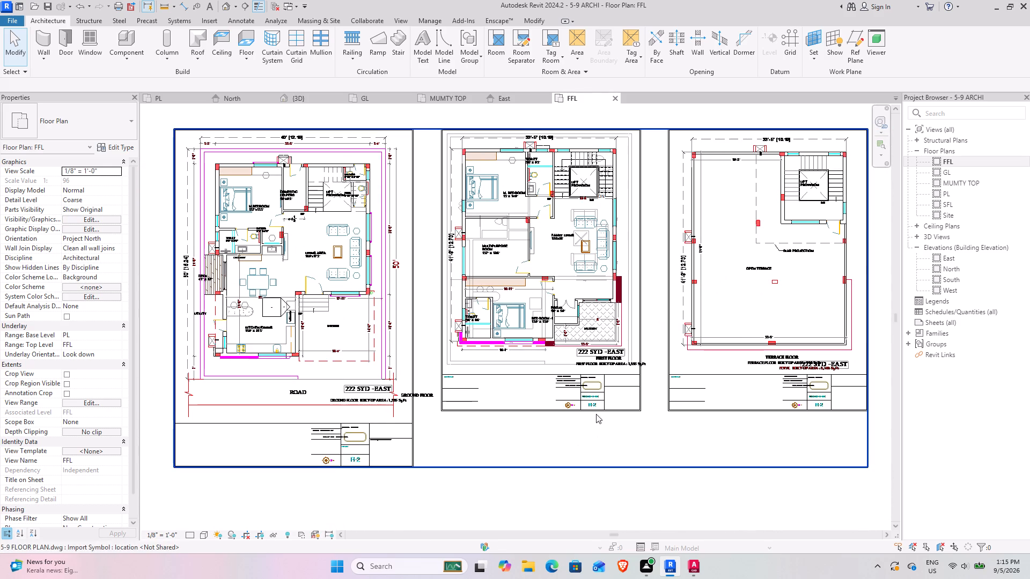
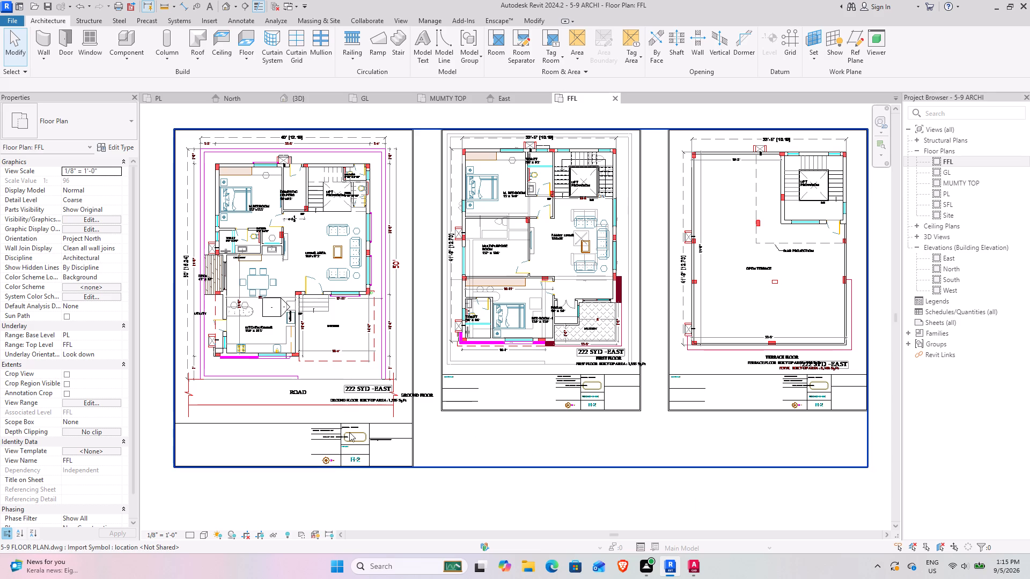
Examine the imported ground, first and terrace floor plans, focusing on the first-floor layout and its outer extents.
{"action": "left_click", "coordinate": [402, 452]}
{"action": "left_click", "coordinate": [418, 458]}
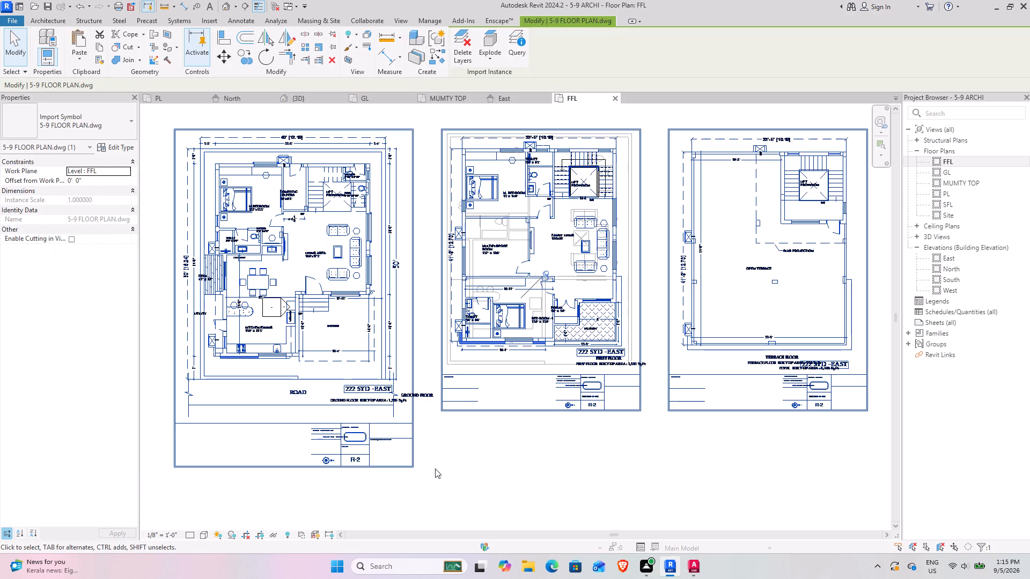
{"action": "left_click", "coordinate": [465, 494]}
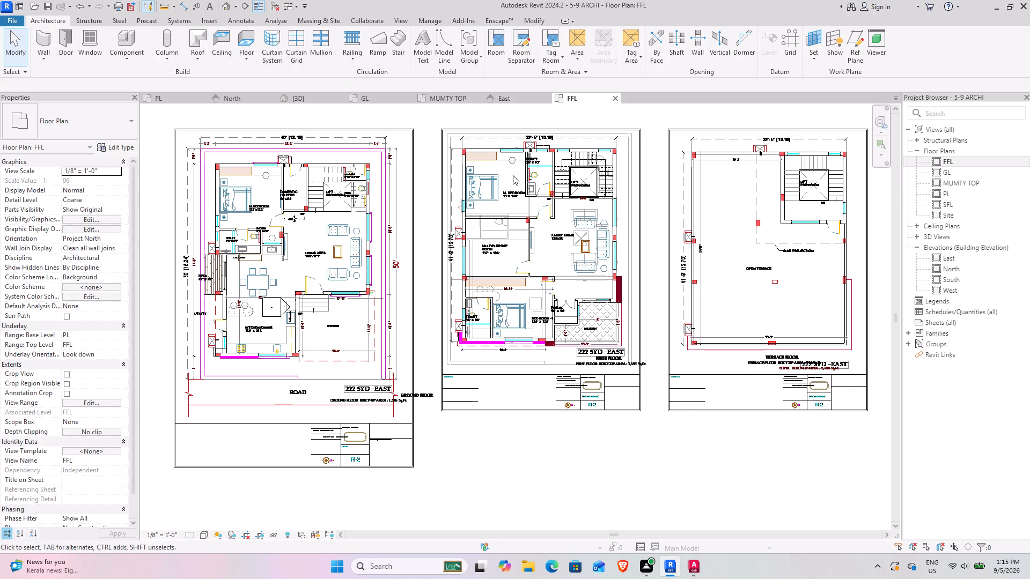
{"action": "scroll", "coordinate": [513, 167], "scroll_direction": "up", "scroll_amount": 6}
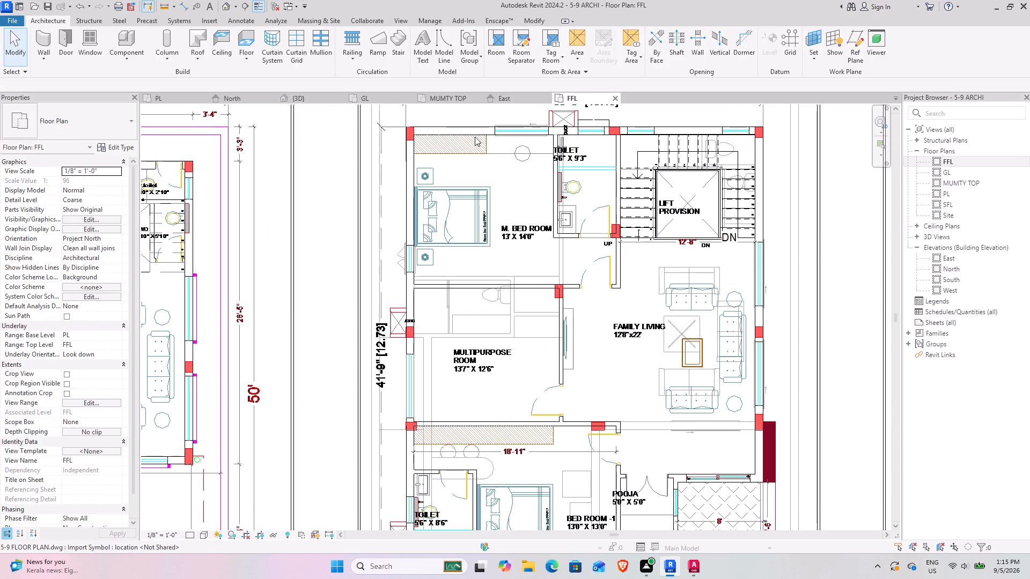
{"action": "scroll", "coordinate": [479, 201], "scroll_direction": "down", "scroll_amount": 4}
{"action": "middle_click_drag", "start_coordinate": [542, 226], "coordinate": [439, 270]}
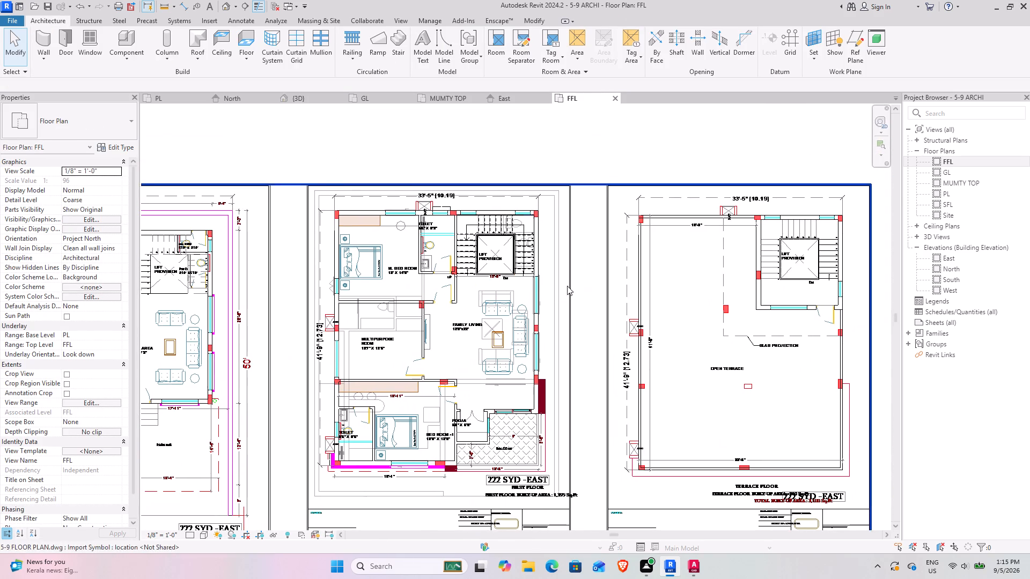
{"action": "scroll", "coordinate": [488, 446], "scroll_direction": "up", "scroll_amount": 4}
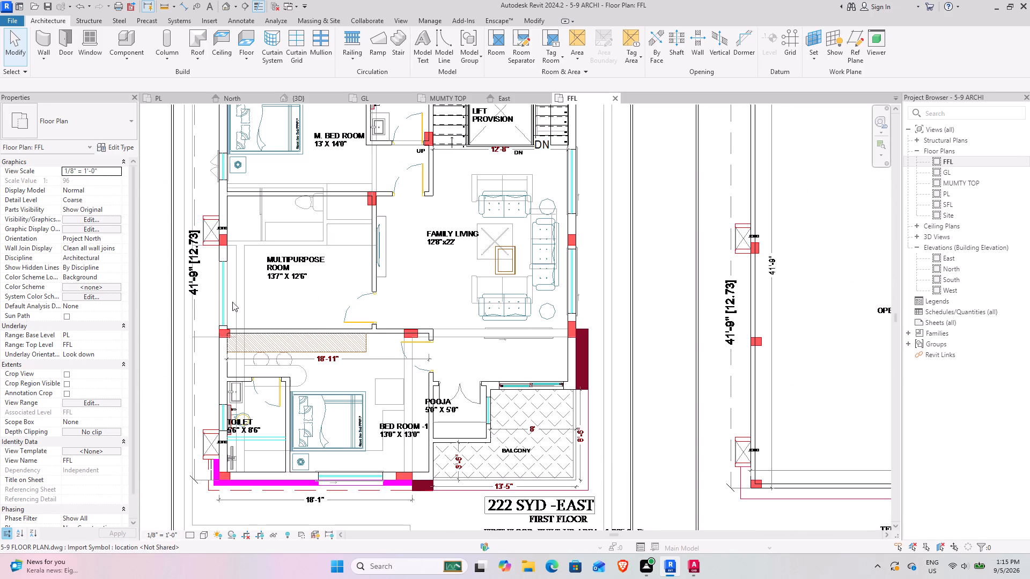
{"action": "scroll", "coordinate": [216, 259], "scroll_direction": "down", "scroll_amount": 2}
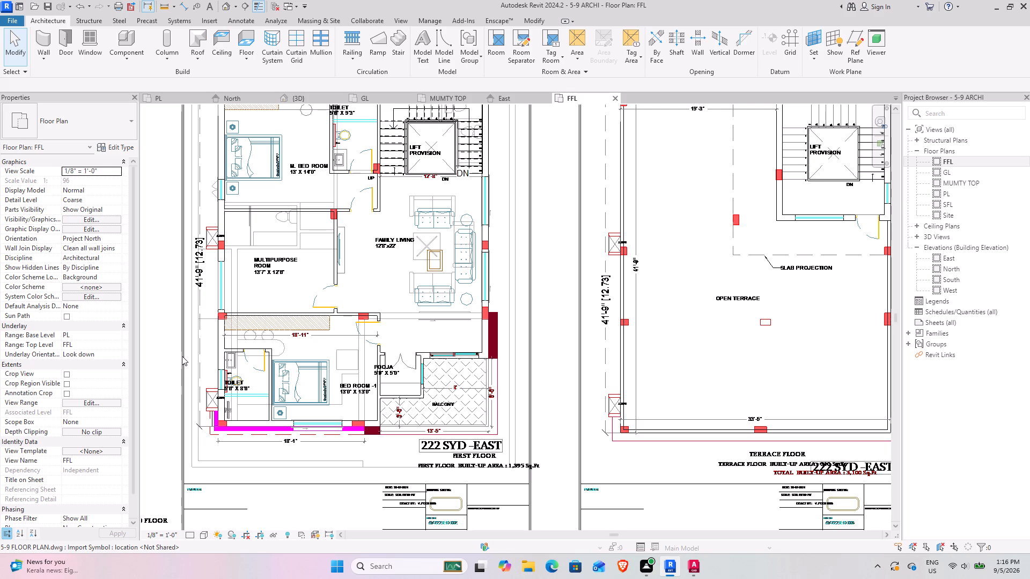
{"action": "scroll", "coordinate": [279, 321], "scroll_direction": "down", "scroll_amount": 4}
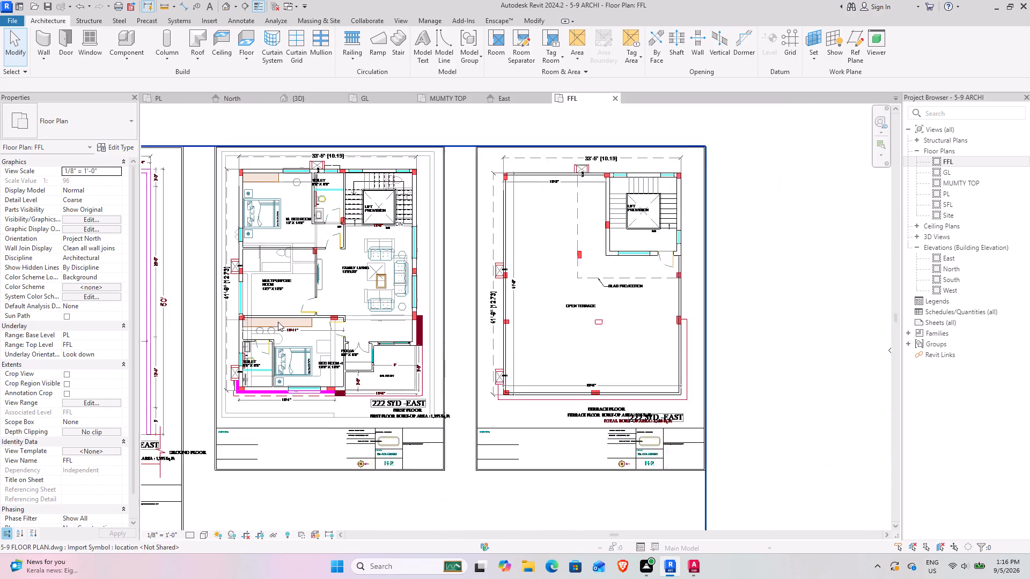
{"action": "middle_click_drag", "start_coordinate": [279, 418], "coordinate": [541, 396]}
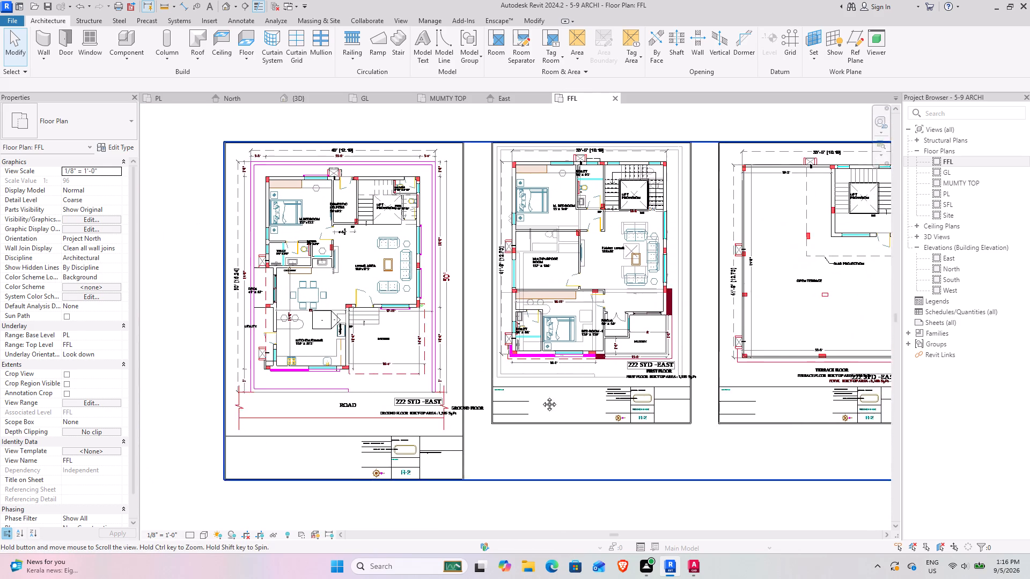
{"action": "middle_click_drag", "start_coordinate": [541, 396], "coordinate": [465, 413]}
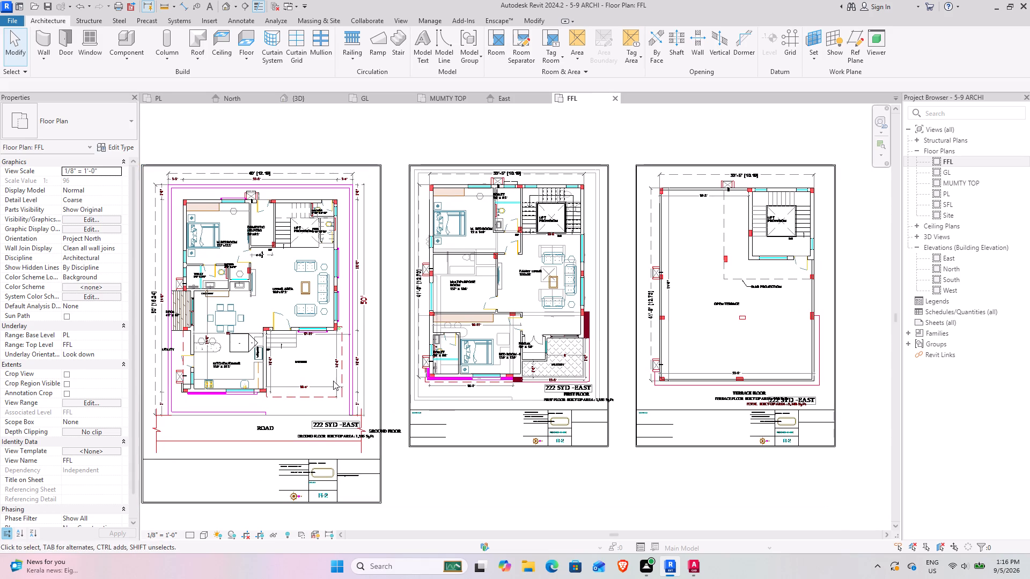
{"action": "scroll", "coordinate": [332, 381], "scroll_direction": "up", "scroll_amount": 3}
{"action": "middle_click_drag", "start_coordinate": [332, 381], "coordinate": [357, 403]}
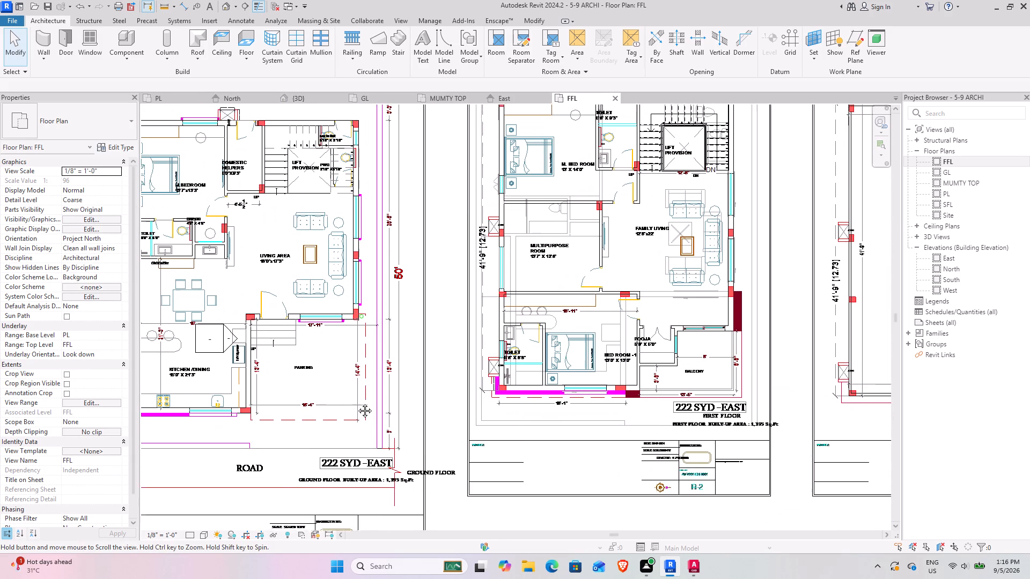
{"action": "middle_click_drag", "start_coordinate": [357, 403], "coordinate": [358, 405]}
{"action": "scroll", "coordinate": [358, 405], "scroll_direction": "down", "scroll_amount": 2}
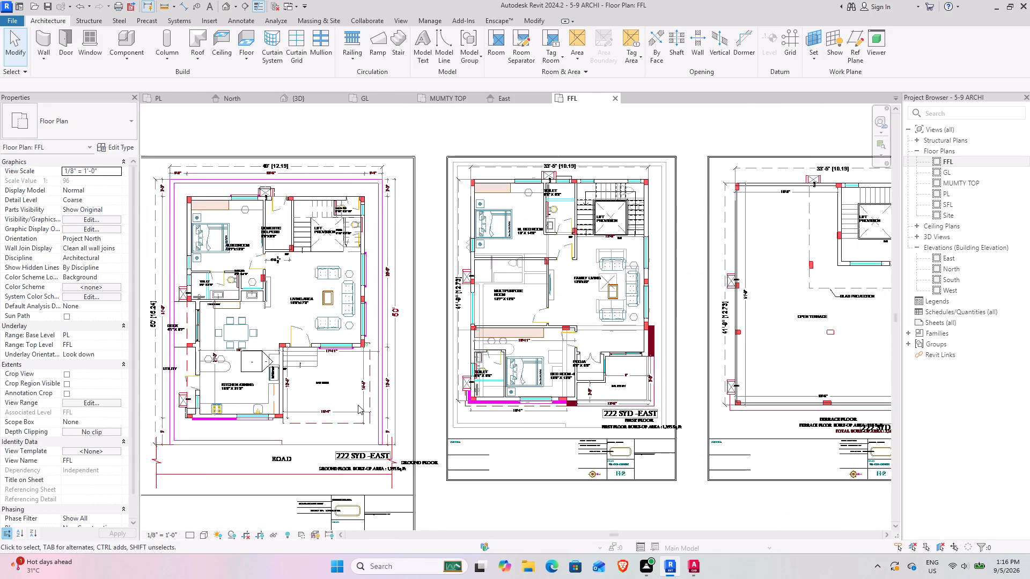
{"action": "scroll", "coordinate": [358, 405], "scroll_direction": "down", "scroll_amount": 1}
{"action": "middle_click_drag", "start_coordinate": [348, 401], "coordinate": [342, 361]}
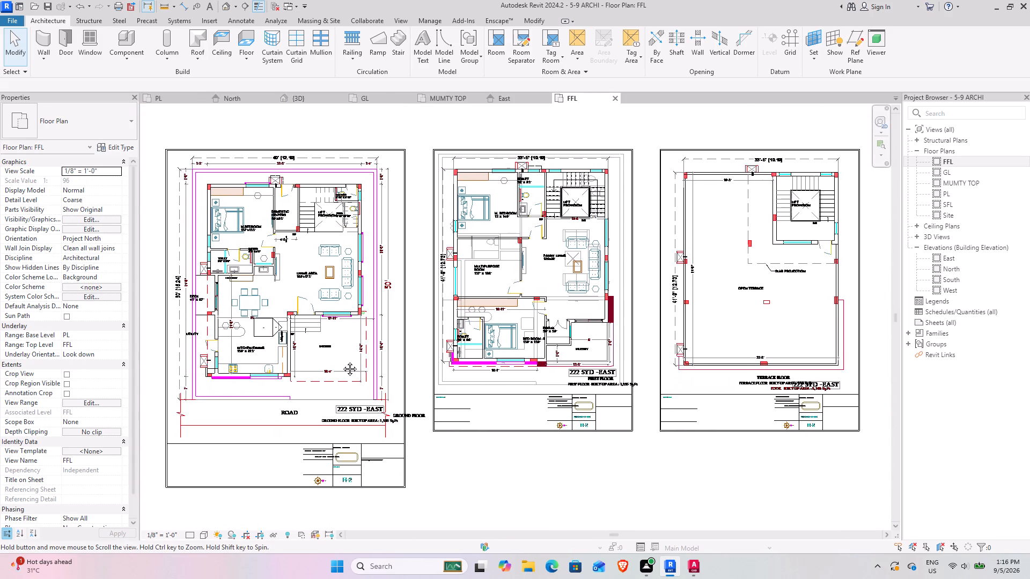
{"action": "middle_click_drag", "start_coordinate": [342, 361], "coordinate": [359, 372]}
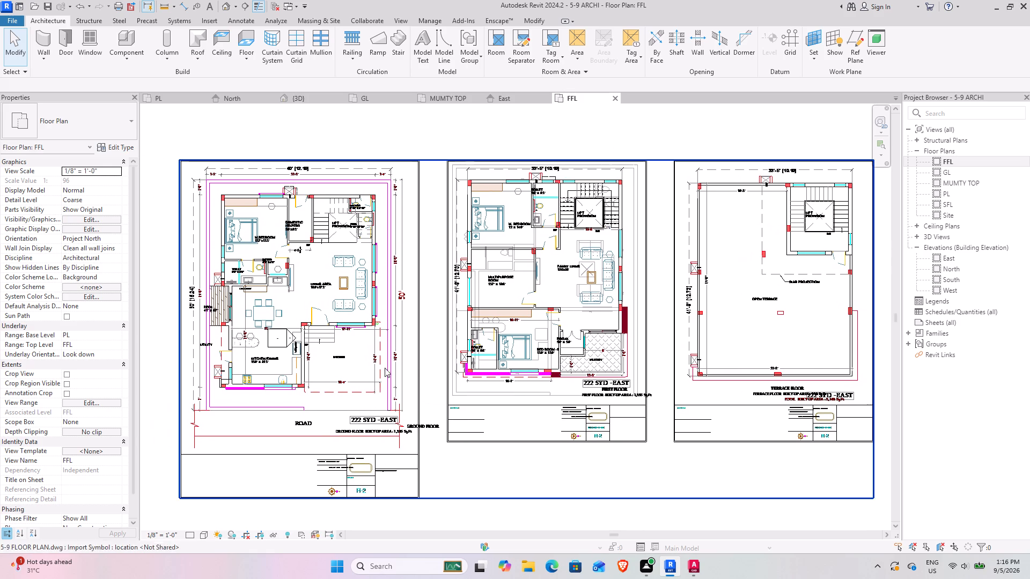
{"action": "scroll", "coordinate": [457, 344], "scroll_direction": "up", "scroll_amount": 3}
{"action": "middle_click_drag", "start_coordinate": [560, 341], "coordinate": [474, 396]}
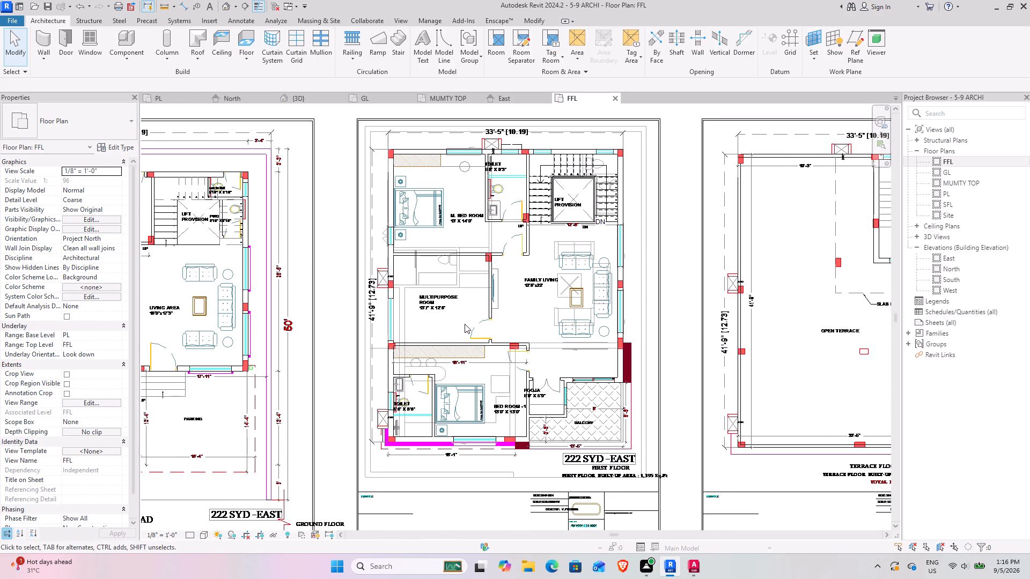
{"action": "scroll", "coordinate": [448, 150], "scroll_direction": "up", "scroll_amount": 3}
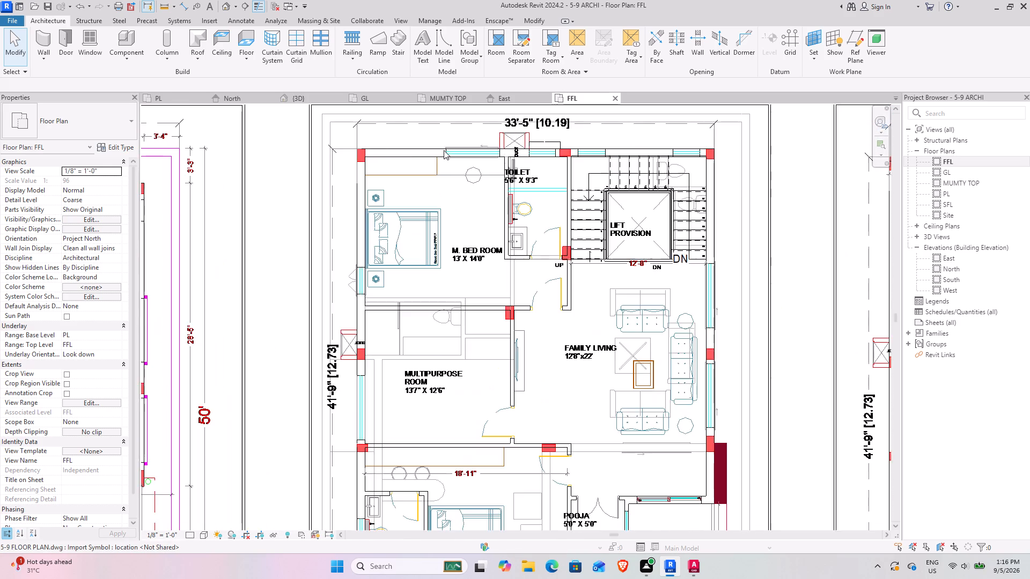
Create a 6" floor on level FFL with a rectangular boundary from the master bedroom's outer wall corner to the balcony's diagonally opposite outer corner.
{"action": "scroll", "coordinate": [418, 152], "scroll_direction": "up", "scroll_amount": 3}
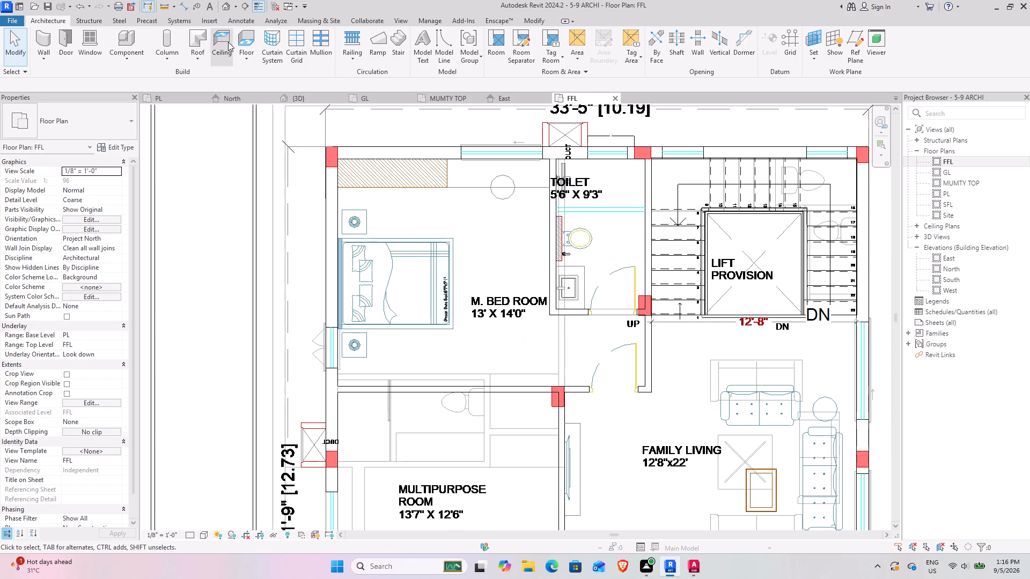
{"action": "left_click", "coordinate": [247, 42]}
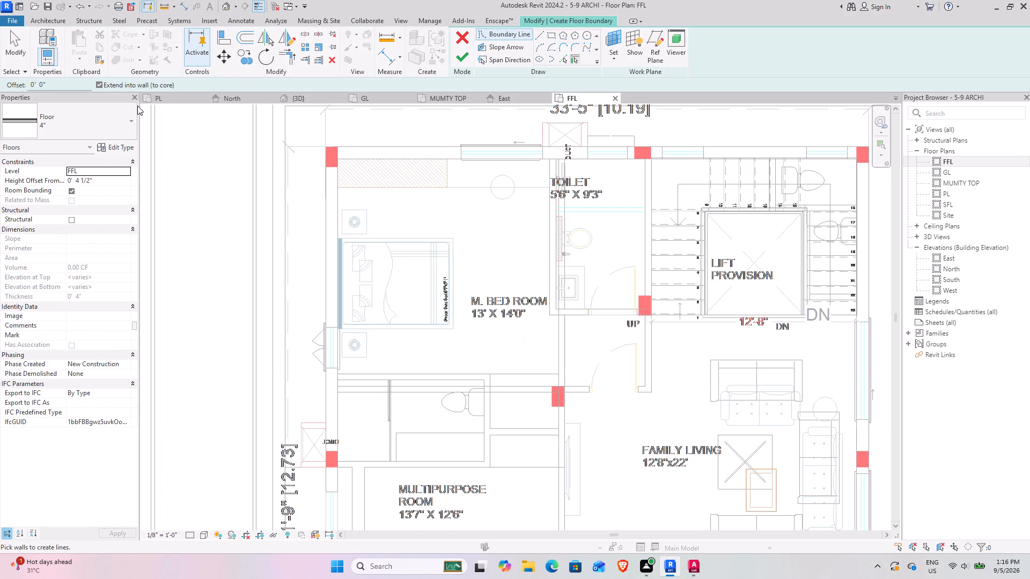
{"action": "left_click", "coordinate": [126, 106]}
{"action": "left_click", "coordinate": [39, 191]}
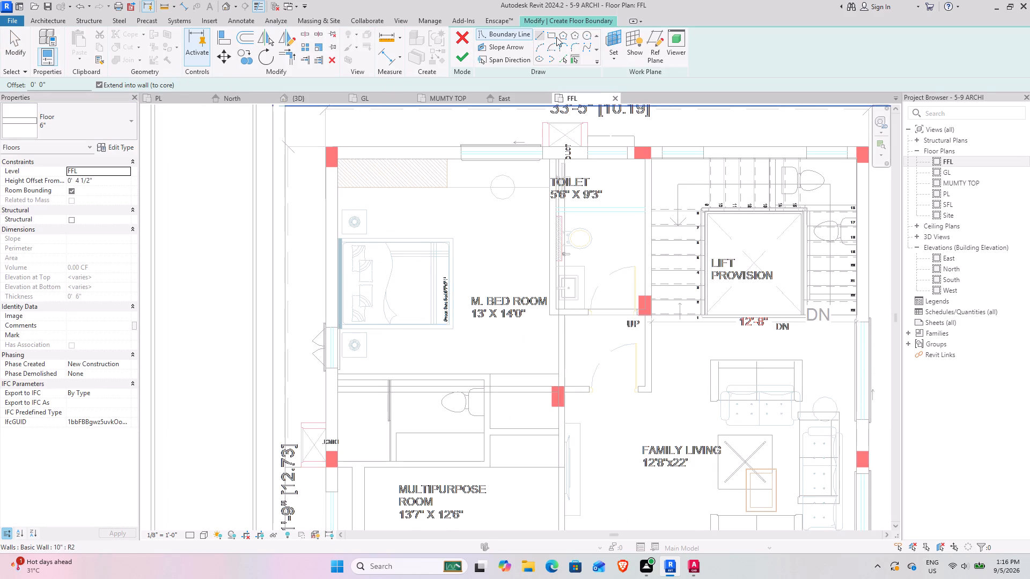
{"action": "left_click", "coordinate": [549, 34]}
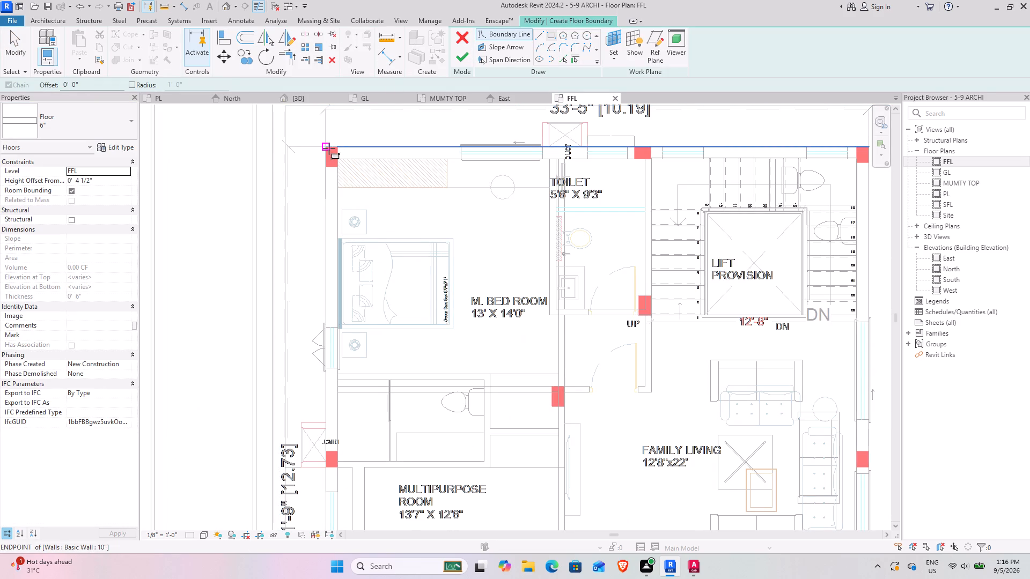
{"action": "left_click", "coordinate": [329, 149]}
{"action": "scroll", "coordinate": [523, 304], "scroll_direction": "down", "scroll_amount": 4}
{"action": "middle_click_drag", "start_coordinate": [623, 372], "coordinate": [474, 238]}
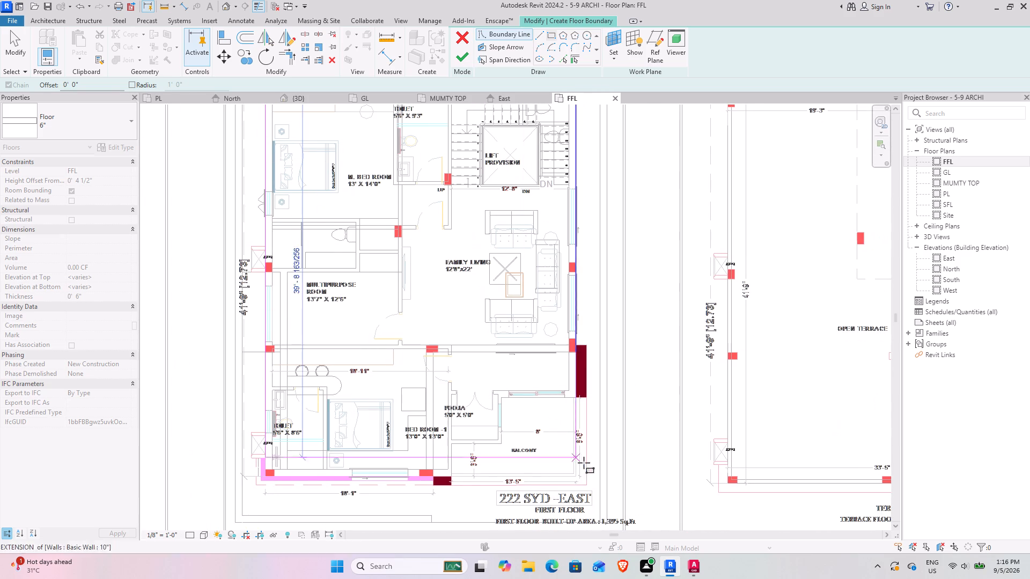
{"action": "scroll", "coordinate": [575, 494], "scroll_direction": "up", "scroll_amount": 7}
{"action": "middle_click_drag", "start_coordinate": [572, 486], "coordinate": [763, 413]}
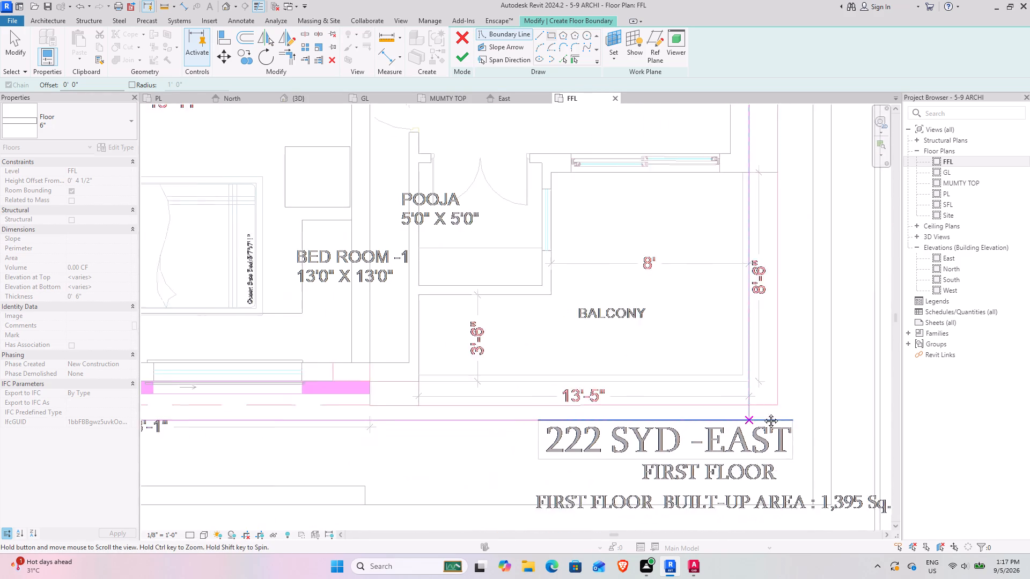
{"action": "middle_click_drag", "start_coordinate": [763, 413], "coordinate": [784, 409]}
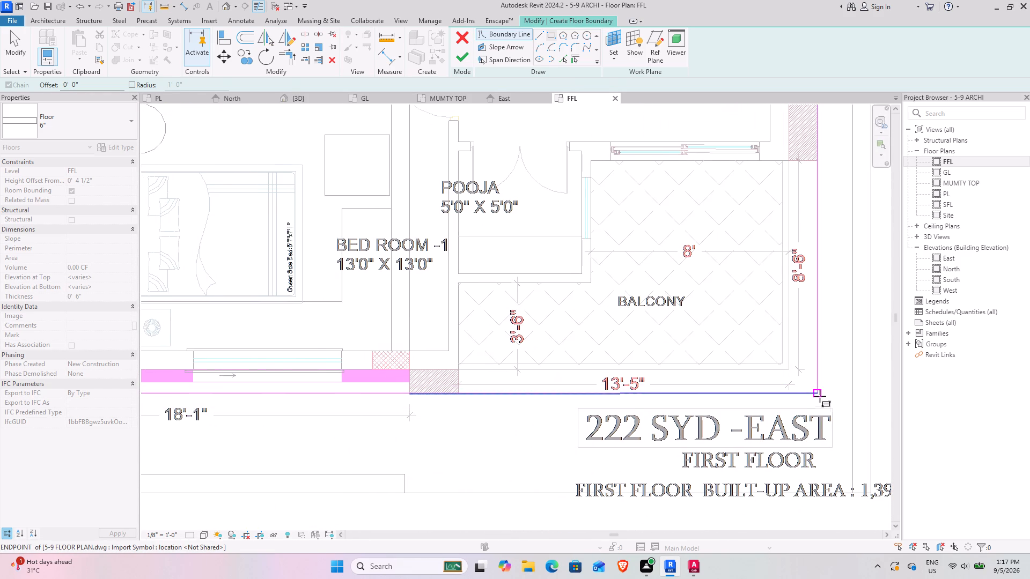
{"action": "scroll", "coordinate": [820, 396], "scroll_direction": "down", "scroll_amount": 4}
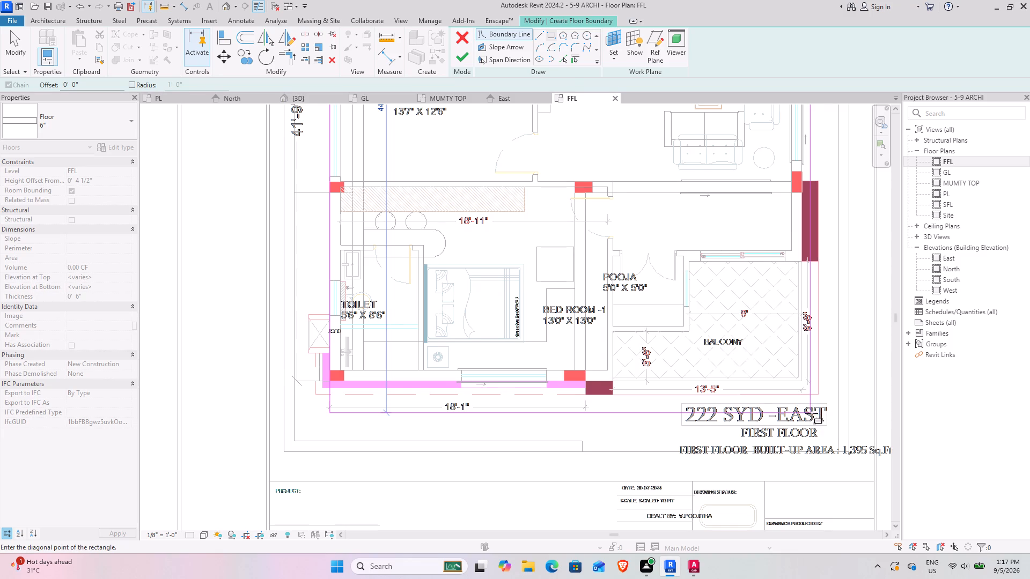
{"action": "middle_click_drag", "start_coordinate": [811, 413], "coordinate": [707, 467]}
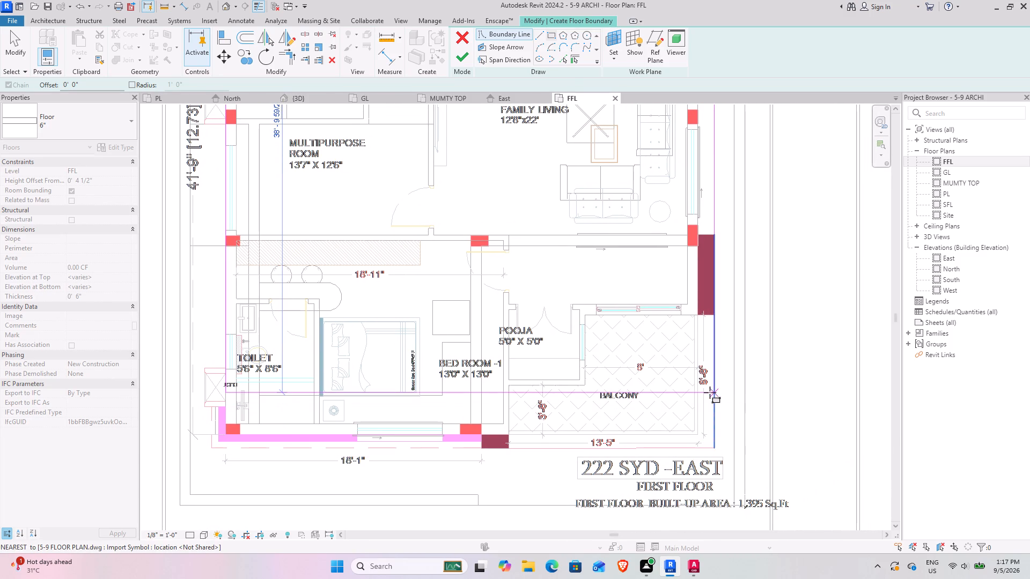
{"action": "scroll", "coordinate": [718, 428], "scroll_direction": "up", "scroll_amount": 6}
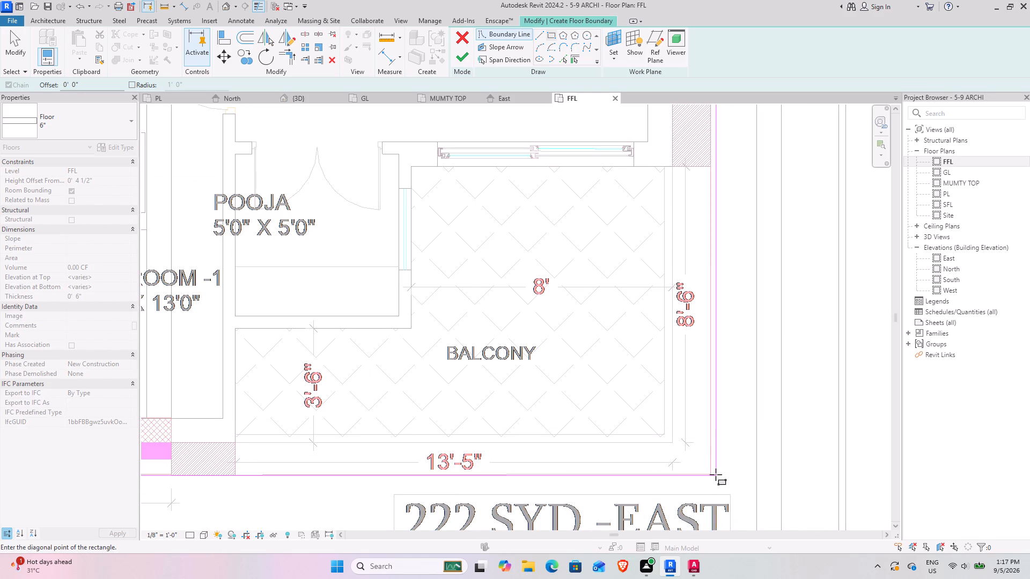
{"action": "left_click", "coordinate": [714, 474]}
{"action": "left_click", "coordinate": [14, 39]}
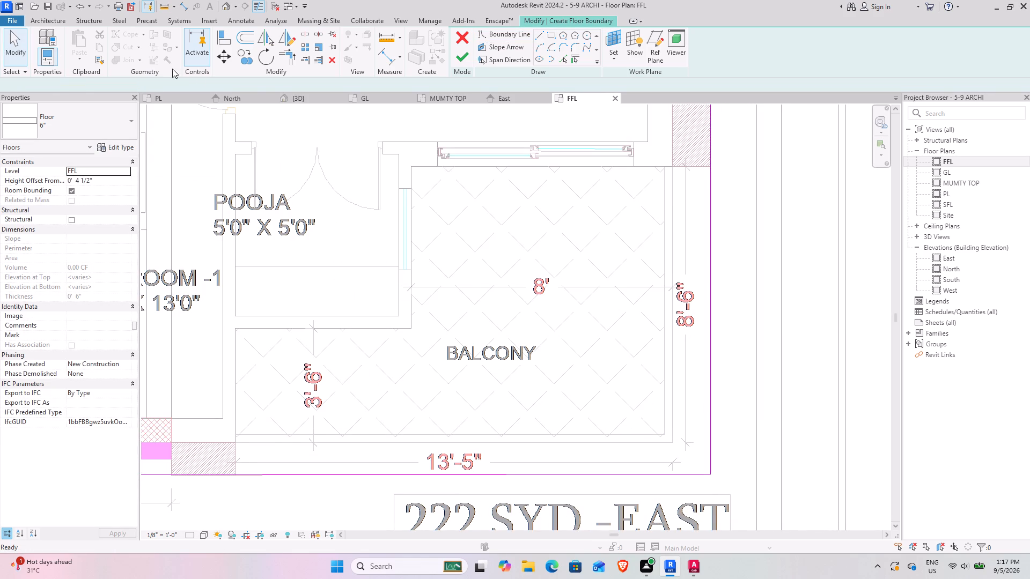
{"action": "left_click", "coordinate": [301, 101]}
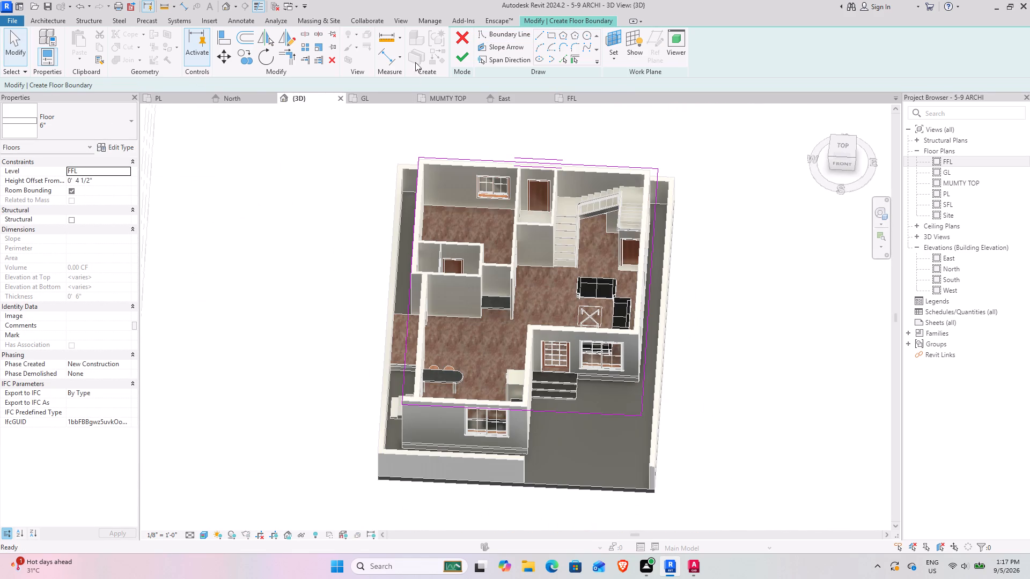
{"action": "left_click", "coordinate": [462, 58]}
{"action": "left_click", "coordinate": [776, 346]}
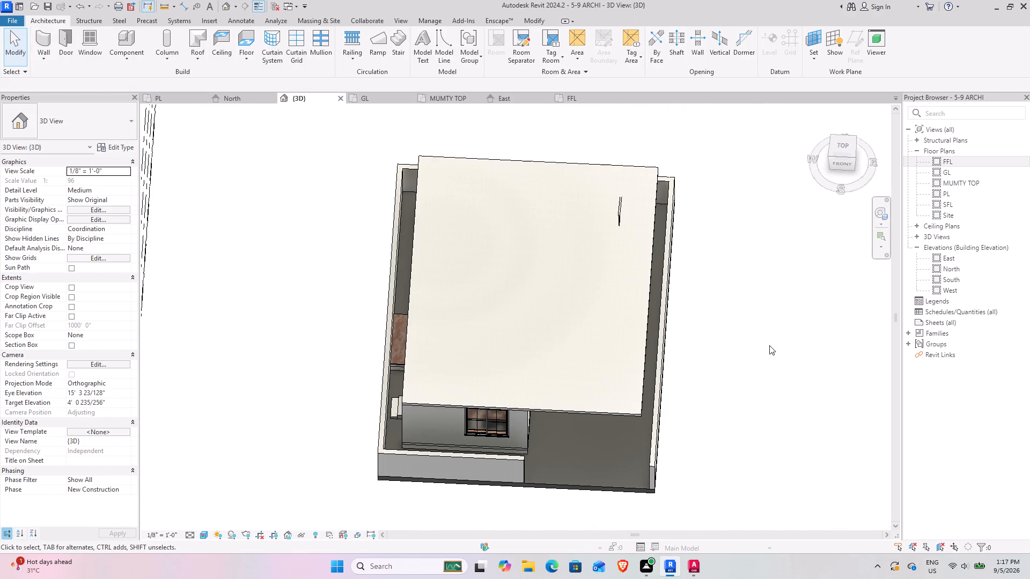
Set the new 6" floor slab's height offset from level FFL to 0.
{"action": "left_click_drag", "start_coordinate": [829, 159], "coordinate": [165, 515]}
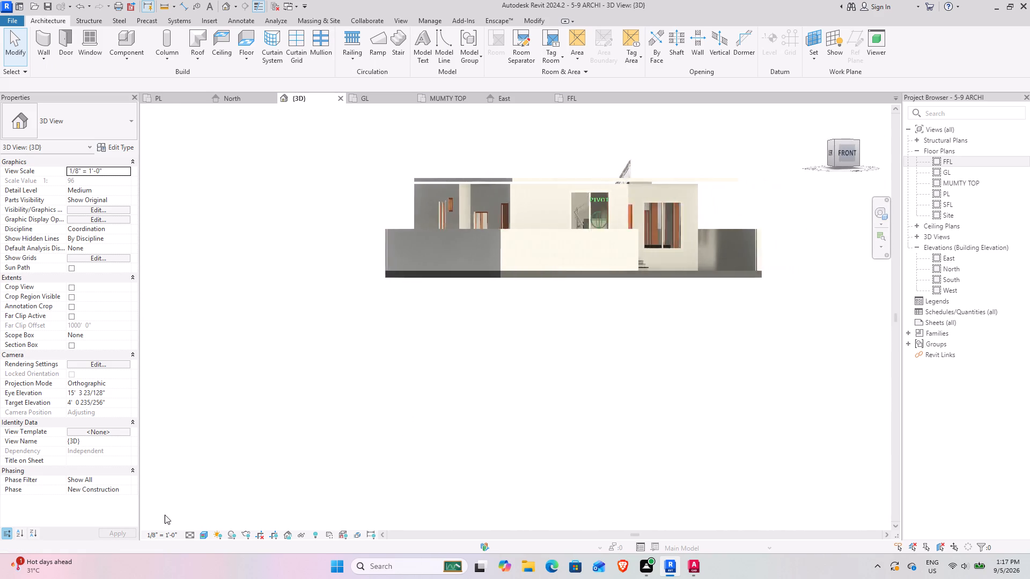
{"action": "left_click_drag", "start_coordinate": [165, 515], "coordinate": [835, 116]}
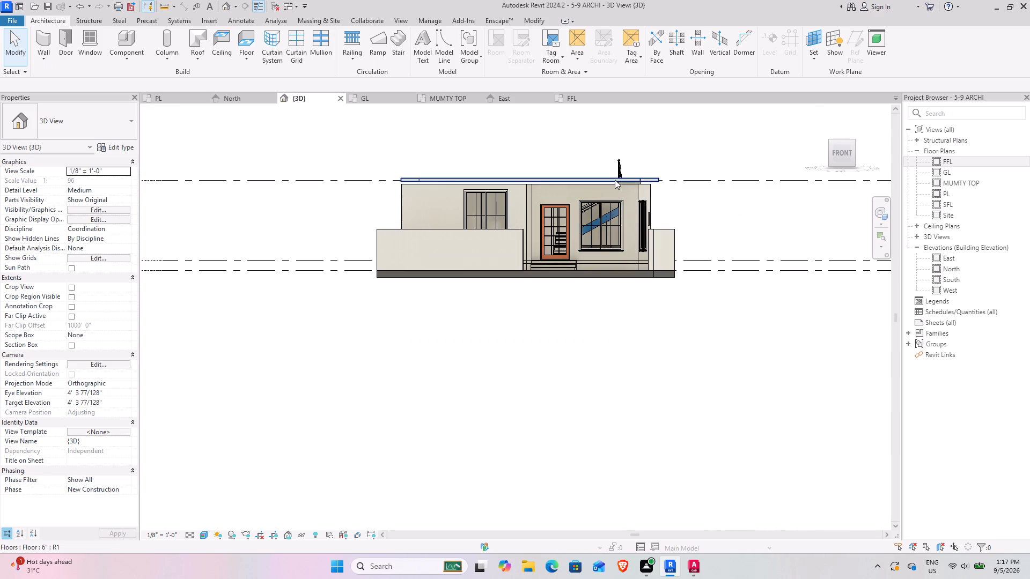
{"action": "left_click", "coordinate": [615, 180]}
{"action": "left_click", "coordinate": [98, 181]}
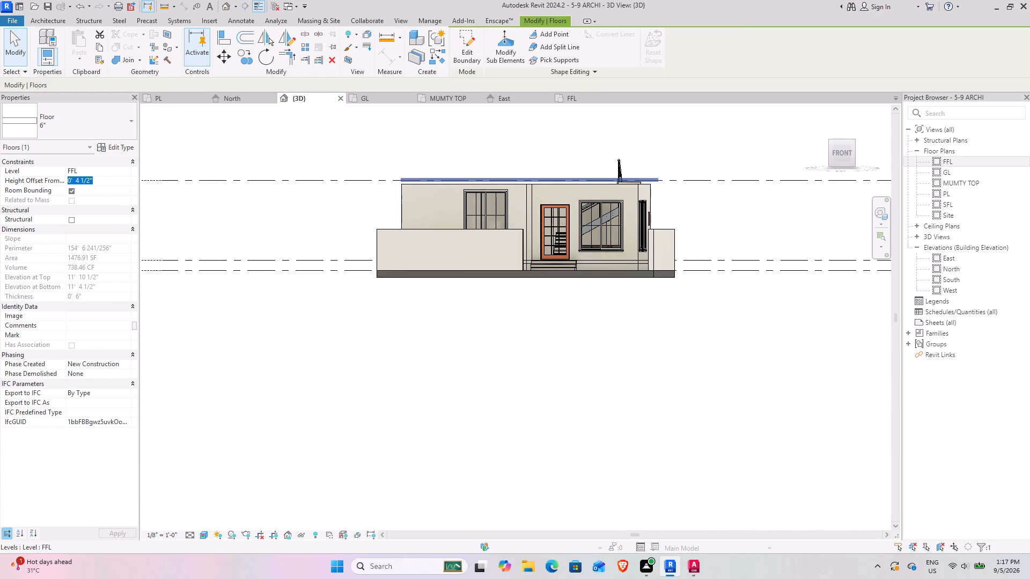
{"action": "key", "text": "0"}
{"action": "key", "text": "Return"}
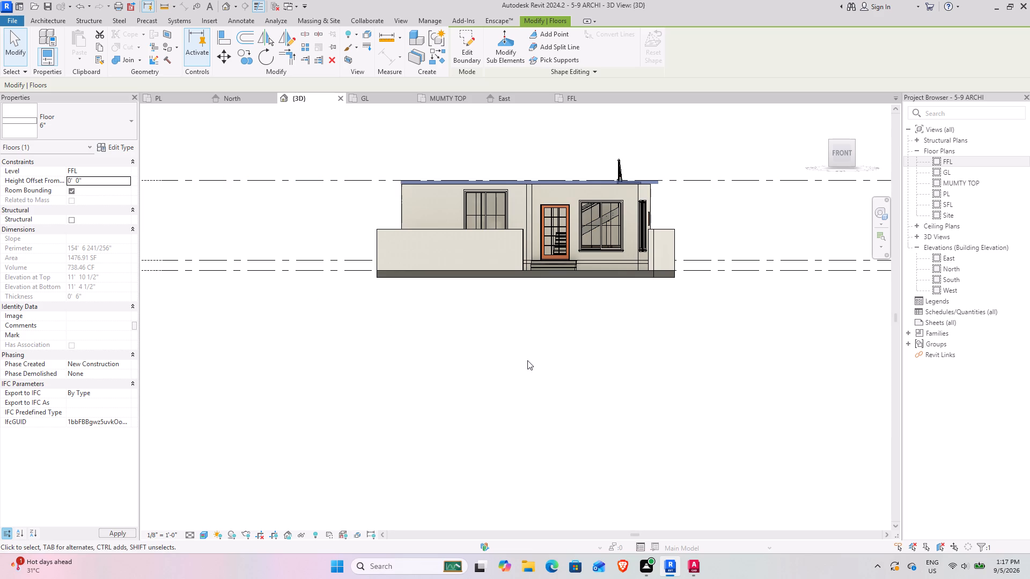
{"action": "left_click", "coordinate": [500, 361]}
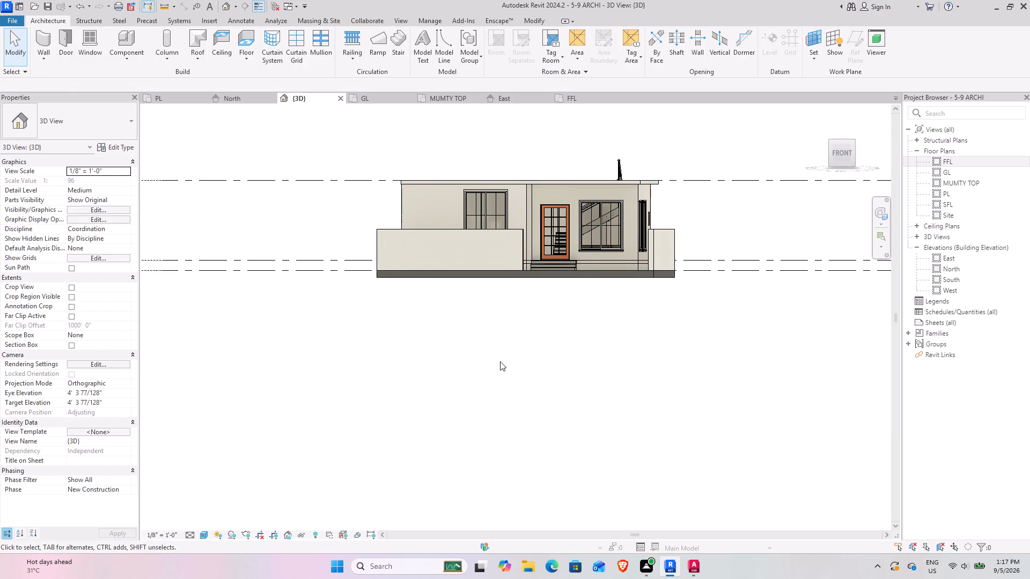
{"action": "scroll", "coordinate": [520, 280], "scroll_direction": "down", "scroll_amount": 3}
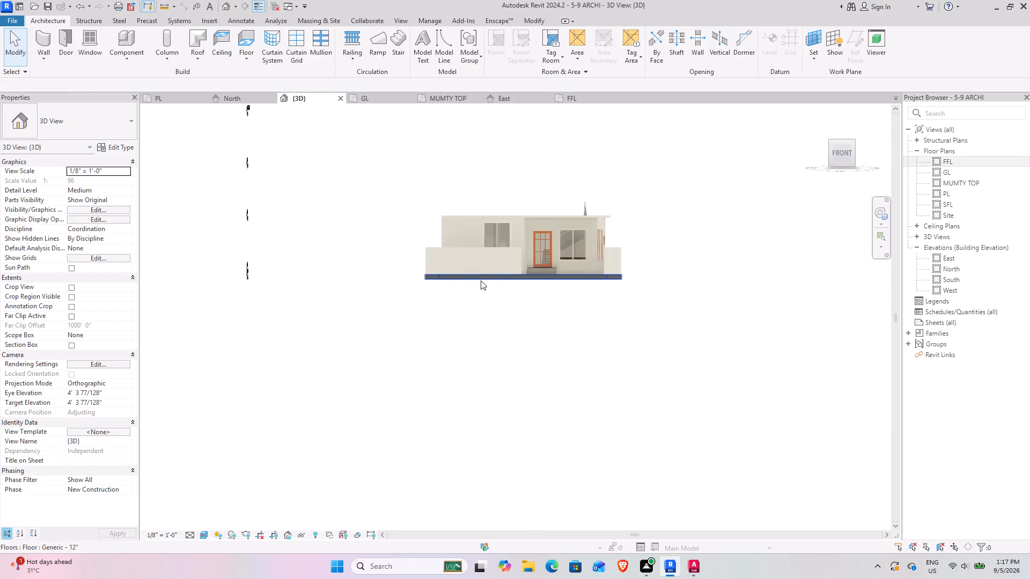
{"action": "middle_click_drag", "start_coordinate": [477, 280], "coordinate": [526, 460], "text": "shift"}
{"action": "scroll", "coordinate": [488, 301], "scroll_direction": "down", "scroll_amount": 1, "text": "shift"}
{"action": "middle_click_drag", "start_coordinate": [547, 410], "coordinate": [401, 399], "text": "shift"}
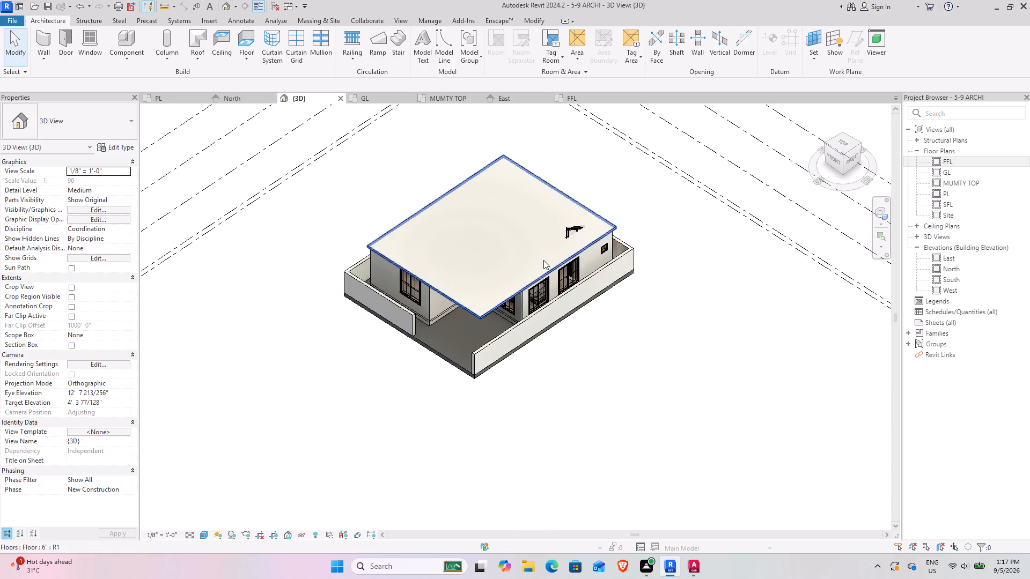
Inspect the new first-floor slab in the 3D view from above, below and around the house's front.
{"action": "scroll", "coordinate": [546, 258], "scroll_direction": "up", "scroll_amount": 4}
{"action": "middle_click_drag", "start_coordinate": [393, 413], "coordinate": [408, 328], "text": "shift"}
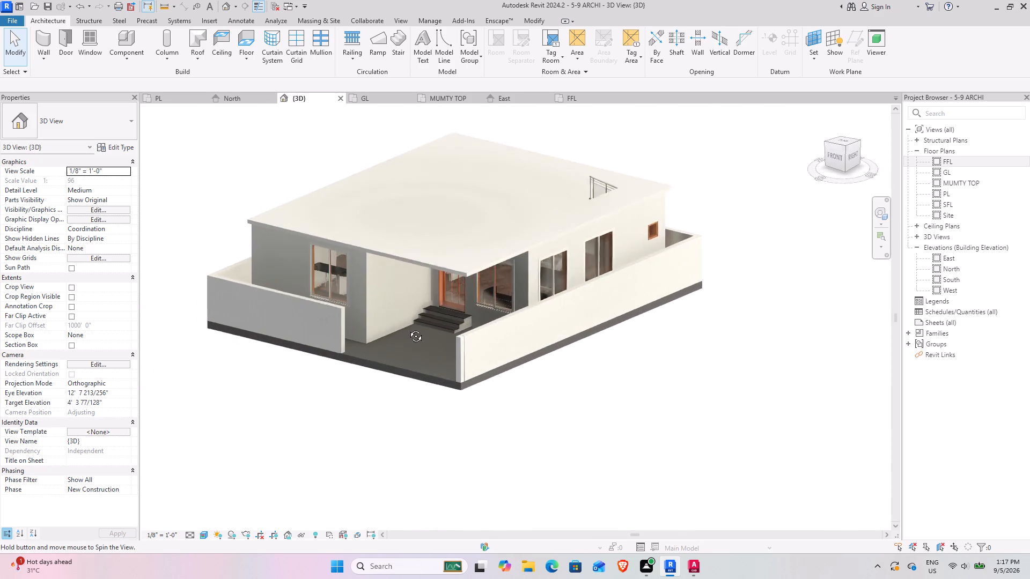
{"action": "middle_click_drag", "start_coordinate": [408, 328], "coordinate": [408, 329], "text": "shift"}
{"action": "middle_click_drag", "start_coordinate": [417, 351], "coordinate": [453, 255], "text": "shift"}
{"action": "middle_click_drag", "start_coordinate": [549, 373], "coordinate": [580, 373], "text": "shift"}
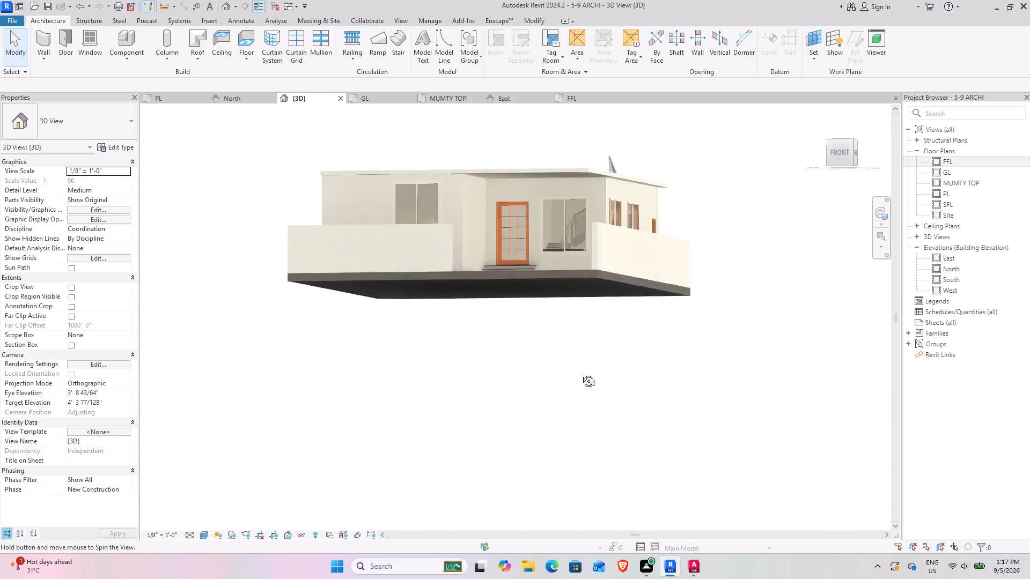
{"action": "middle_click_drag", "start_coordinate": [580, 373], "coordinate": [569, 493], "text": "shift"}
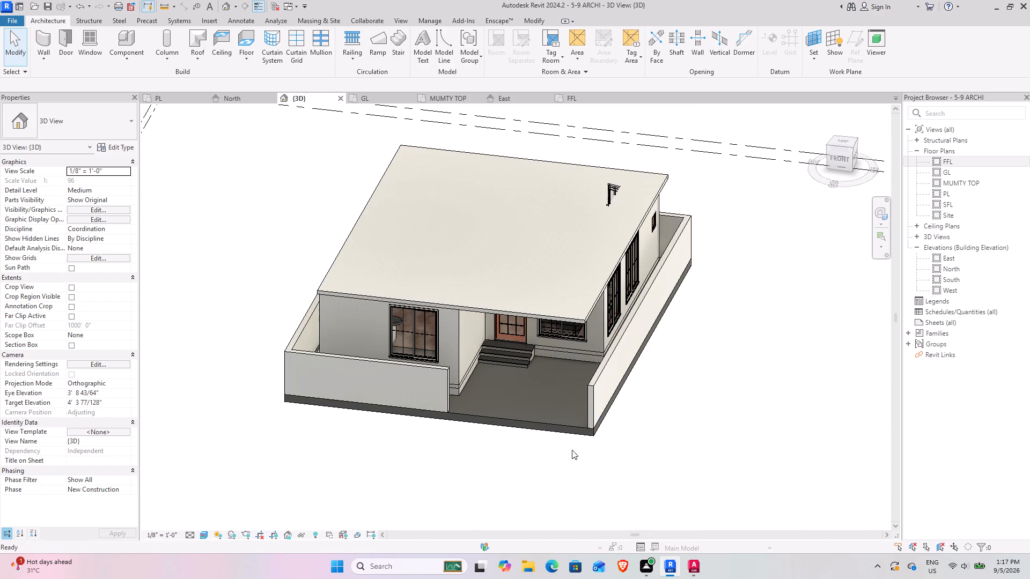
{"action": "scroll", "coordinate": [563, 422], "scroll_direction": "up", "scroll_amount": 4}
{"action": "middle_click_drag", "start_coordinate": [473, 465], "coordinate": [519, 384], "text": "shift"}
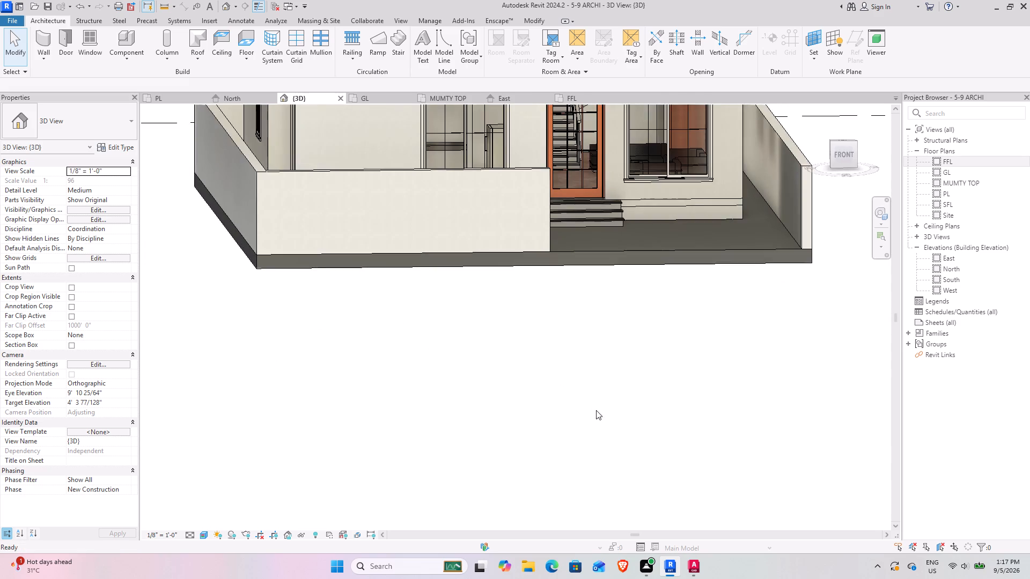
{"action": "scroll", "coordinate": [598, 415], "scroll_direction": "down", "scroll_amount": 4}
{"action": "middle_click_drag", "start_coordinate": [653, 431], "coordinate": [579, 431], "text": "shift"}
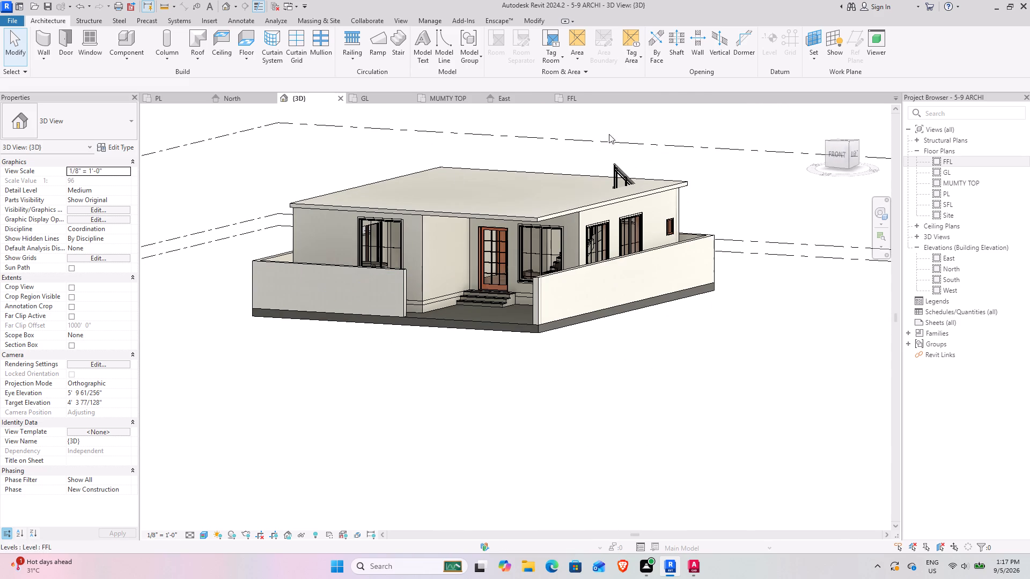
Return to the FFL floor plan and bring the first-floor Bed Room-1 and toilet area into view.
{"action": "left_click", "coordinate": [580, 99]}
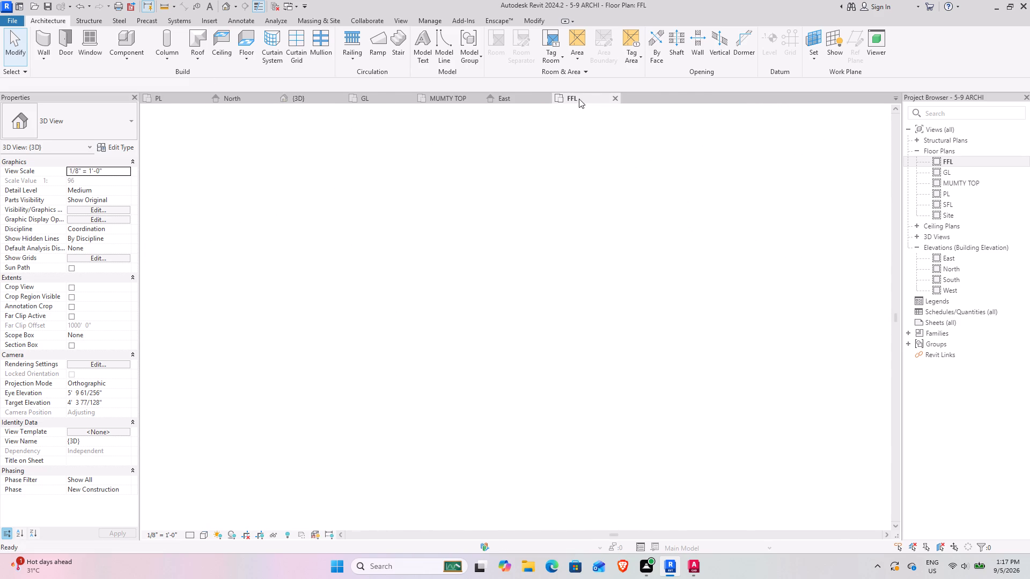
{"action": "scroll", "coordinate": [450, 332], "scroll_direction": "down", "scroll_amount": 5}
{"action": "middle_click_drag", "start_coordinate": [381, 338], "coordinate": [446, 363]}
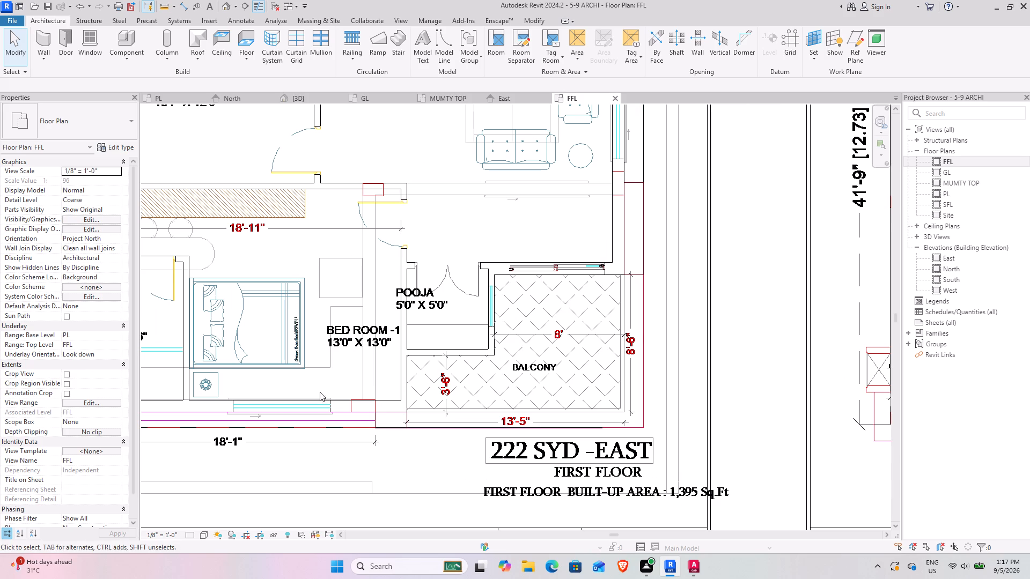
{"action": "middle_click_drag", "start_coordinate": [327, 391], "coordinate": [514, 386]}
{"action": "scroll", "coordinate": [335, 386], "scroll_direction": "up", "scroll_amount": 3}
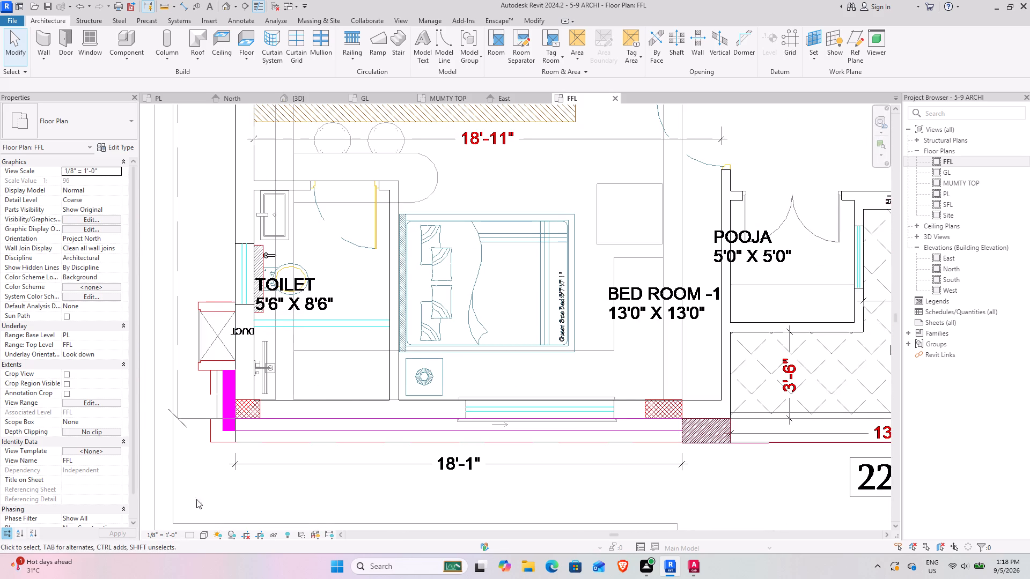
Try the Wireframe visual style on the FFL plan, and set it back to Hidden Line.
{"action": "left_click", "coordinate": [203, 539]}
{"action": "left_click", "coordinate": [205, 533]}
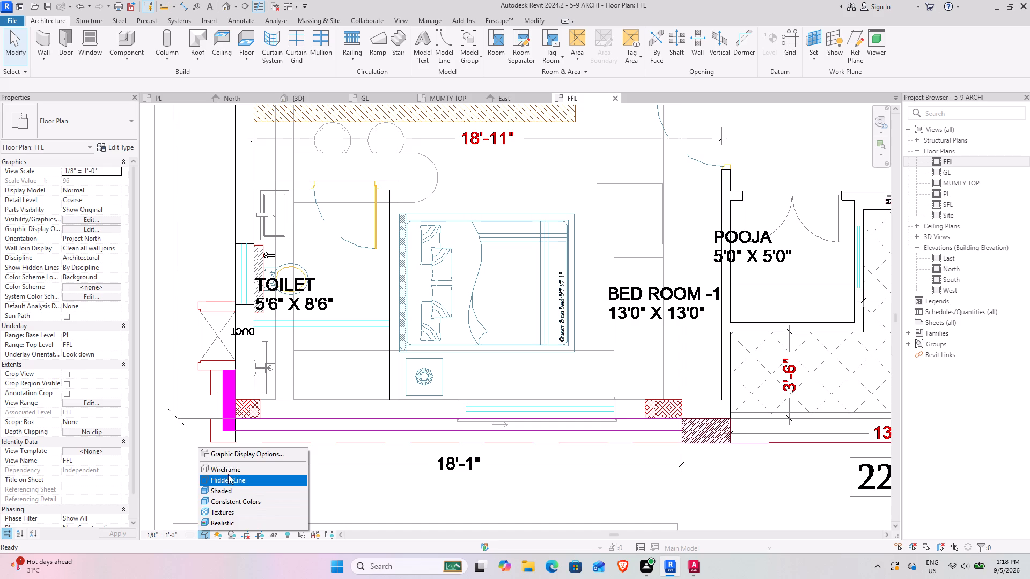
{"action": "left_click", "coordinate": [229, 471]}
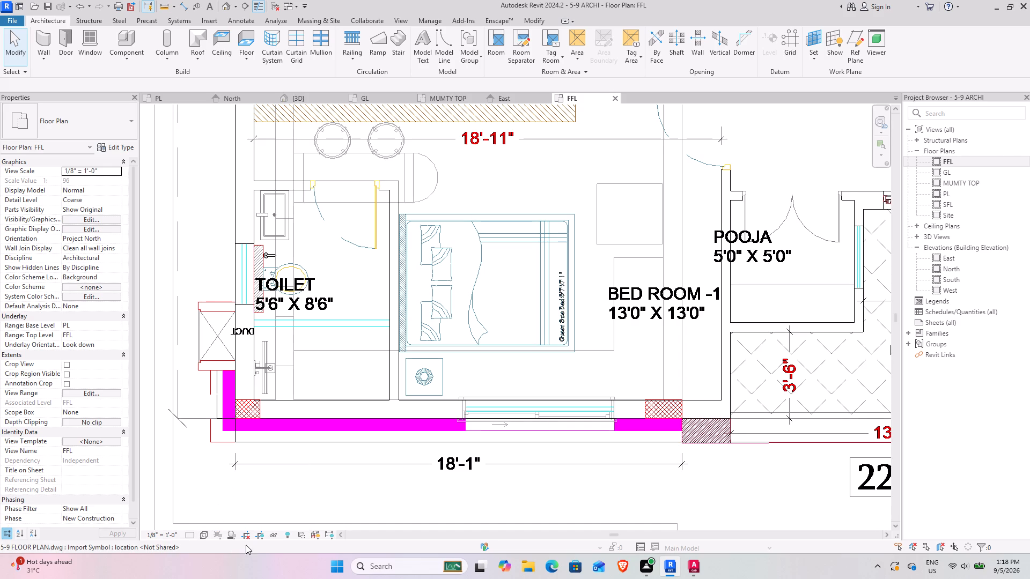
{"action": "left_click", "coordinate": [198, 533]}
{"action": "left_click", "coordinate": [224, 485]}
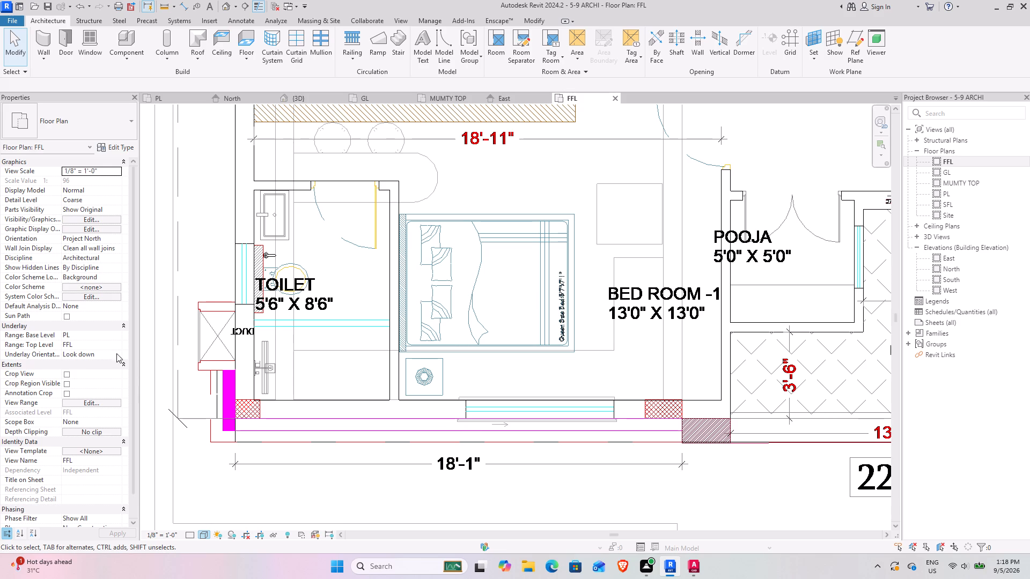
Set the FFL plan's underlay base level to None.
{"action": "left_click", "coordinate": [118, 334]}
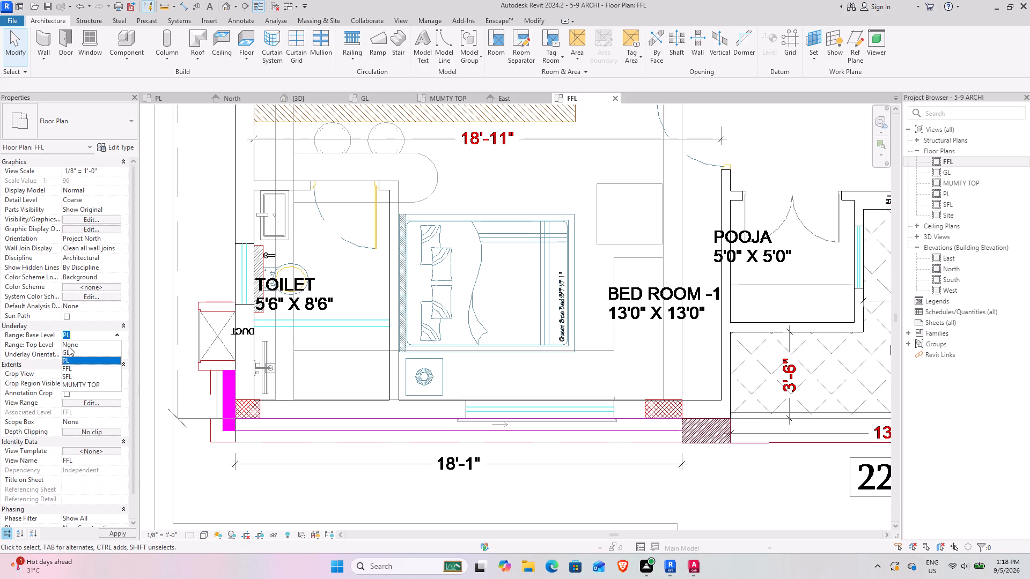
{"action": "left_click", "coordinate": [69, 346]}
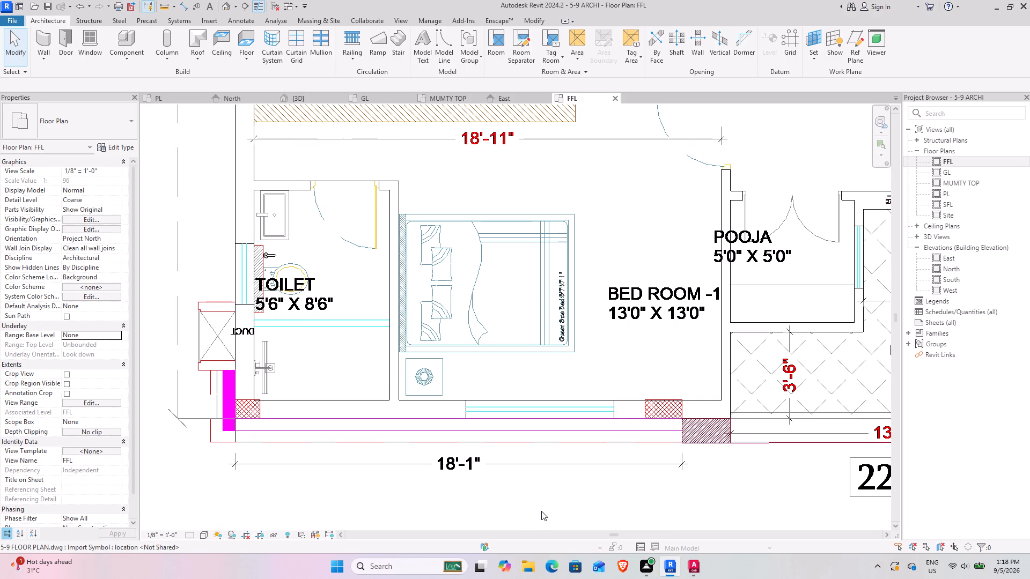
{"action": "left_click", "coordinate": [541, 511]}
Check the 6" floor slab's extent and properties by selecting its edge beside the balcony, and clear the selection.
{"action": "scroll", "coordinate": [637, 466], "scroll_direction": "down", "scroll_amount": 4}
{"action": "middle_click_drag", "start_coordinate": [730, 457], "coordinate": [551, 421]}
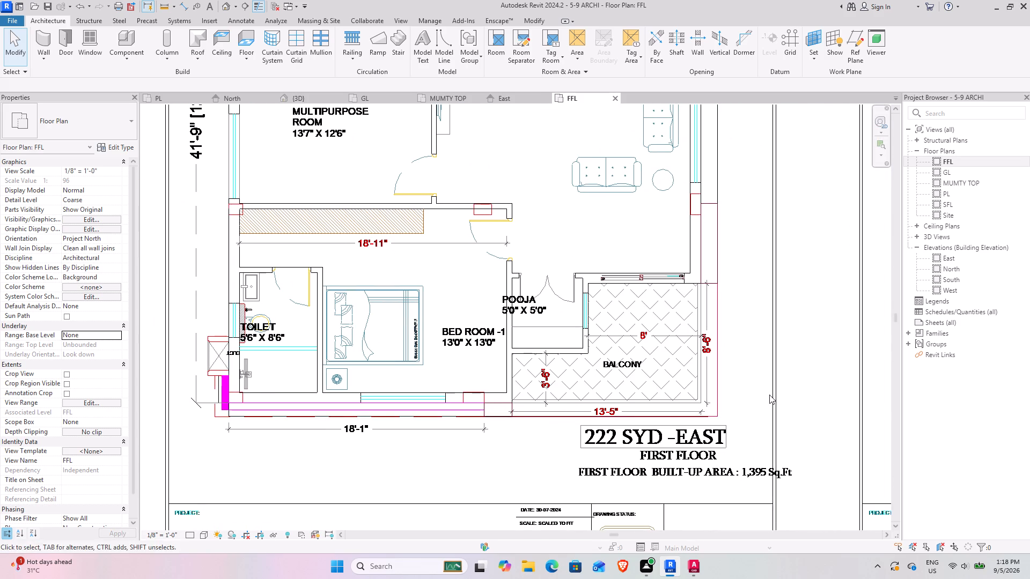
{"action": "left_click", "coordinate": [717, 323]}
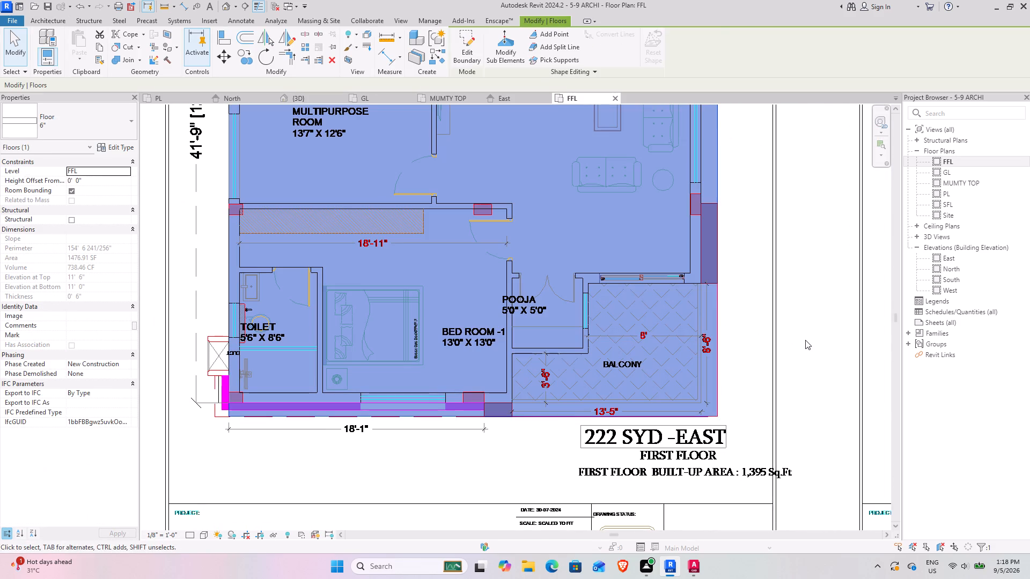
{"action": "left_click", "coordinate": [805, 340]}
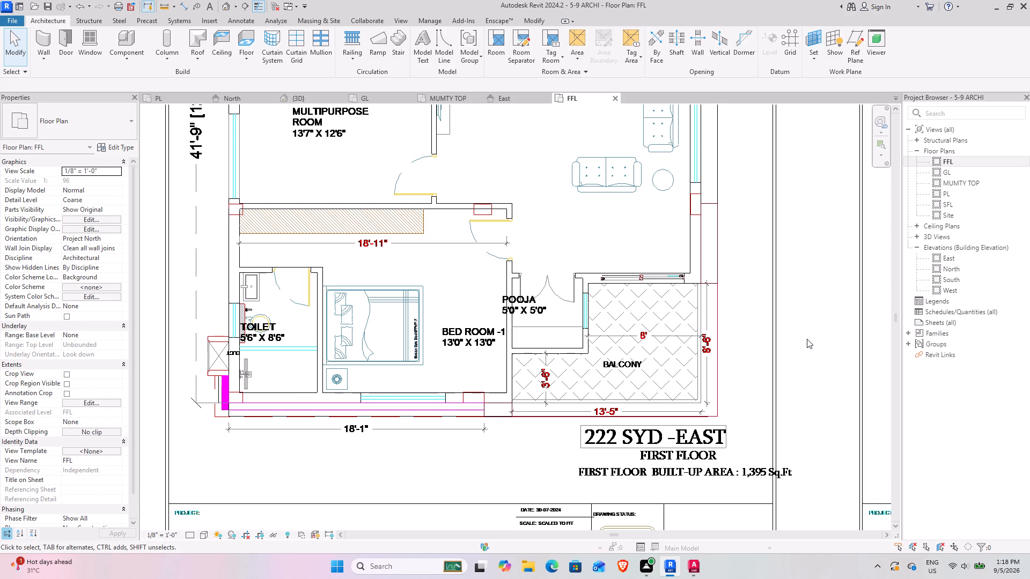
{"action": "left_click", "coordinate": [807, 339]}
Examine the whole first-floor plan, including the staircase and lift area, alongside the terrace plan.
{"action": "scroll", "coordinate": [411, 217], "scroll_direction": "down", "scroll_amount": 3}
{"action": "middle_click_drag", "start_coordinate": [505, 248], "coordinate": [506, 394]}
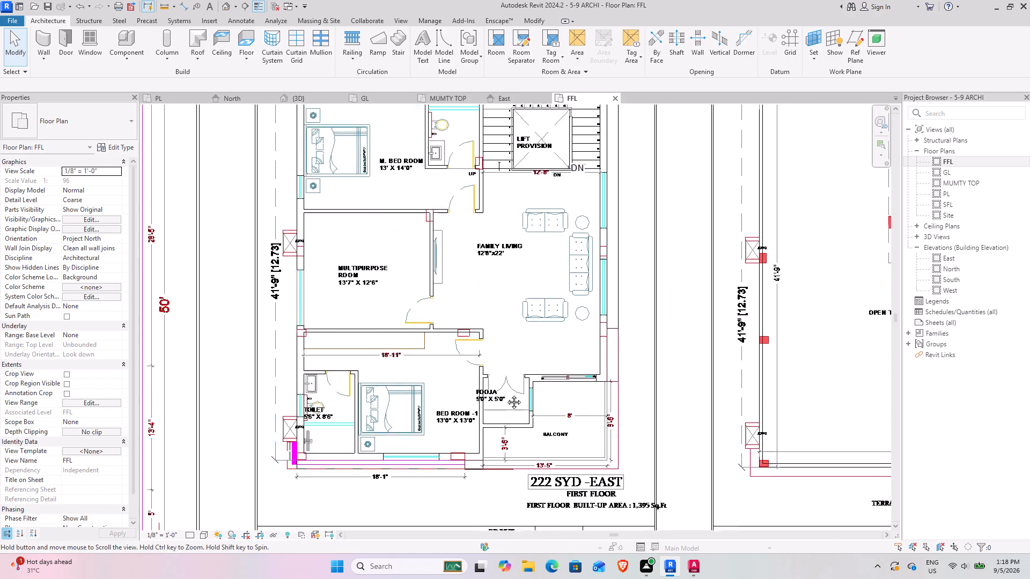
{"action": "middle_click_drag", "start_coordinate": [506, 394], "coordinate": [501, 449]}
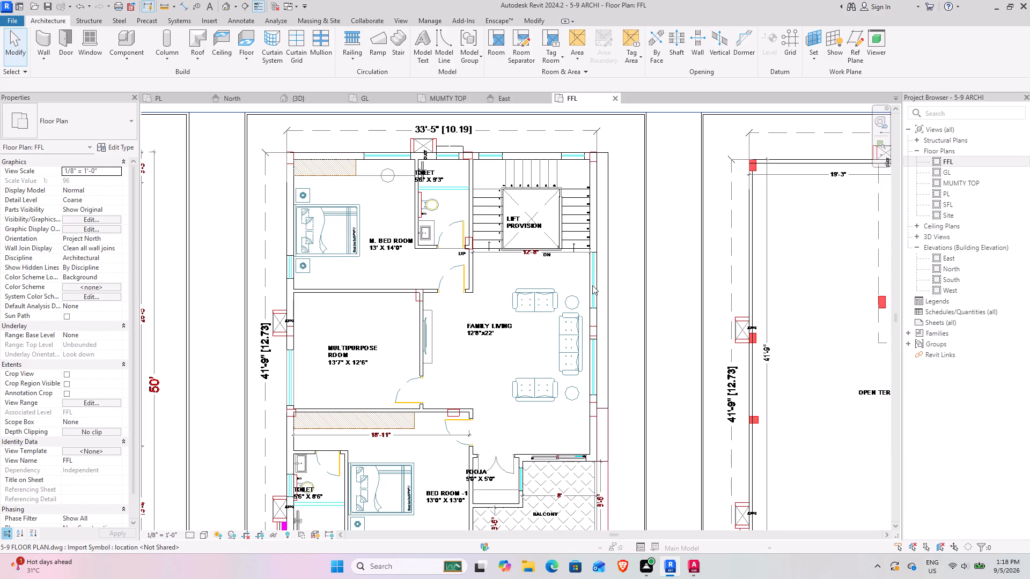
{"action": "scroll", "coordinate": [571, 280], "scroll_direction": "down", "scroll_amount": 3}
{"action": "middle_click_drag", "start_coordinate": [489, 309], "coordinate": [446, 262]}
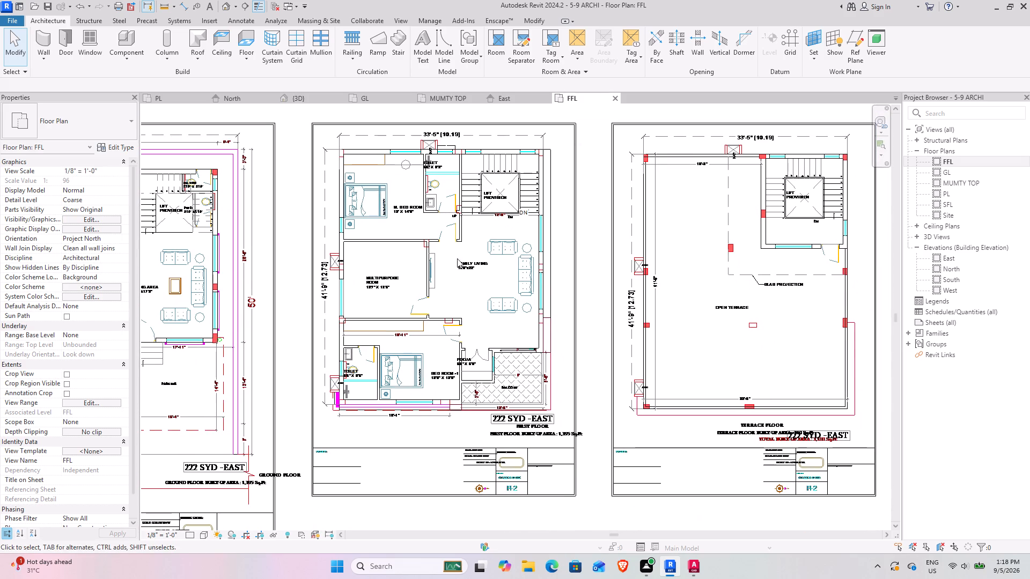
{"action": "left_click", "coordinate": [535, 201]}
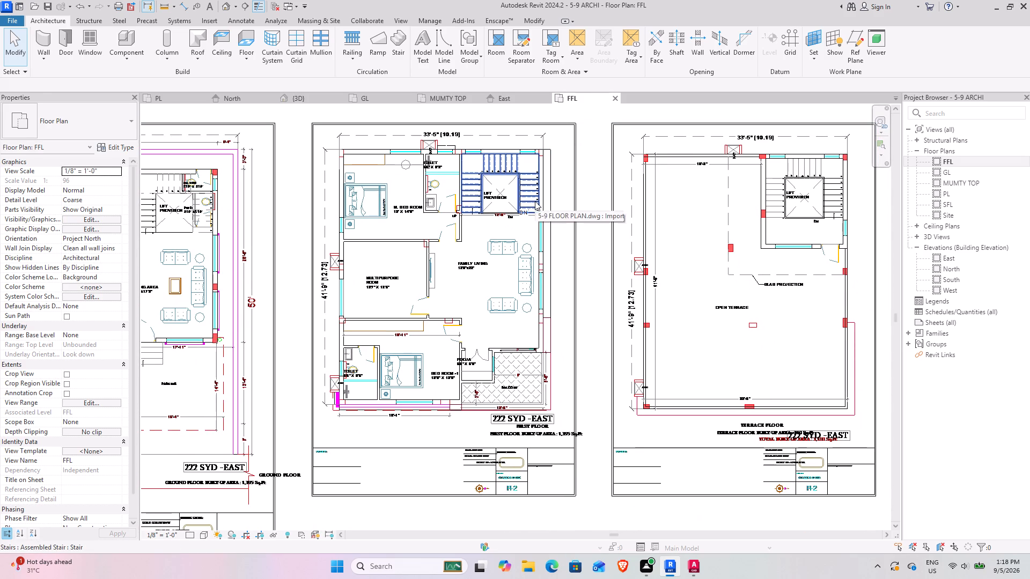
{"action": "left_click", "coordinate": [588, 228]}
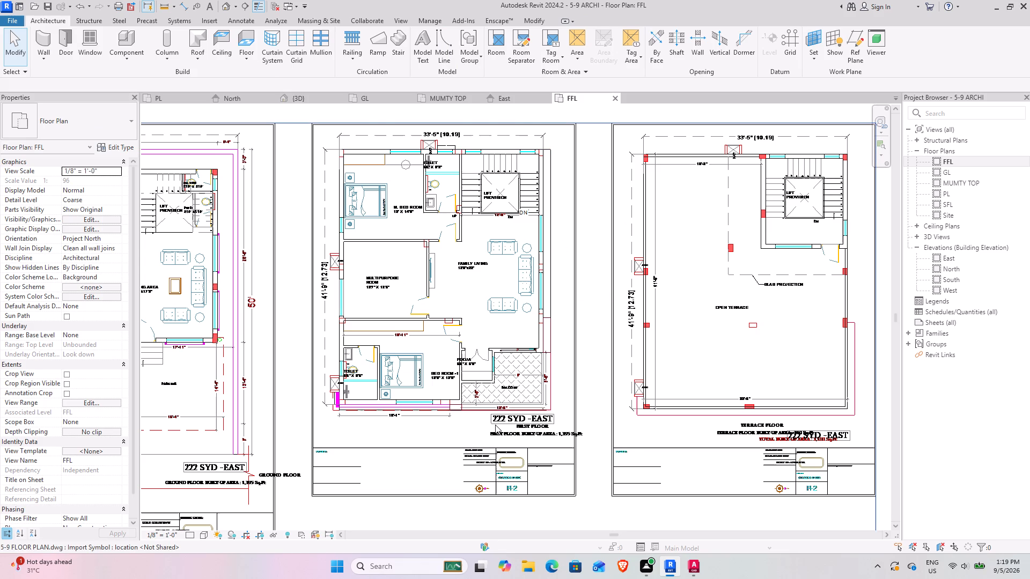
{"action": "left_click", "coordinate": [558, 442]}
{"action": "left_click", "coordinate": [9, 46]}
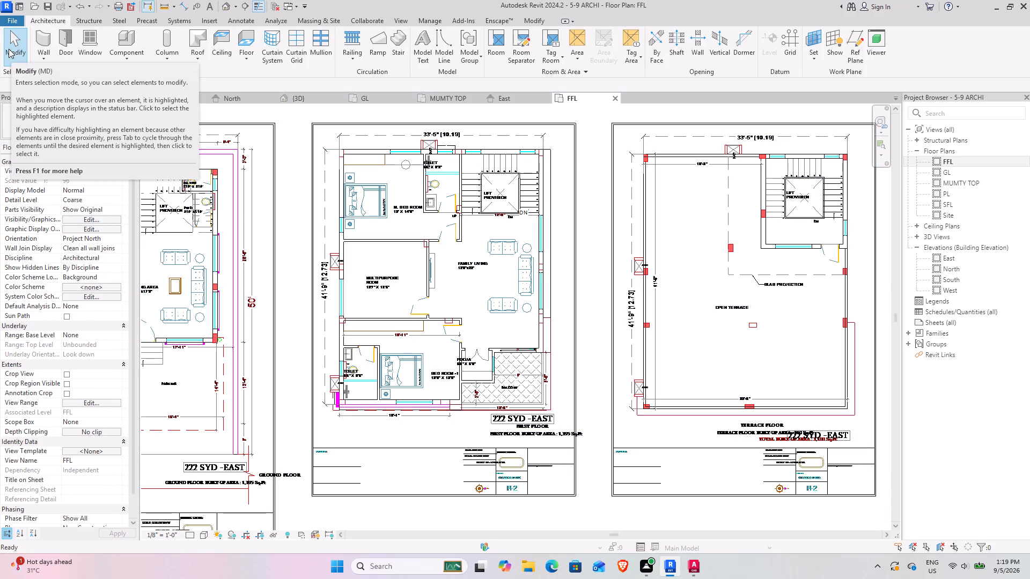
{"action": "middle_click_drag", "start_coordinate": [439, 277], "coordinate": [414, 265]}
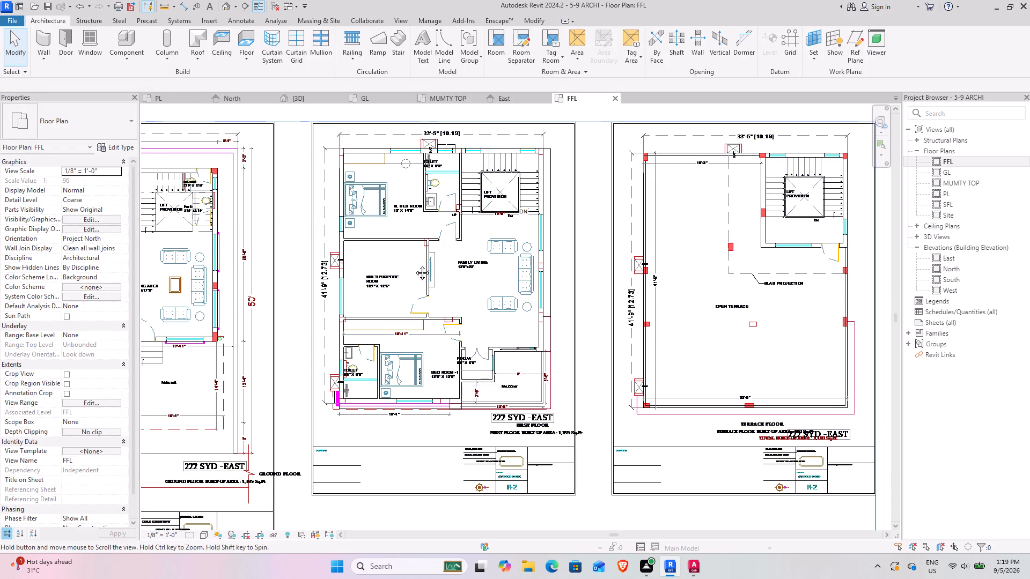
{"action": "middle_click_drag", "start_coordinate": [414, 265], "coordinate": [408, 261]}
{"action": "middle_click_drag", "start_coordinate": [407, 336], "coordinate": [369, 307]}
{"action": "middle_click_drag", "start_coordinate": [372, 307], "coordinate": [398, 332]}
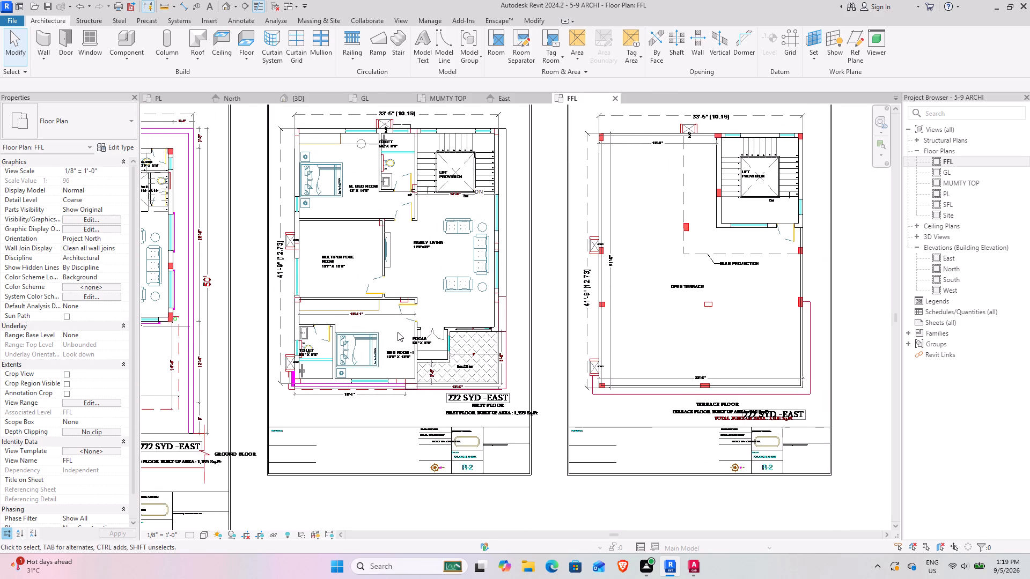
{"action": "scroll", "coordinate": [335, 320], "scroll_direction": "down", "scroll_amount": 1}
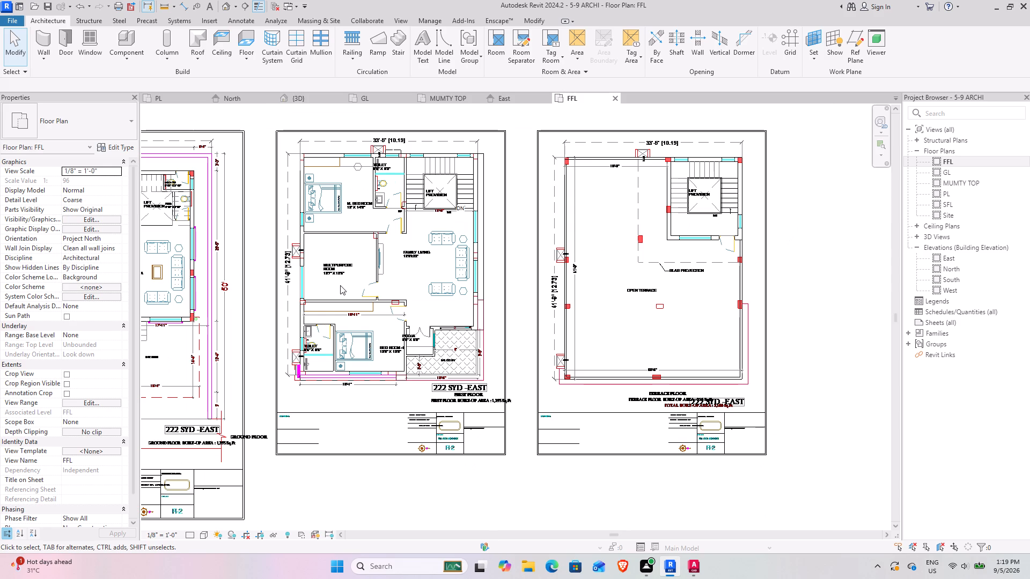
Examine the first-floor layout around Bed Room-1, the pooja room, balcony and family living, comparing it with the ground-floor plan.
{"action": "scroll", "coordinate": [404, 353], "scroll_direction": "up", "scroll_amount": 4}
{"action": "scroll", "coordinate": [361, 361], "scroll_direction": "up", "scroll_amount": 4}
{"action": "middle_click_drag", "start_coordinate": [325, 360], "coordinate": [391, 389]}
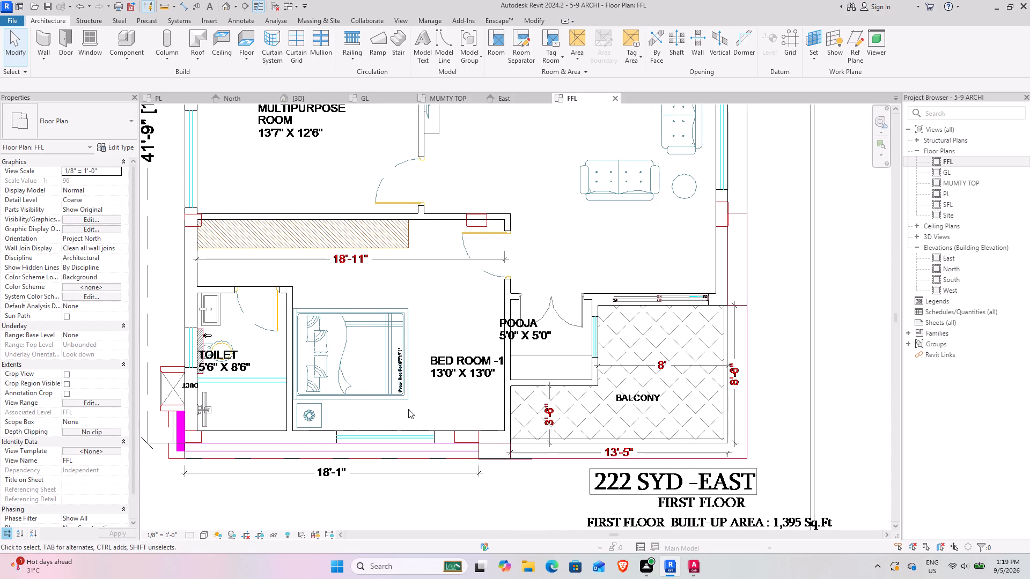
{"action": "scroll", "coordinate": [392, 384], "scroll_direction": "down", "scroll_amount": 3}
{"action": "middle_click_drag", "start_coordinate": [464, 384], "coordinate": [447, 378]}
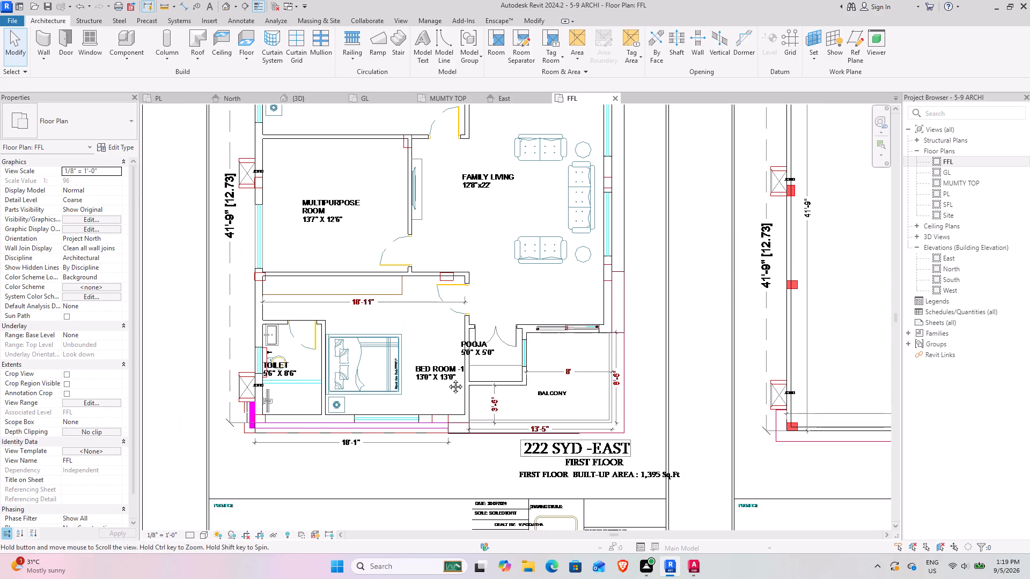
{"action": "middle_click_drag", "start_coordinate": [447, 378], "coordinate": [393, 357]}
{"action": "scroll", "coordinate": [490, 399], "scroll_direction": "up", "scroll_amount": 3}
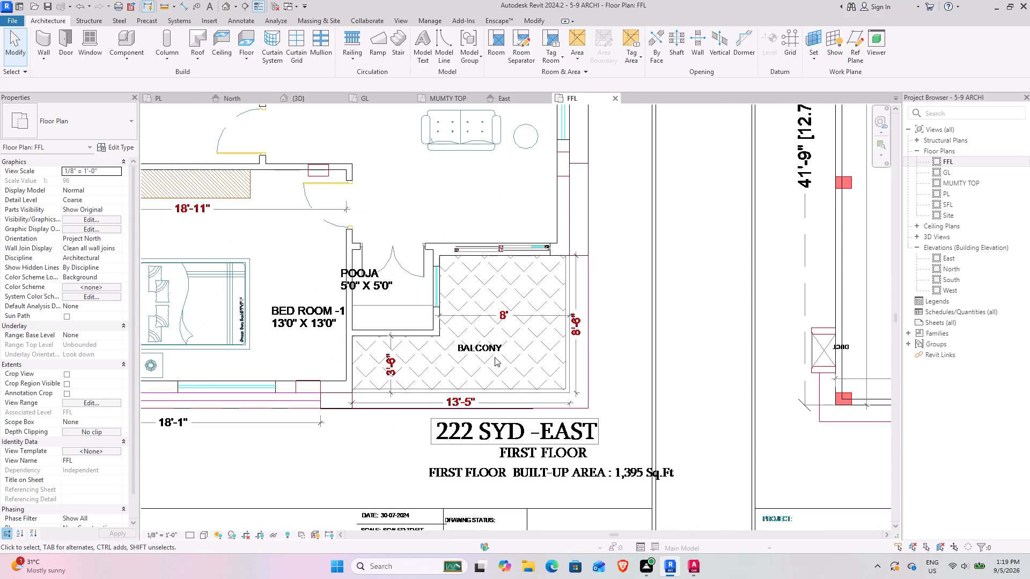
{"action": "scroll", "coordinate": [393, 306], "scroll_direction": "down", "scroll_amount": 3}
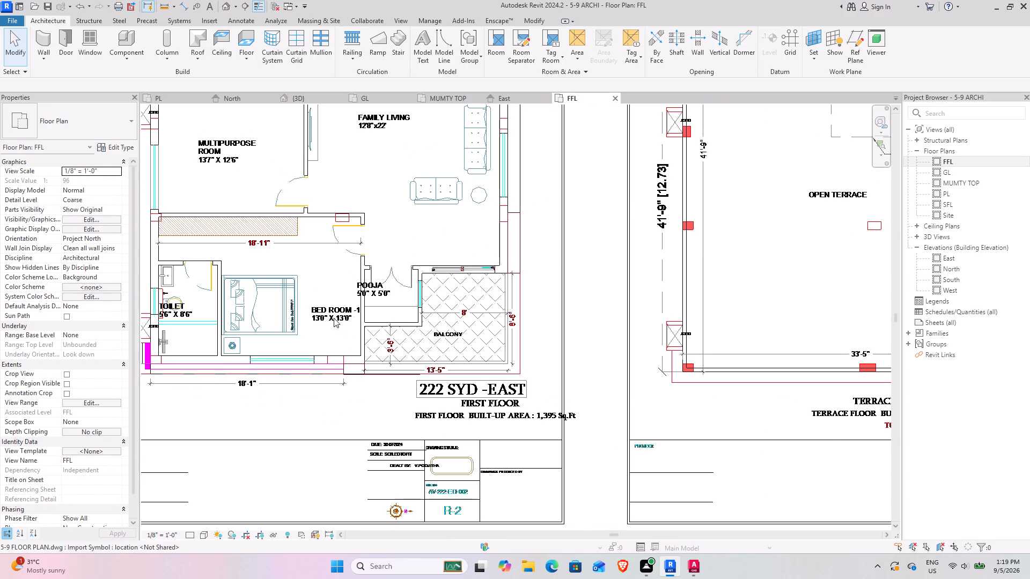
{"action": "scroll", "coordinate": [429, 301], "scroll_direction": "down", "scroll_amount": 4}
{"action": "middle_click_drag", "start_coordinate": [337, 303], "coordinate": [543, 281]}
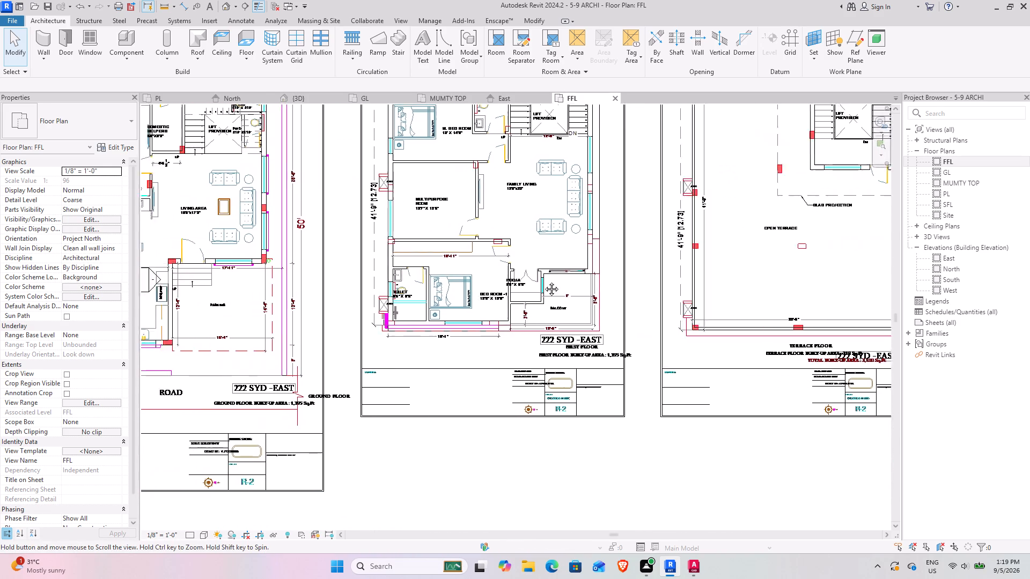
{"action": "middle_click_drag", "start_coordinate": [543, 281], "coordinate": [604, 279]}
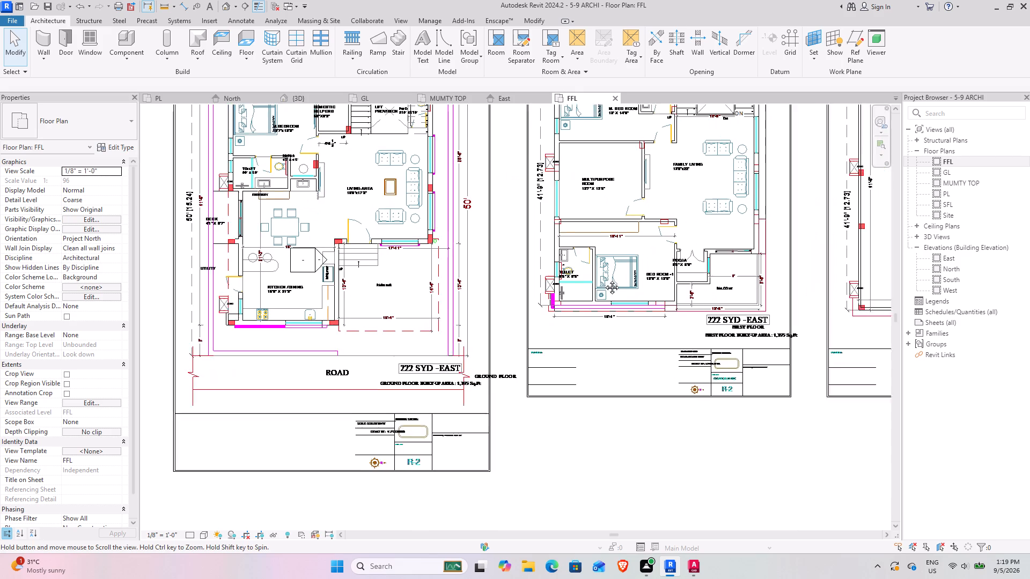
{"action": "middle_click_drag", "start_coordinate": [604, 279], "coordinate": [510, 308]}
{"action": "middle_click_drag", "start_coordinate": [592, 301], "coordinate": [592, 301]}
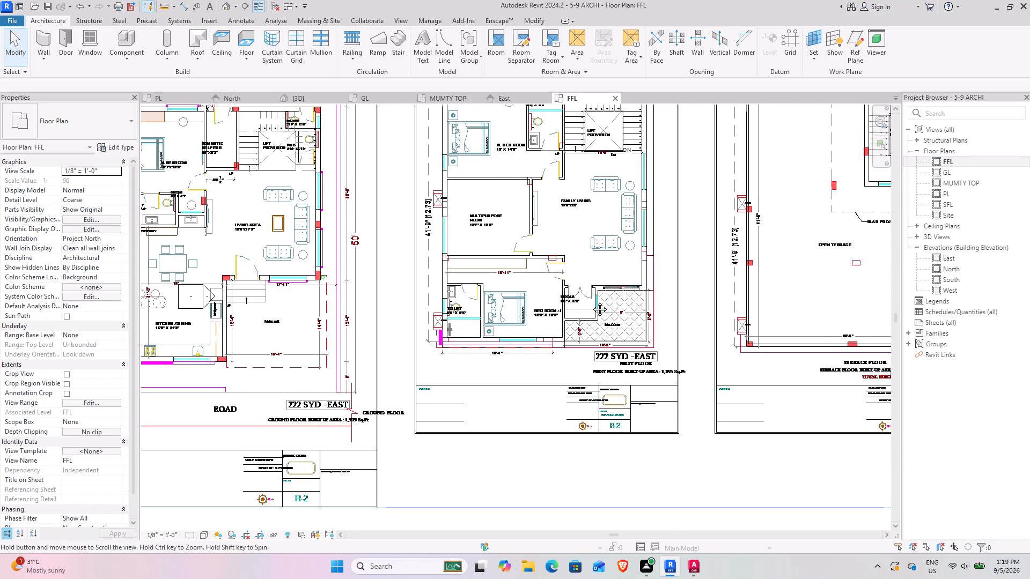
{"action": "middle_click_drag", "start_coordinate": [592, 301], "coordinate": [520, 315]}
{"action": "scroll", "coordinate": [545, 307], "scroll_direction": "up", "scroll_amount": 6}
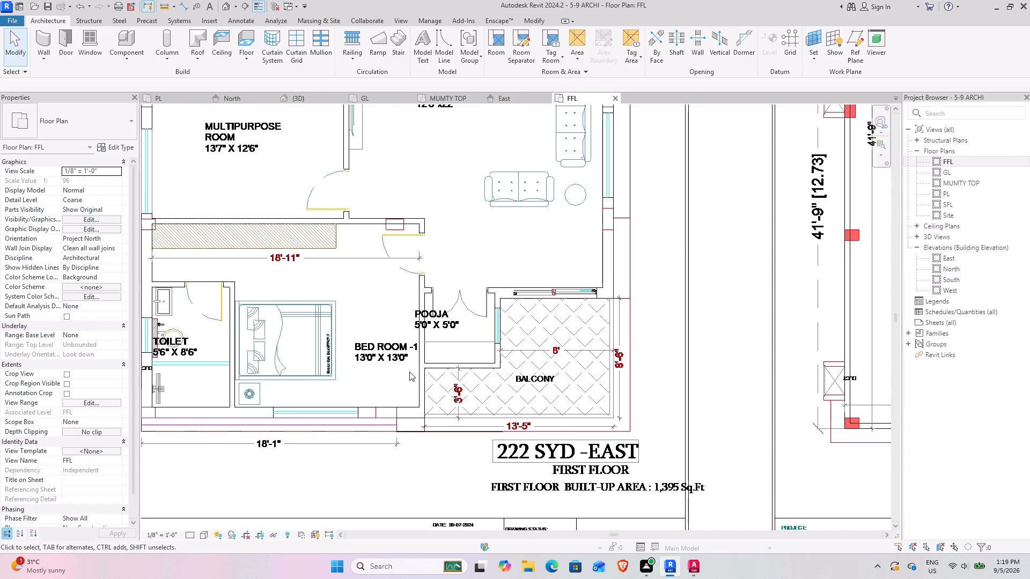
{"action": "middle_click_drag", "start_coordinate": [423, 265], "coordinate": [476, 377]}
{"action": "scroll", "coordinate": [430, 278], "scroll_direction": "down", "scroll_amount": 2}
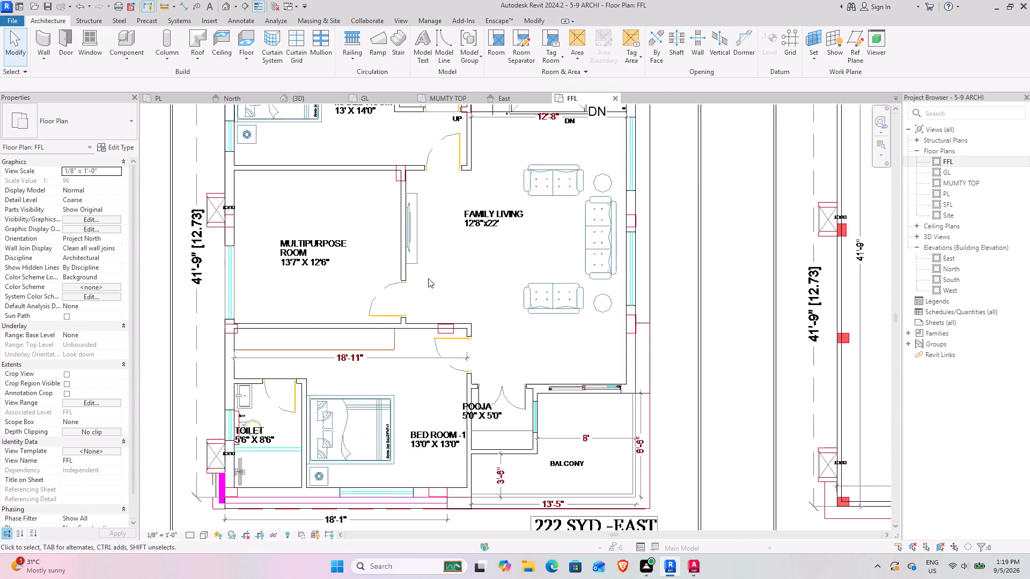
Draw a 10" wall with 11' unconnected height along the outer edge from the M. Bed Room corner to the Bed Room-1 toilet corner.
{"action": "scroll", "coordinate": [428, 278], "scroll_direction": "down", "scroll_amount": 1}
{"action": "middle_click_drag", "start_coordinate": [420, 271], "coordinate": [419, 354]}
{"action": "middle_click_drag", "start_coordinate": [410, 280], "coordinate": [417, 337]}
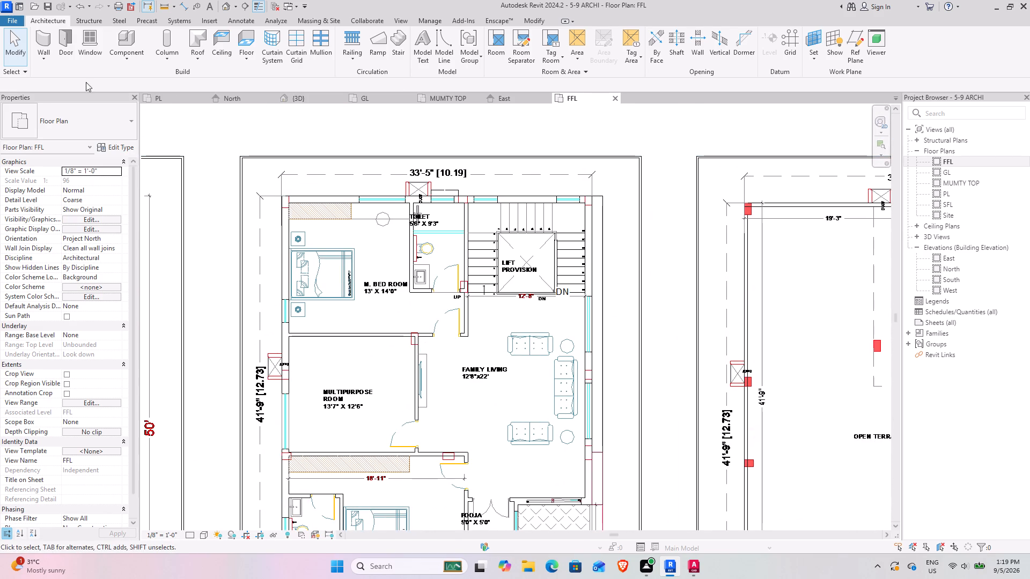
{"action": "left_click", "coordinate": [48, 38]}
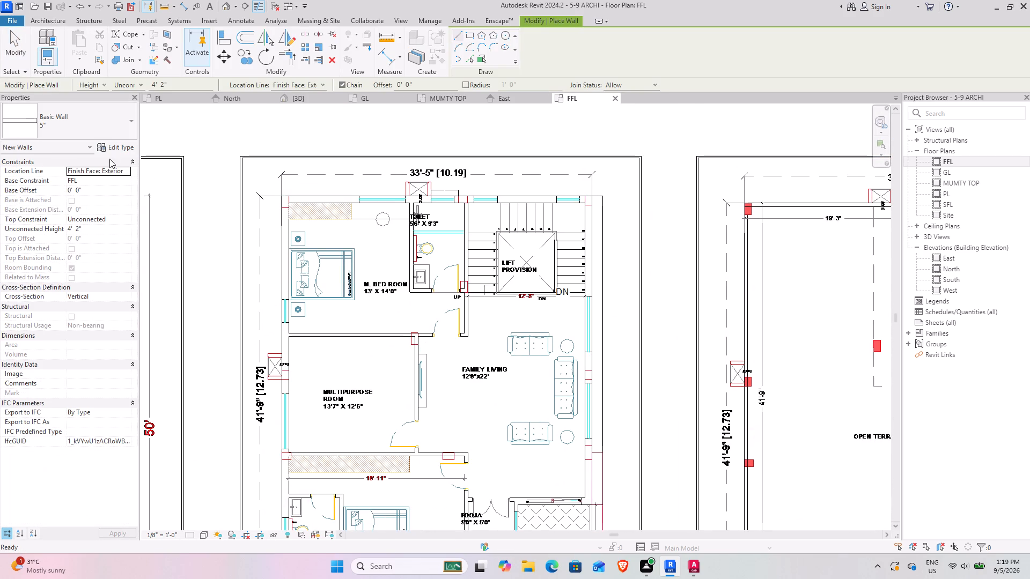
{"action": "left_click", "coordinate": [117, 231]}
{"action": "type", "text": "11"}
{"action": "key", "text": "Return"}
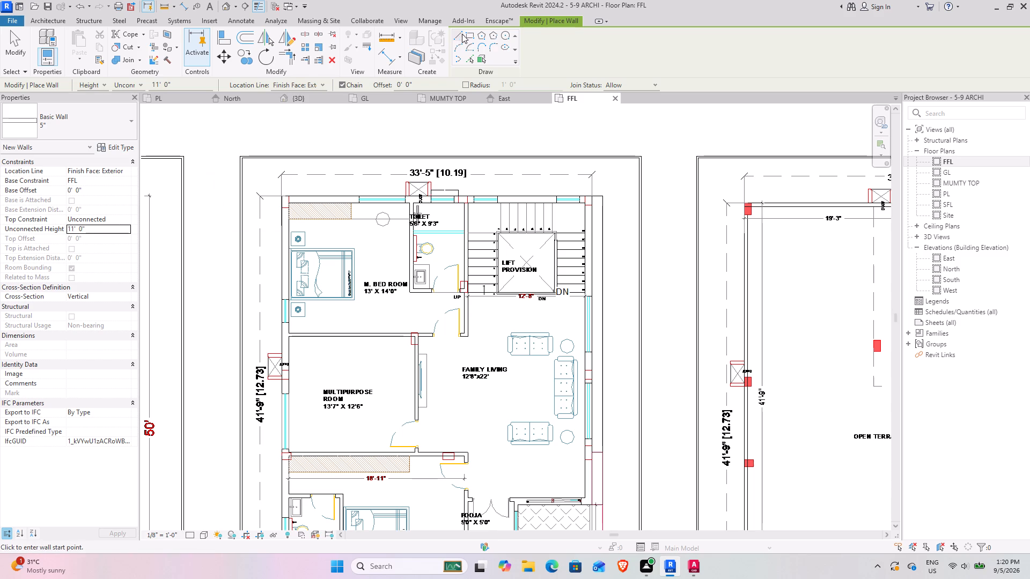
{"action": "left_click", "coordinate": [280, 198]}
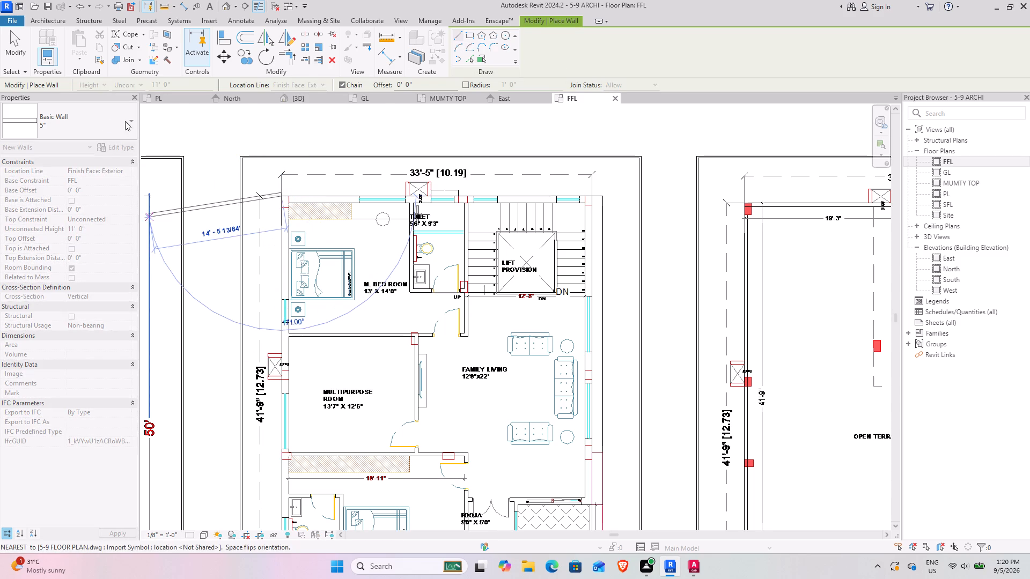
{"action": "key", "text": "Escape"}
{"action": "left_click", "coordinate": [99, 113]}
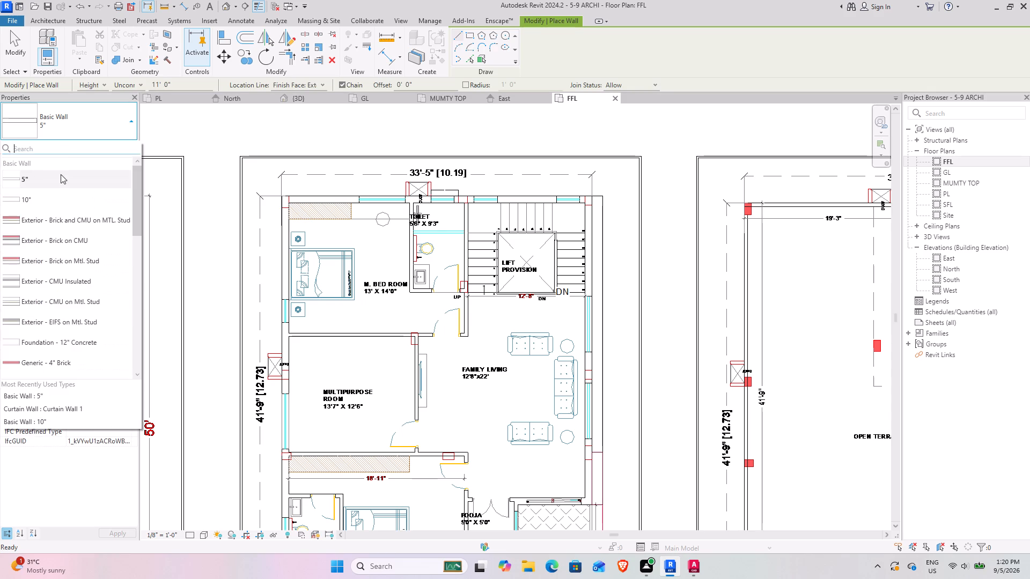
{"action": "left_click", "coordinate": [48, 199]}
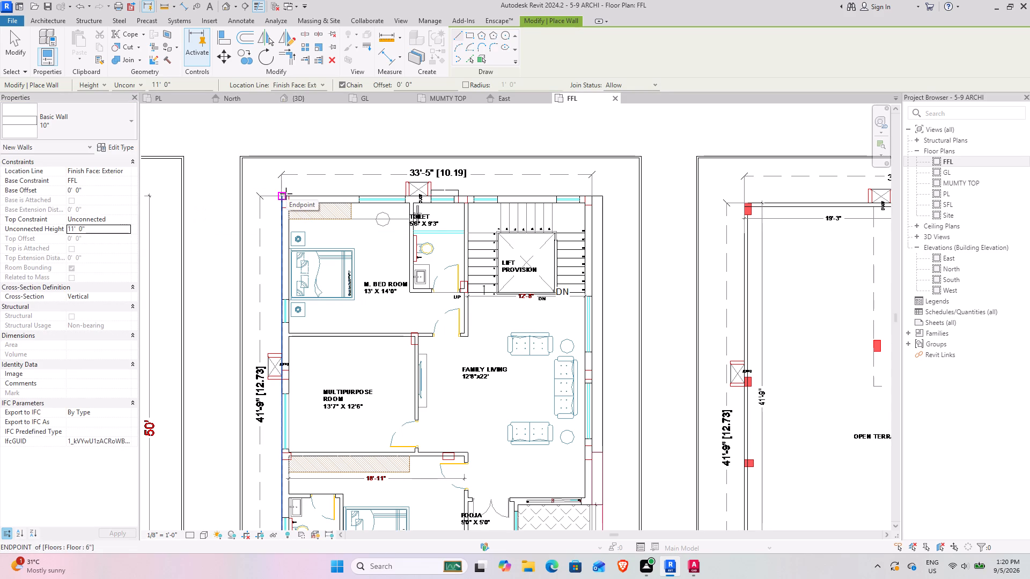
{"action": "left_click", "coordinate": [286, 194]}
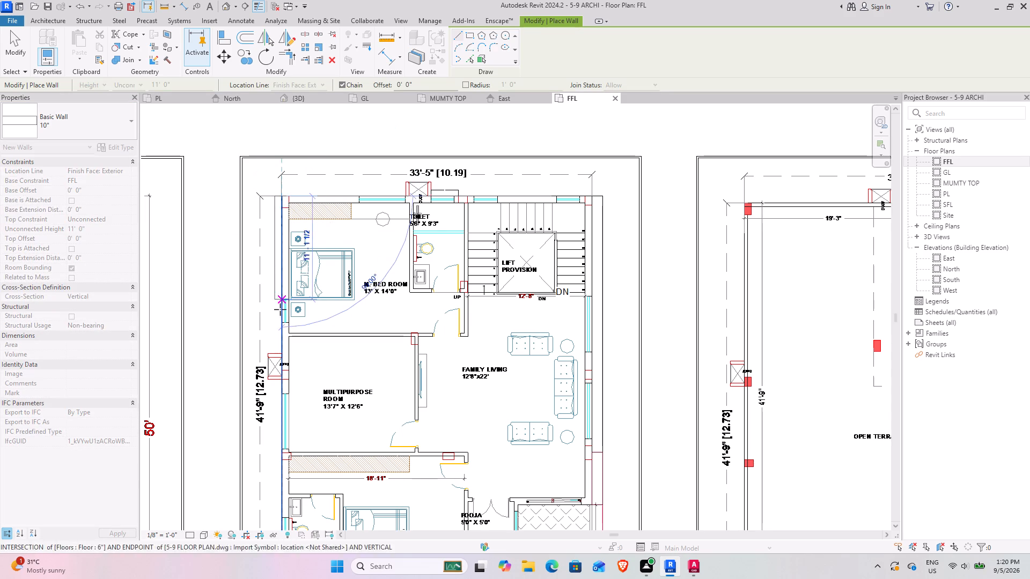
{"action": "key", "text": "space"}
{"action": "scroll", "coordinate": [275, 340], "scroll_direction": "down", "scroll_amount": 3}
{"action": "middle_click_drag", "start_coordinate": [279, 360], "coordinate": [279, 235]}
{"action": "scroll", "coordinate": [256, 395], "scroll_direction": "up", "scroll_amount": 2}
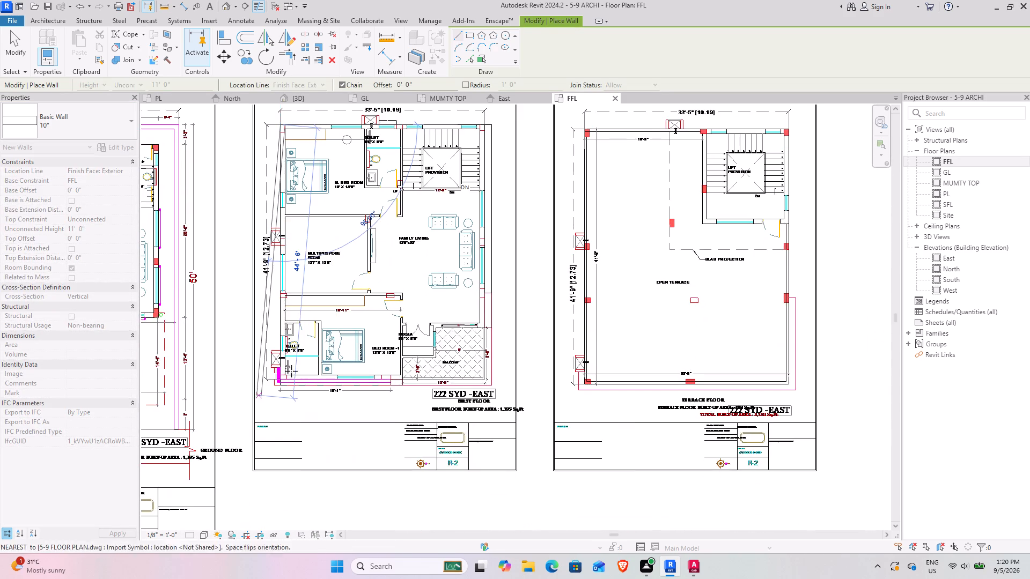
{"action": "scroll", "coordinate": [291, 371], "scroll_direction": "up", "scroll_amount": 13}
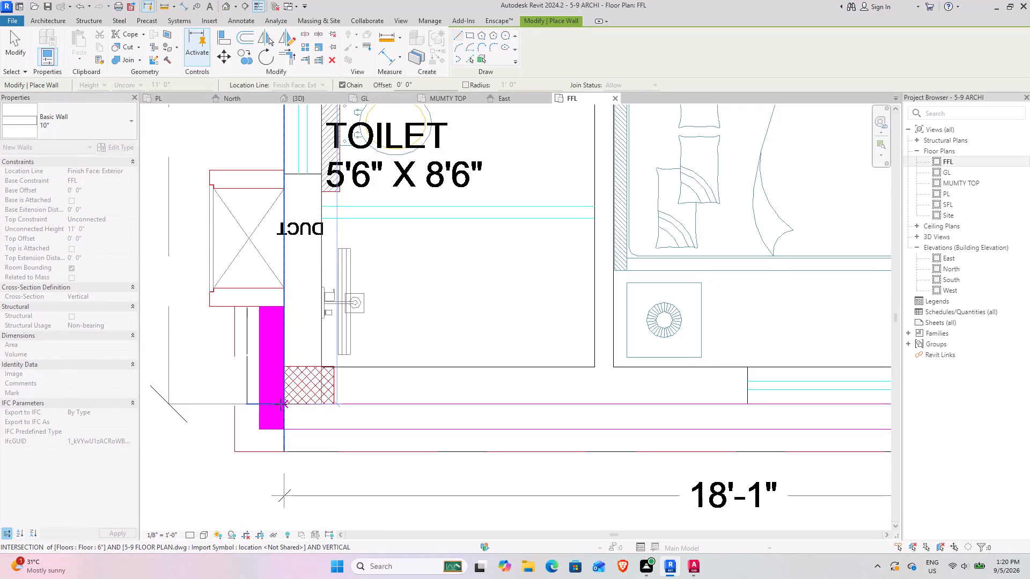
{"action": "left_click", "coordinate": [284, 405]}
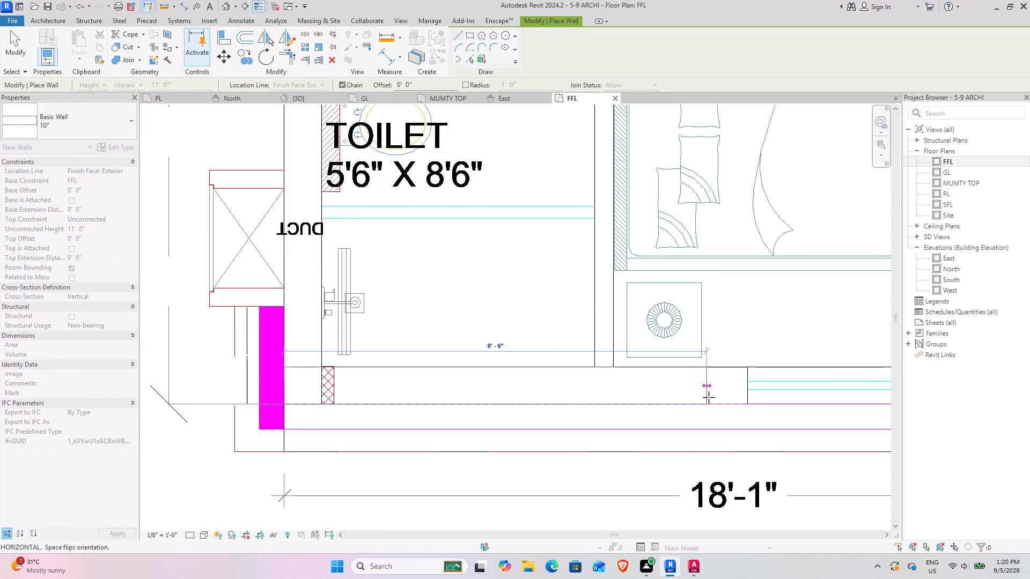
Continue the 10" wall from the toilet corner along Bed Room-1's outer side, ending at the balcony corner.
{"action": "scroll", "coordinate": [711, 399], "scroll_direction": "down", "scroll_amount": 4}
{"action": "middle_click_drag", "start_coordinate": [734, 398], "coordinate": [209, 402]}
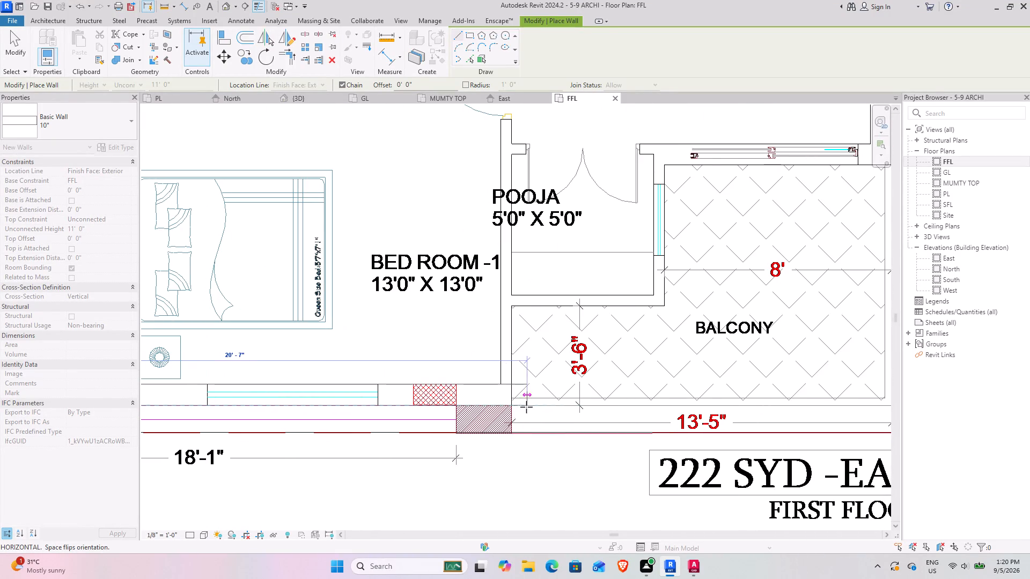
{"action": "scroll", "coordinate": [507, 405], "scroll_direction": "up", "scroll_amount": 8}
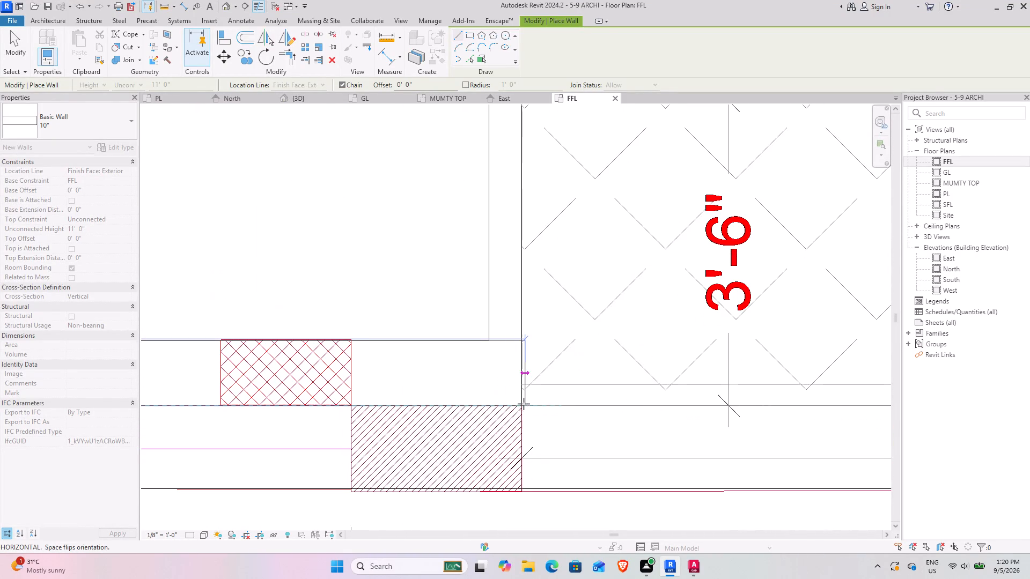
{"action": "left_click", "coordinate": [521, 390]}
{"action": "scroll", "coordinate": [459, 331], "scroll_direction": "down", "scroll_amount": 3}
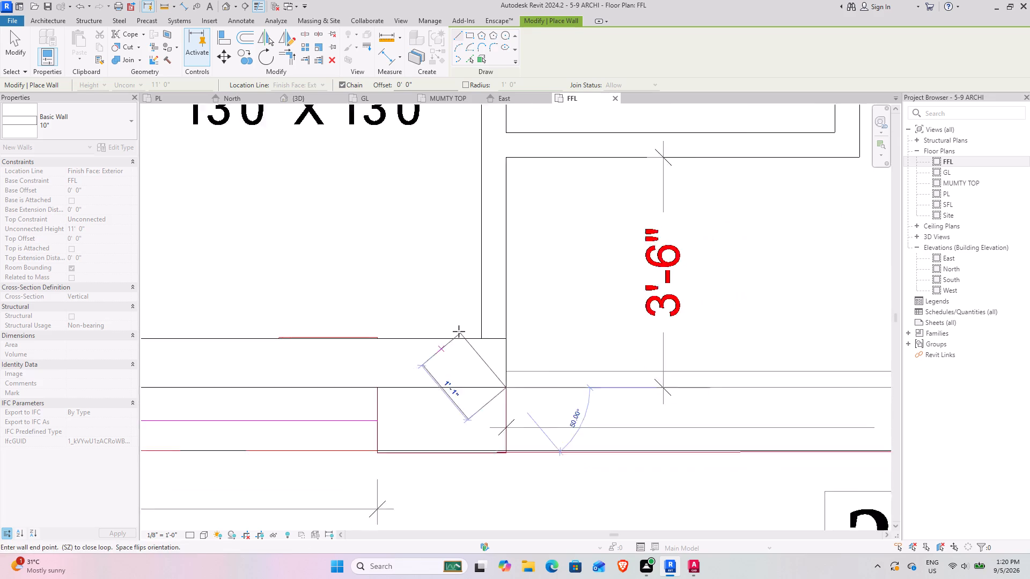
{"action": "scroll", "coordinate": [459, 331], "scroll_direction": "down", "scroll_amount": 6}
{"action": "key", "text": "Escape"}
Draw an 8' long 10" wall between family living and the balcony, from the pooja room corner to the outer corner.
{"action": "middle_click_drag", "start_coordinate": [607, 268], "coordinate": [420, 553]}
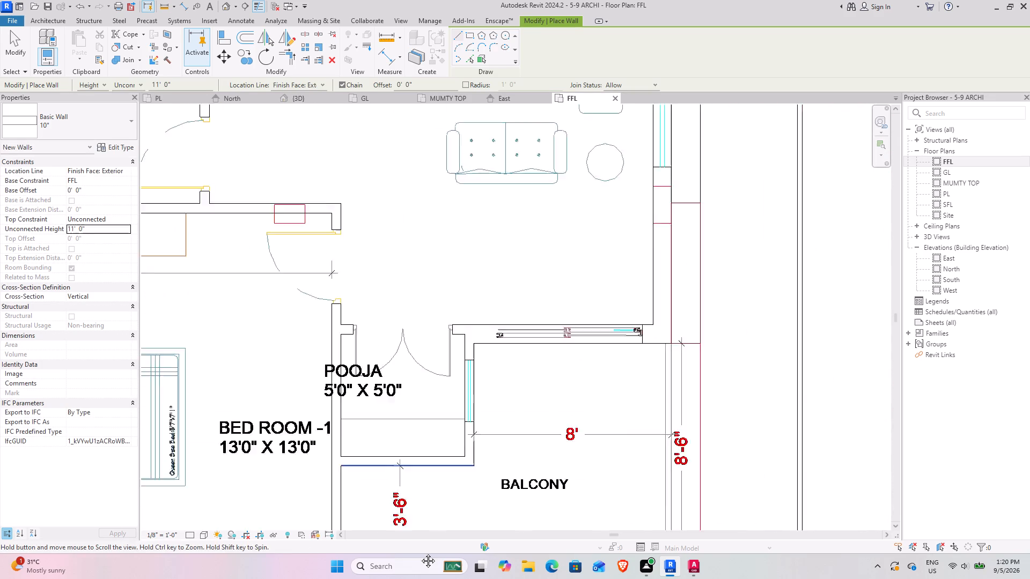
{"action": "middle_click_drag", "start_coordinate": [420, 553], "coordinate": [414, 560]}
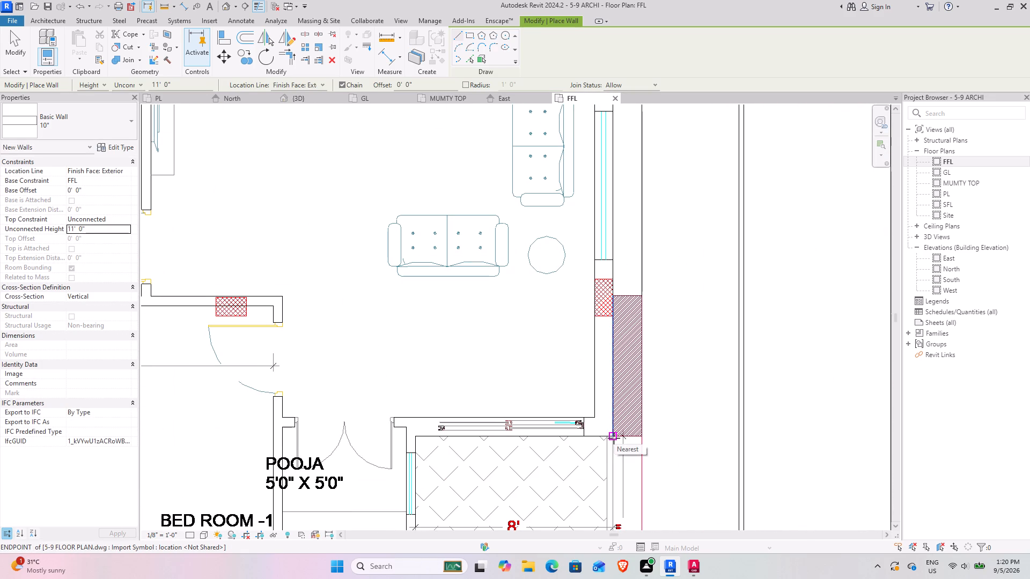
{"action": "left_click", "coordinate": [416, 436]}
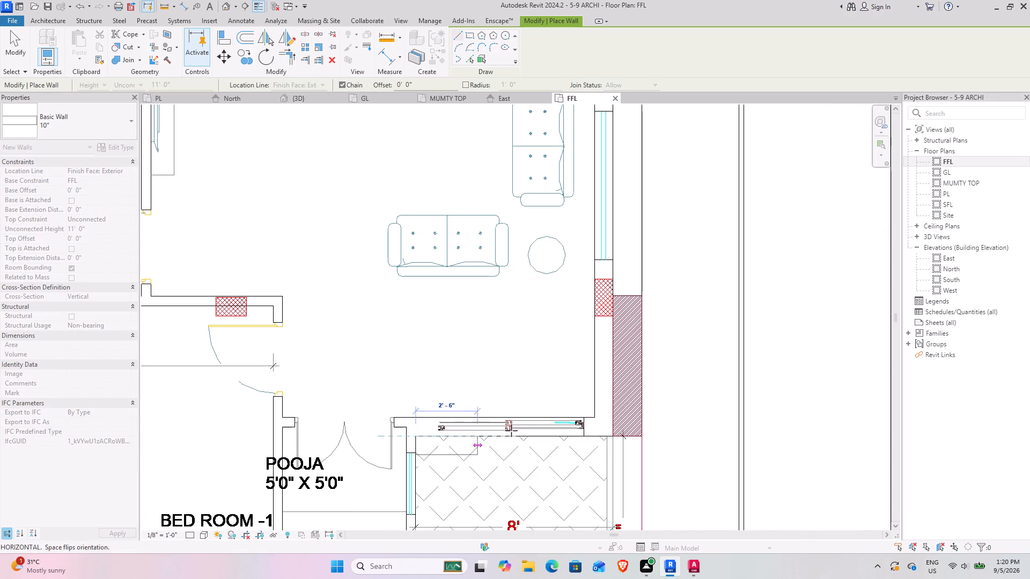
{"action": "key", "text": "space"}
{"action": "left_click", "coordinate": [613, 439]}
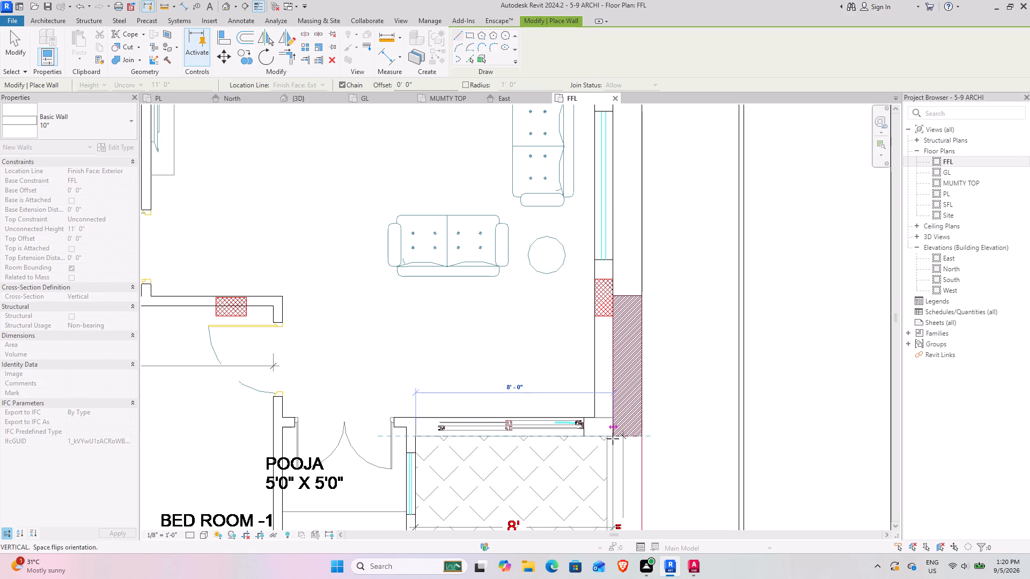
Continue the 10" wall from the balcony along family living's window side to the outer corner beside the staircase.
{"action": "scroll", "coordinate": [610, 266], "scroll_direction": "down", "scroll_amount": 5}
{"action": "middle_click_drag", "start_coordinate": [601, 246], "coordinate": [617, 459]}
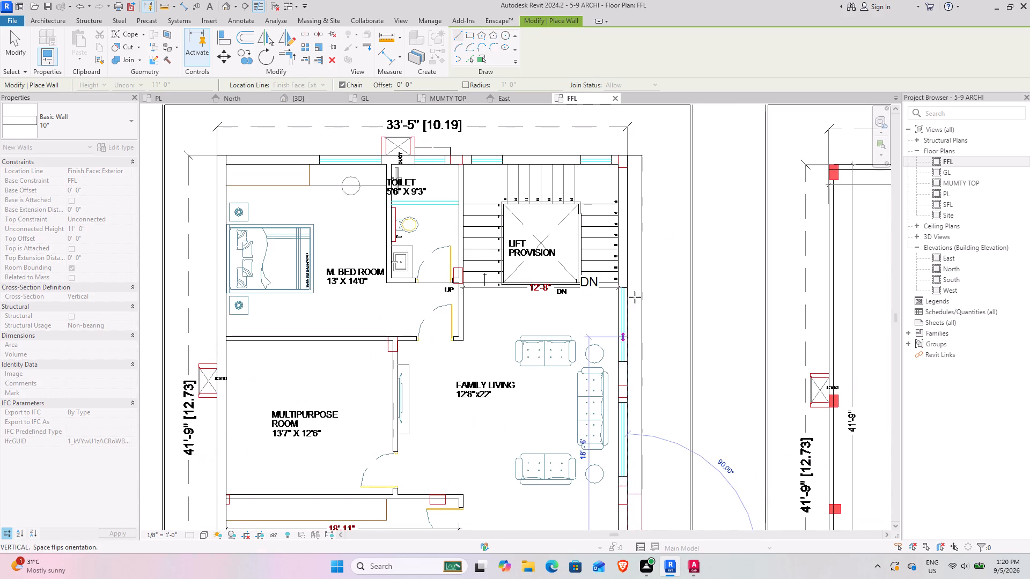
{"action": "middle_click_drag", "start_coordinate": [624, 232], "coordinate": [627, 322]}
{"action": "scroll", "coordinate": [622, 247], "scroll_direction": "up", "scroll_amount": 7}
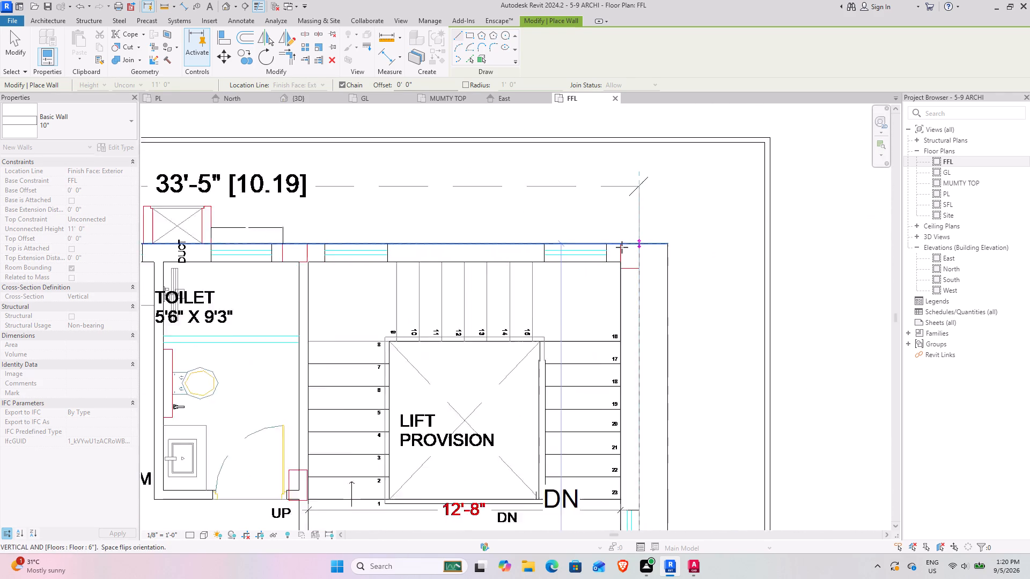
{"action": "scroll", "coordinate": [622, 247], "scroll_direction": "up", "scroll_amount": 1}
{"action": "left_click", "coordinate": [648, 241]}
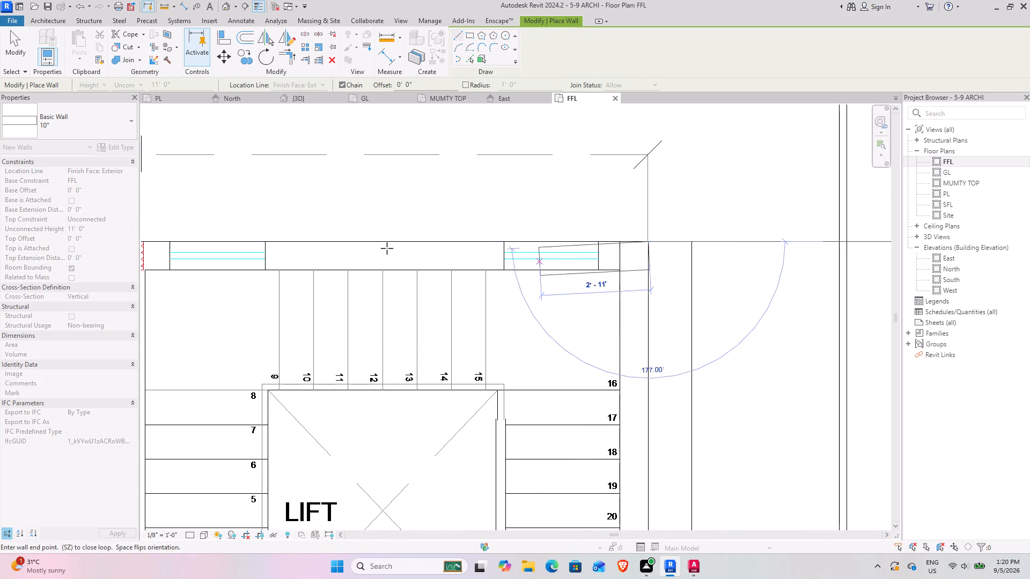
Continue the 10" exterior wall past the staircase and toilet to the M. Bed Room's outer corner.
{"action": "middle_click_drag", "start_coordinate": [175, 244], "coordinate": [695, 246]}
{"action": "middle_click_drag", "start_coordinate": [231, 243], "coordinate": [610, 242]}
{"action": "left_click", "coordinate": [318, 241]}
{"action": "key", "text": "Escape"}
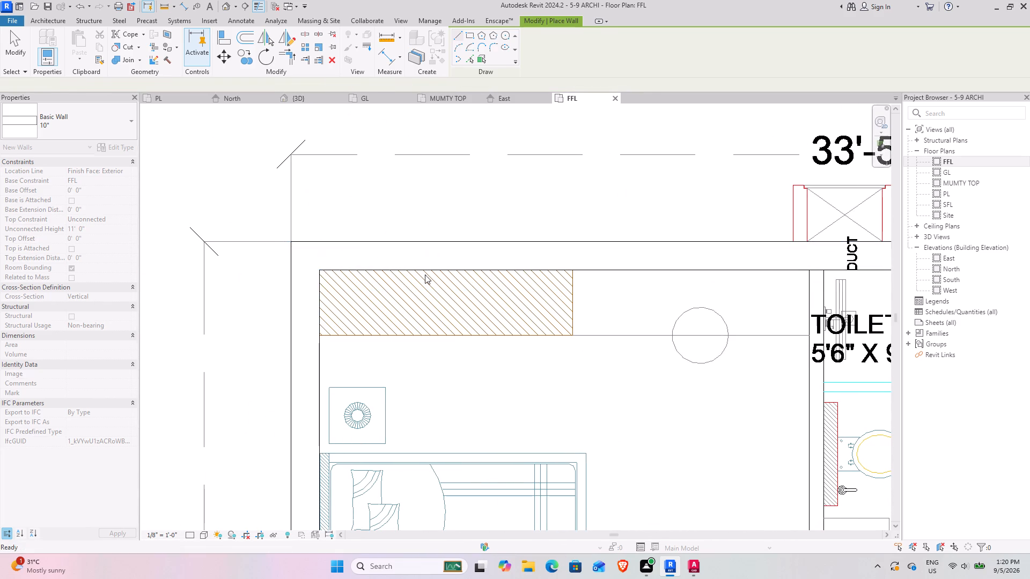
Draw a 5" wall from Bed Room-1's balcony corner along the pooja room side to the corner at family living.
{"action": "scroll", "coordinate": [439, 311], "scroll_direction": "down", "scroll_amount": 8}
{"action": "middle_click_drag", "start_coordinate": [546, 374], "coordinate": [449, 222]}
{"action": "middle_click_drag", "start_coordinate": [510, 405], "coordinate": [461, 246]}
{"action": "middle_click_drag", "start_coordinate": [490, 390], "coordinate": [453, 298]}
{"action": "middle_click_drag", "start_coordinate": [406, 325], "coordinate": [432, 361]}
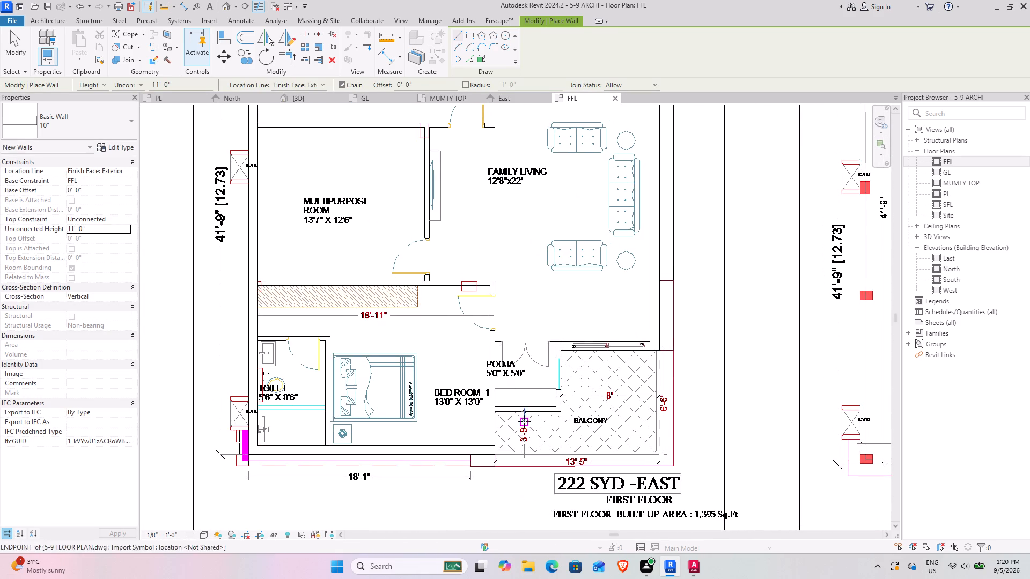
{"action": "left_click", "coordinate": [72, 133]}
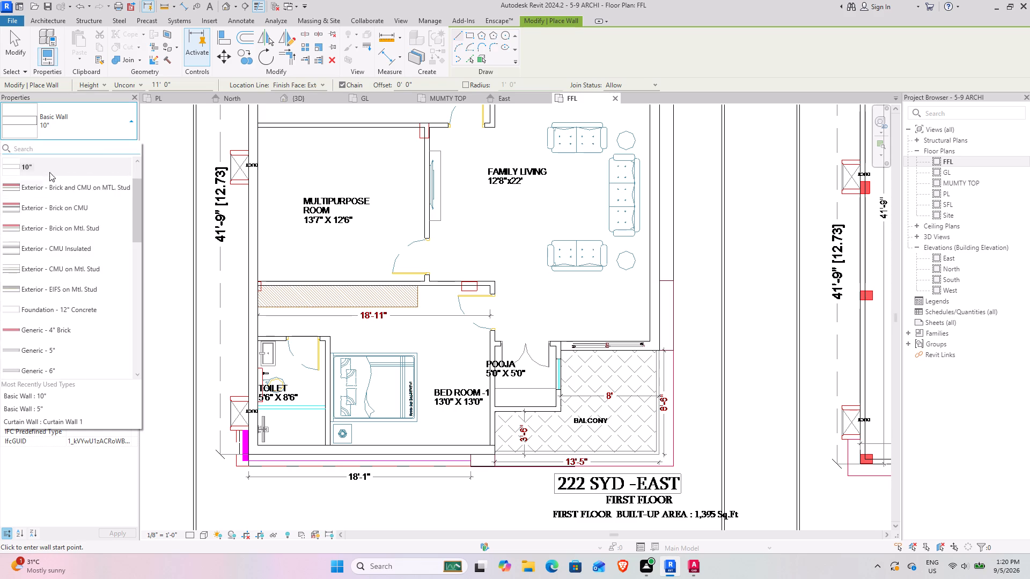
{"action": "scroll", "coordinate": [46, 176], "scroll_direction": "up", "scroll_amount": 3}
{"action": "left_click", "coordinate": [42, 176]}
{"action": "scroll", "coordinate": [486, 453], "scroll_direction": "up", "scroll_amount": 4}
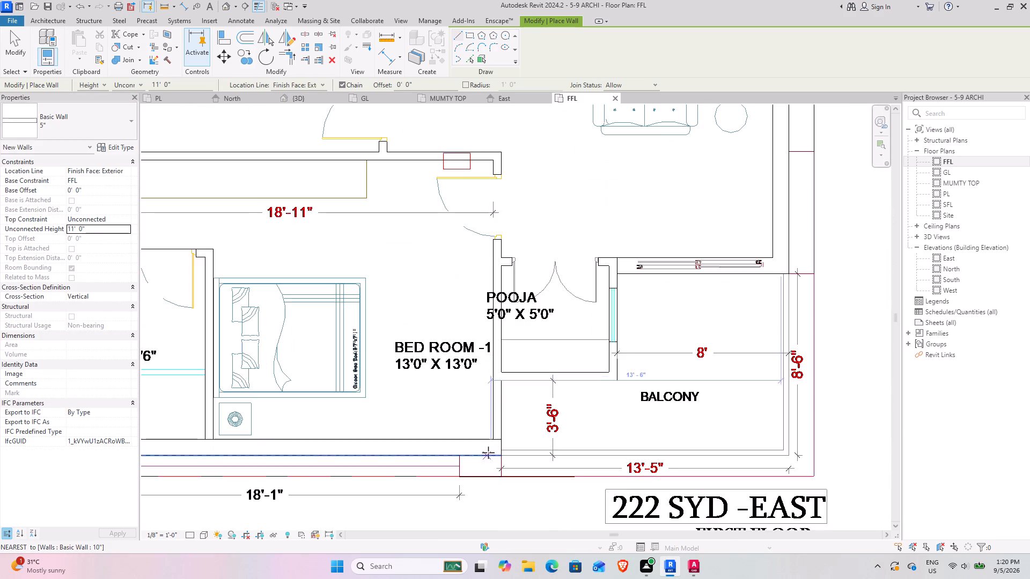
{"action": "scroll", "coordinate": [503, 447], "scroll_direction": "up", "scroll_amount": 4}
{"action": "left_click", "coordinate": [503, 433]}
{"action": "key", "text": "space"}
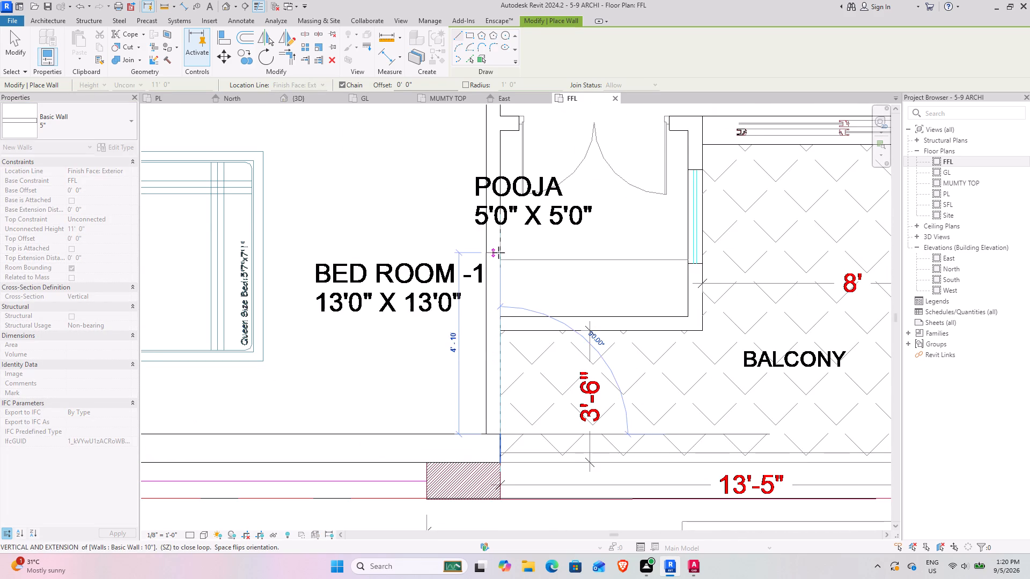
{"action": "middle_click_drag", "start_coordinate": [498, 259], "coordinate": [468, 462]}
{"action": "middle_click_drag", "start_coordinate": [475, 290], "coordinate": [512, 491]}
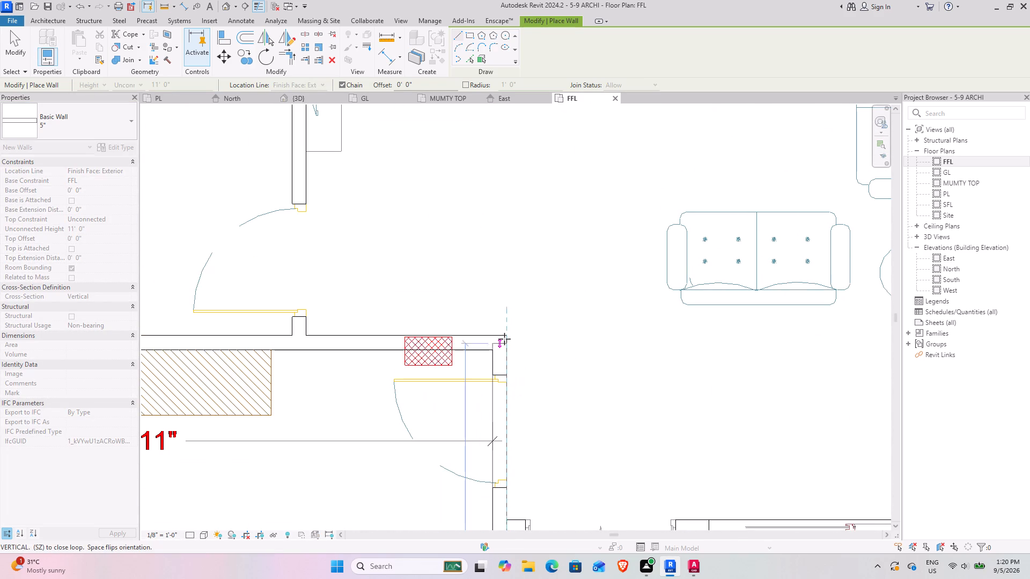
{"action": "scroll", "coordinate": [506, 332], "scroll_direction": "up", "scroll_amount": 3}
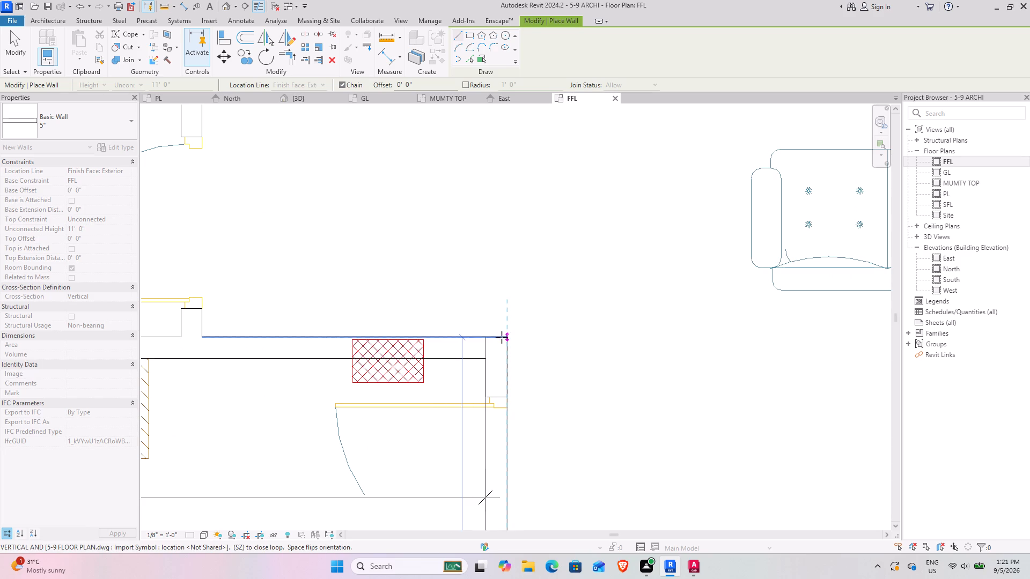
{"action": "left_click", "coordinate": [502, 337]}
Continue the 5" wall between Bed Room-1 and the multipurpose room, ending at the exterior wall.
{"action": "middle_click_drag", "start_coordinate": [284, 340], "coordinate": [822, 324]}
{"action": "middle_click_drag", "start_coordinate": [279, 324], "coordinate": [563, 324]}
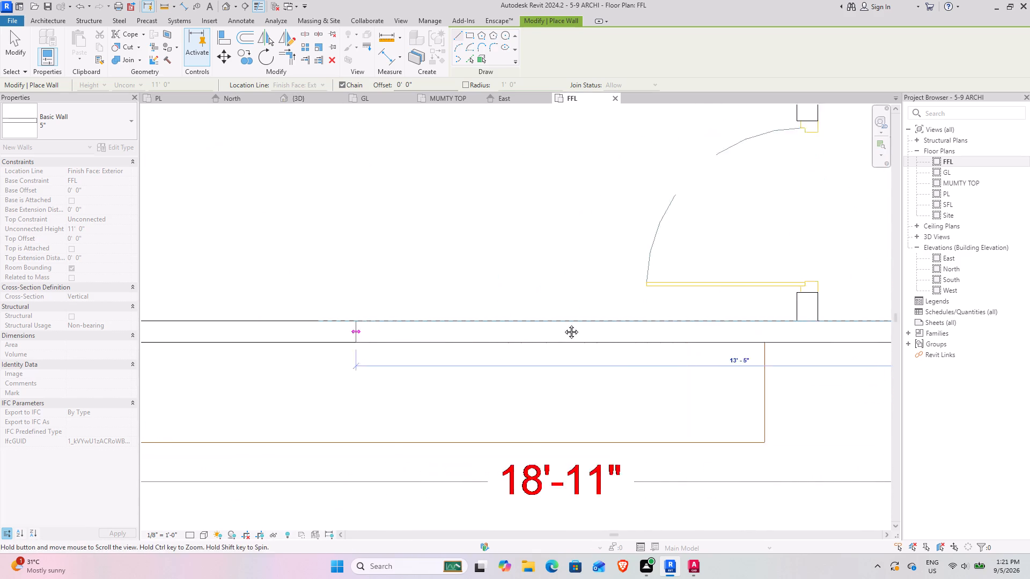
{"action": "middle_click_drag", "start_coordinate": [563, 324], "coordinate": [943, 324]}
{"action": "left_click", "coordinate": [604, 317]}
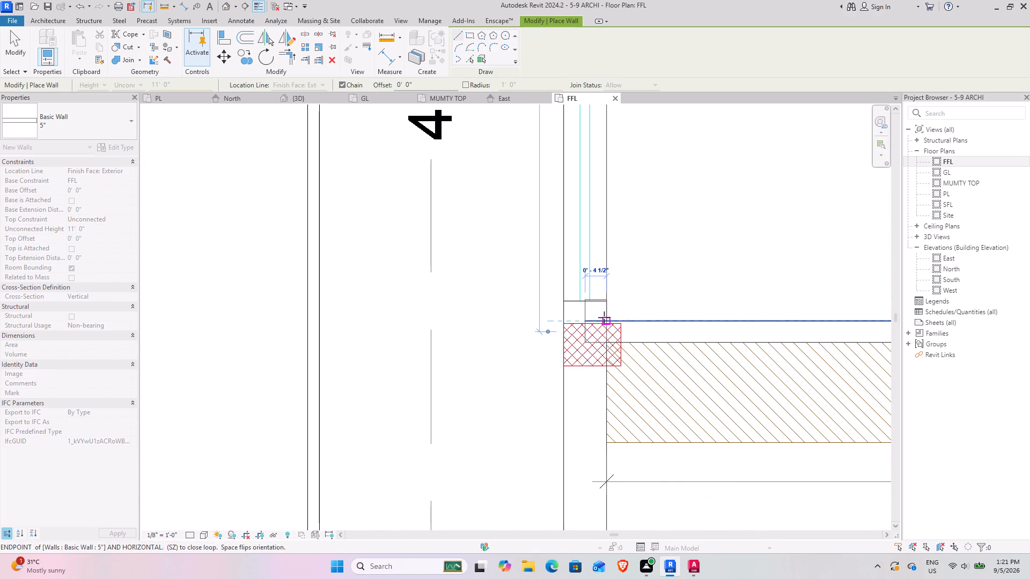
{"action": "key", "text": "Escape"}
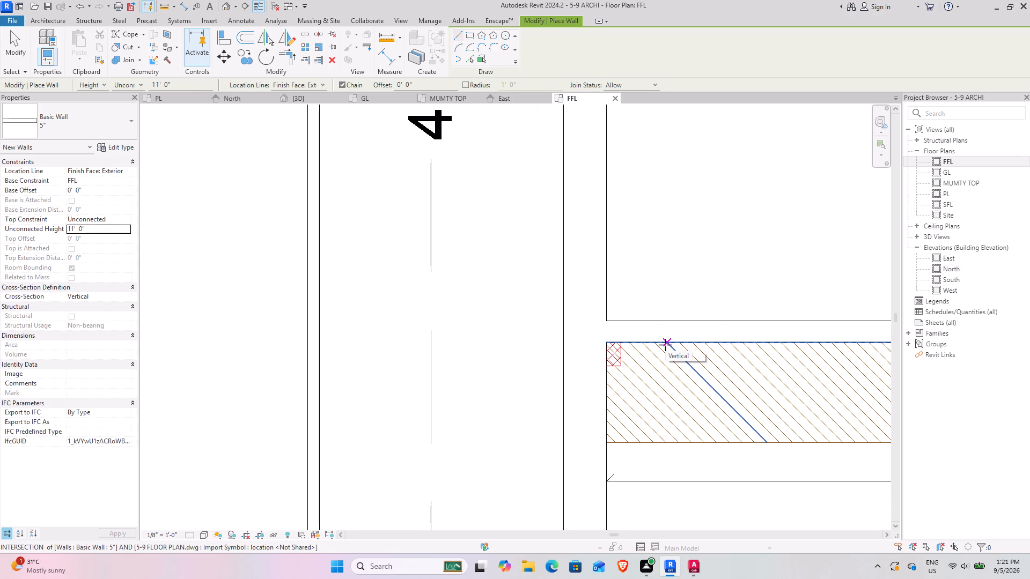
Draw a 5" wall between the multipurpose room and family living, from the Bed Room-1 partition to the M. Bed Room wall line.
{"action": "scroll", "coordinate": [676, 351], "scroll_direction": "down", "scroll_amount": 4}
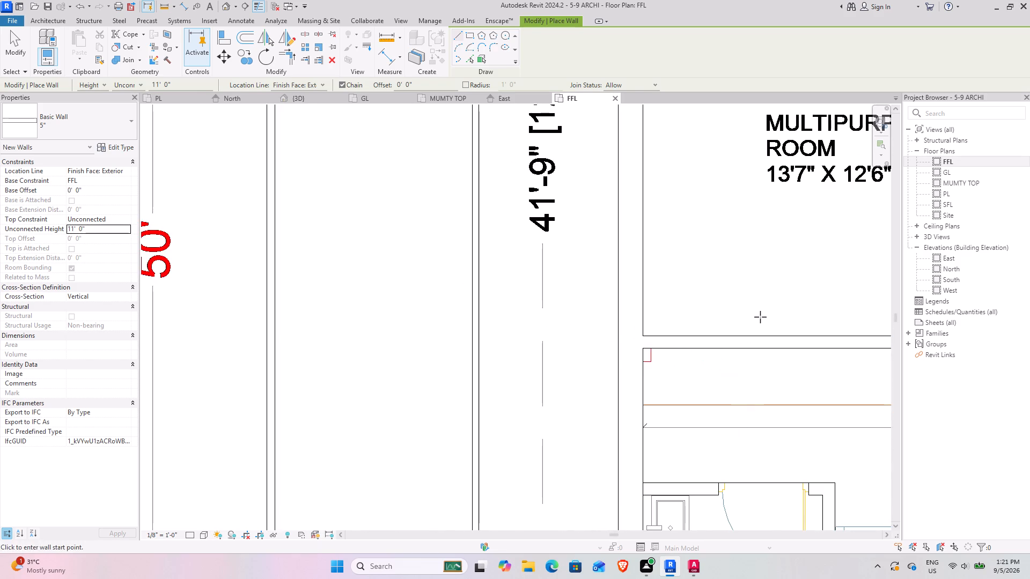
{"action": "middle_click_drag", "start_coordinate": [756, 317], "coordinate": [343, 365]}
{"action": "middle_click_drag", "start_coordinate": [558, 300], "coordinate": [333, 345]}
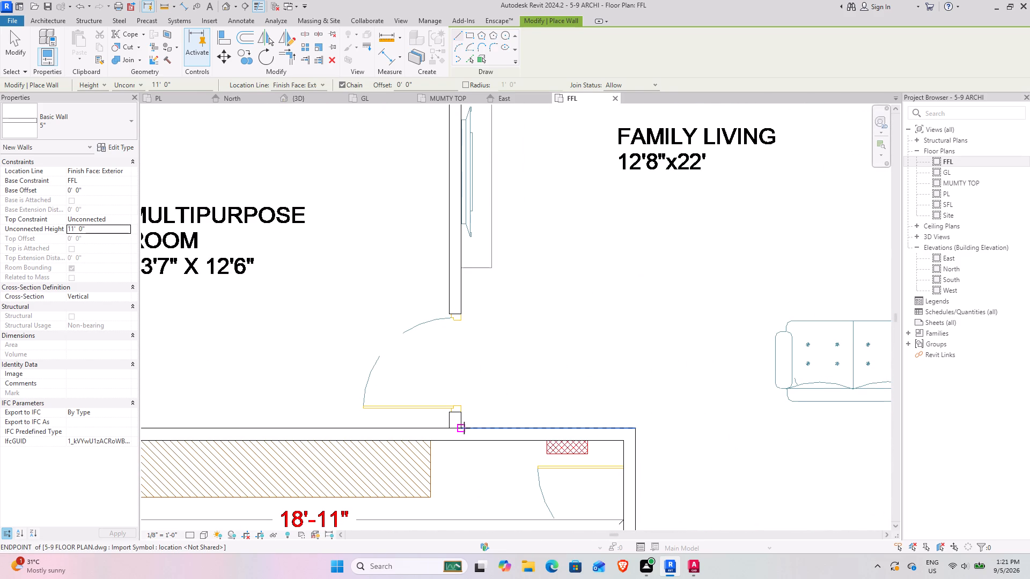
{"action": "left_click", "coordinate": [462, 428]}
{"action": "key", "text": "space"}
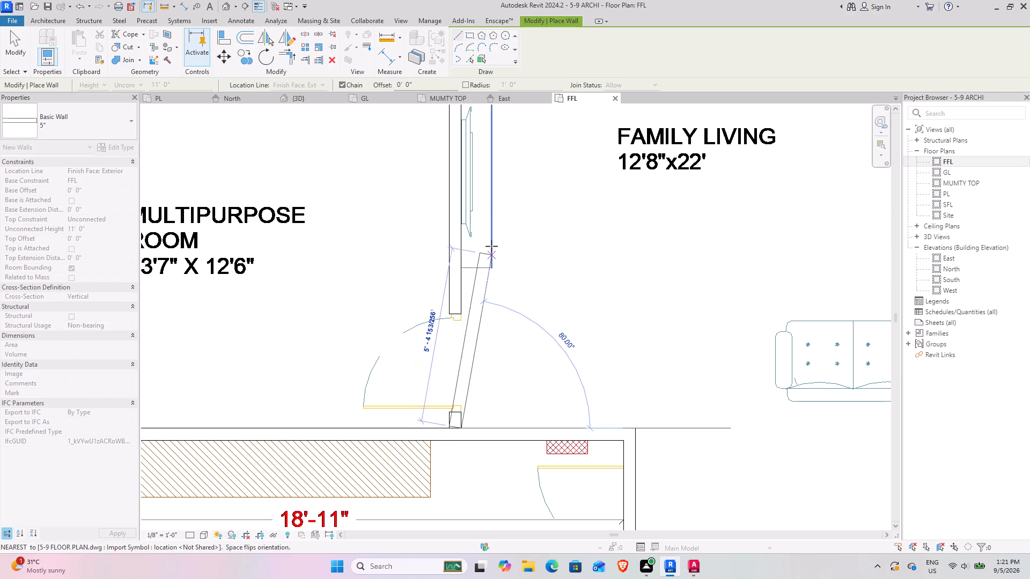
{"action": "middle_click_drag", "start_coordinate": [488, 303], "coordinate": [483, 531]}
{"action": "scroll", "coordinate": [451, 235], "scroll_direction": "up", "scroll_amount": 3}
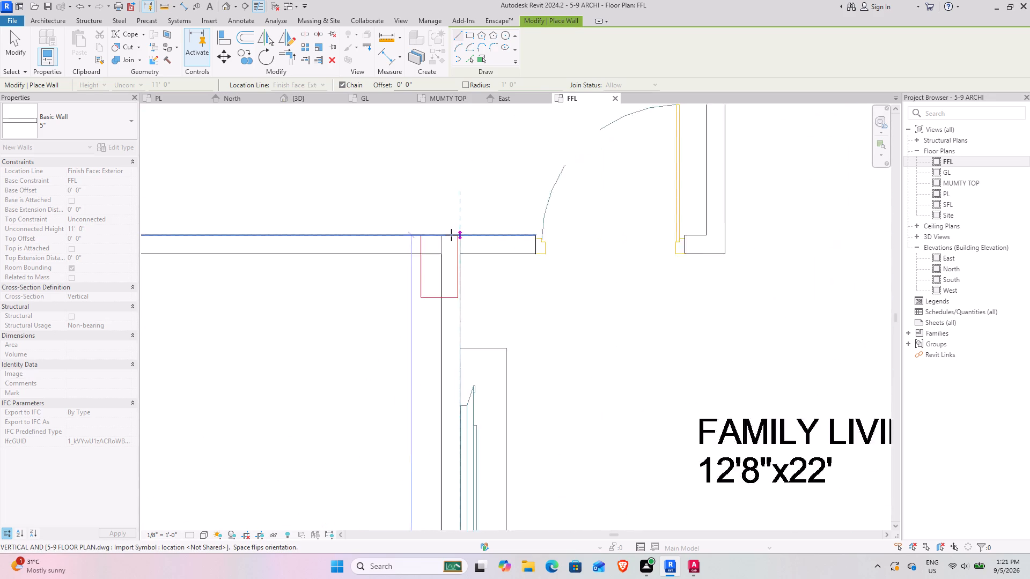
{"action": "scroll", "coordinate": [451, 235], "scroll_direction": "up", "scroll_amount": 5}
{"action": "left_click", "coordinate": [451, 235]}
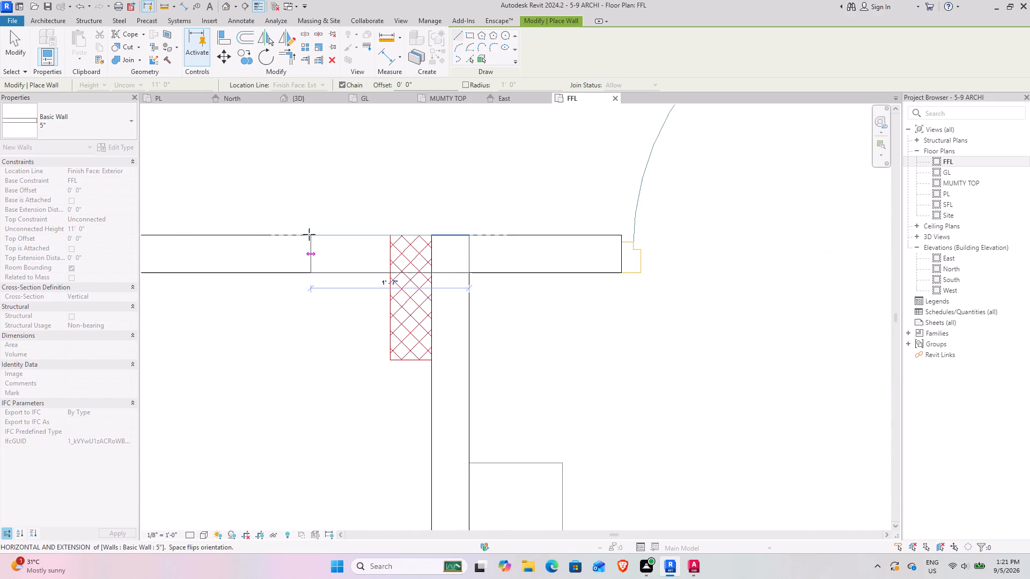
Continue the 5" wall along the line between the multipurpose room and the M. Bed Room, ending at the exterior wall beside the duct.
{"action": "middle_click_drag", "start_coordinate": [309, 234], "coordinate": [712, 234]}
{"action": "scroll", "coordinate": [482, 237], "scroll_direction": "down", "scroll_amount": 4}
{"action": "middle_click_drag", "start_coordinate": [342, 253], "coordinate": [377, 253]}
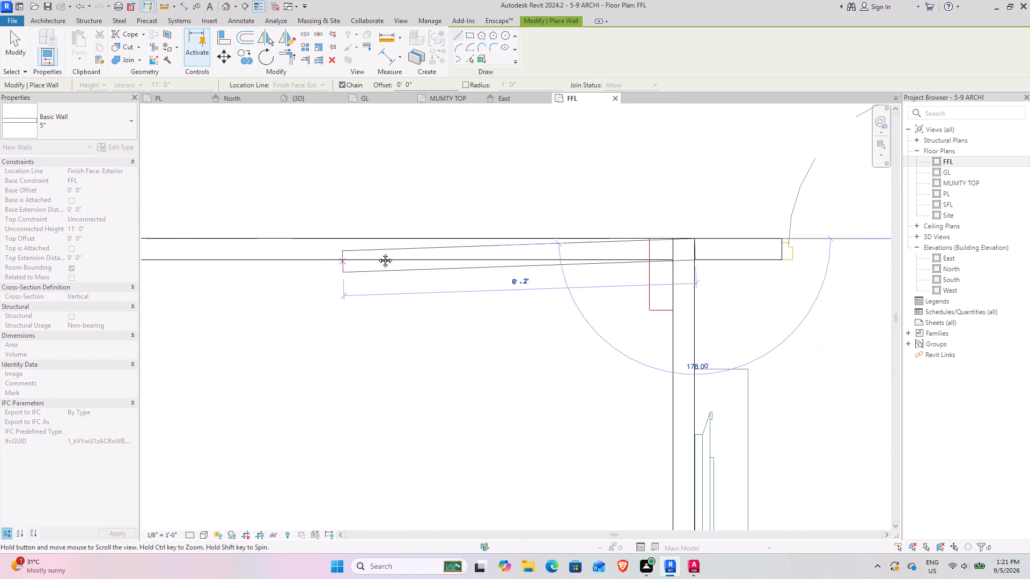
{"action": "middle_click_drag", "start_coordinate": [377, 253], "coordinate": [733, 252]}
{"action": "left_click", "coordinate": [280, 237]}
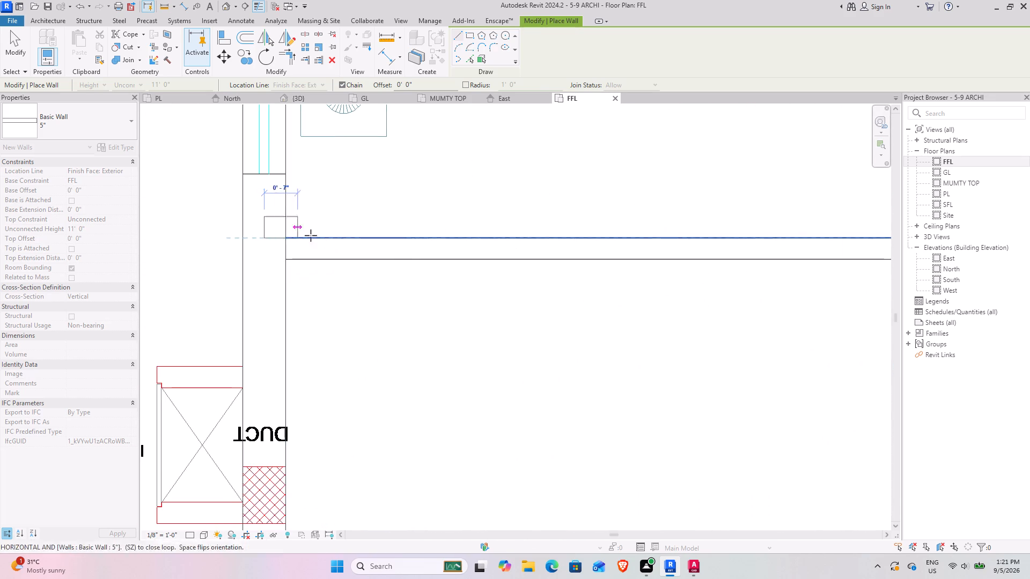
{"action": "key", "text": "Escape"}
Draw 5" walls about 5'-4" across the M. Bed Room entrance to the family living corner, and about 14'-0" along the staircase to the exterior wall.
{"action": "middle_click_drag", "start_coordinate": [675, 248], "coordinate": [229, 288]}
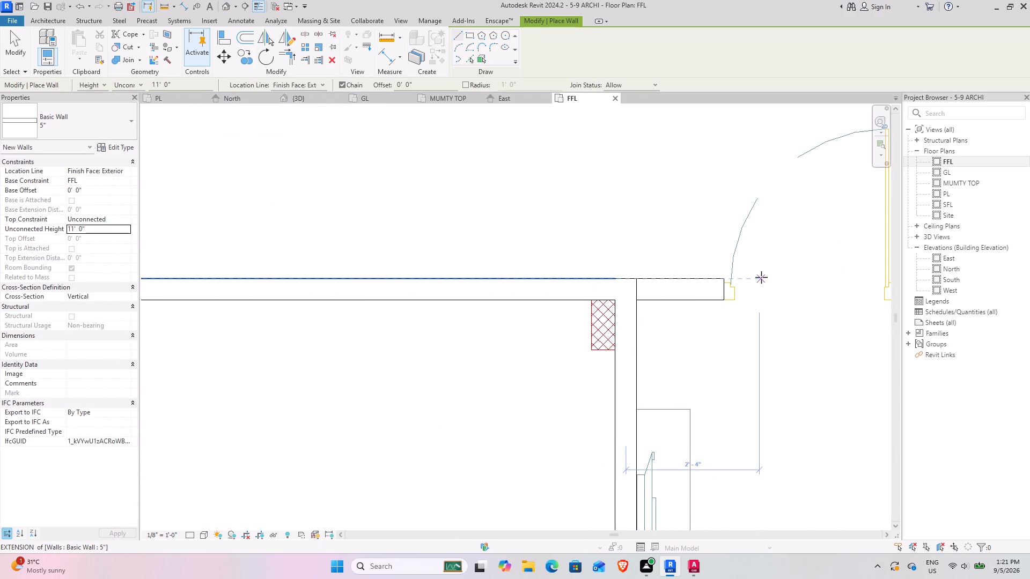
{"action": "left_click", "coordinate": [637, 280]}
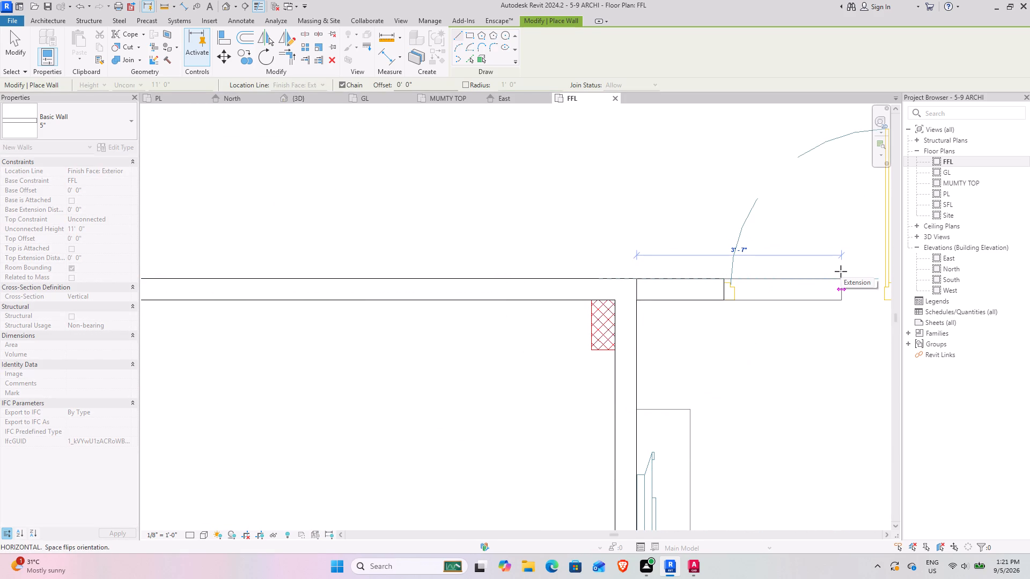
{"action": "scroll", "coordinate": [841, 271], "scroll_direction": "down", "scroll_amount": 3}
{"action": "middle_click_drag", "start_coordinate": [858, 273], "coordinate": [396, 273]}
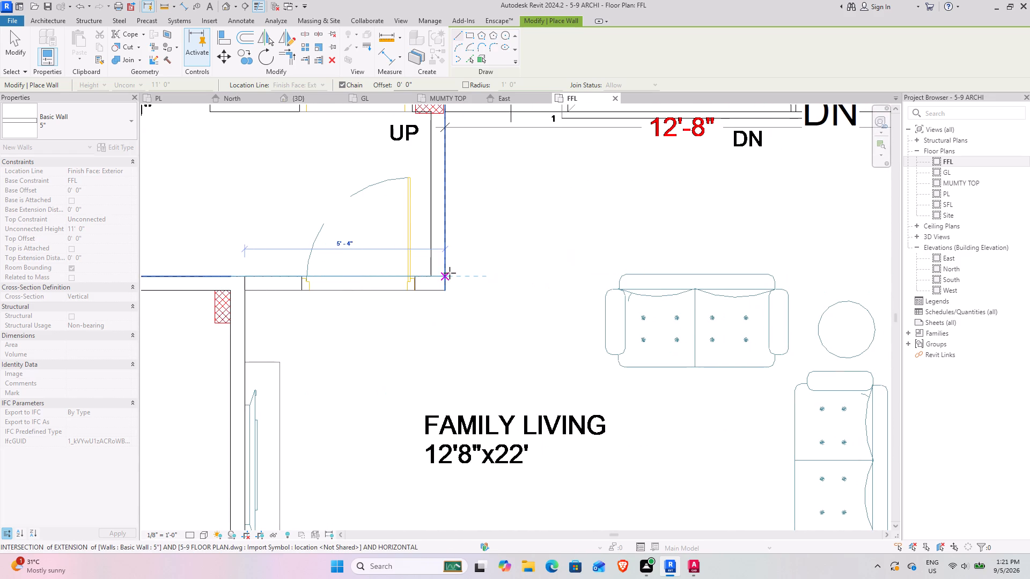
{"action": "left_click", "coordinate": [444, 274]}
{"action": "key", "text": "space"}
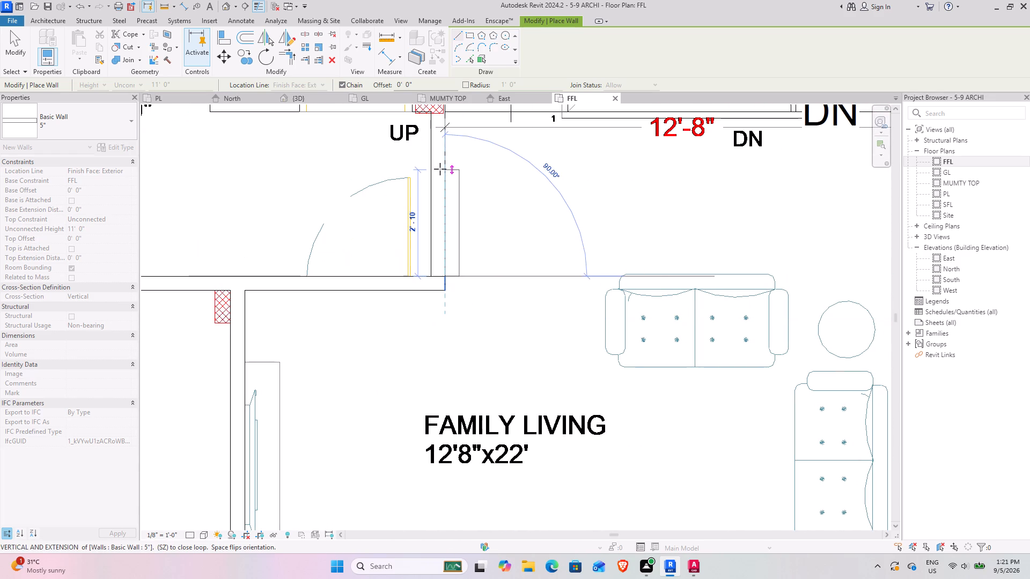
{"action": "scroll", "coordinate": [438, 168], "scroll_direction": "down", "scroll_amount": 1}
{"action": "middle_click_drag", "start_coordinate": [438, 168], "coordinate": [459, 395]}
{"action": "middle_click_drag", "start_coordinate": [464, 250], "coordinate": [460, 455]}
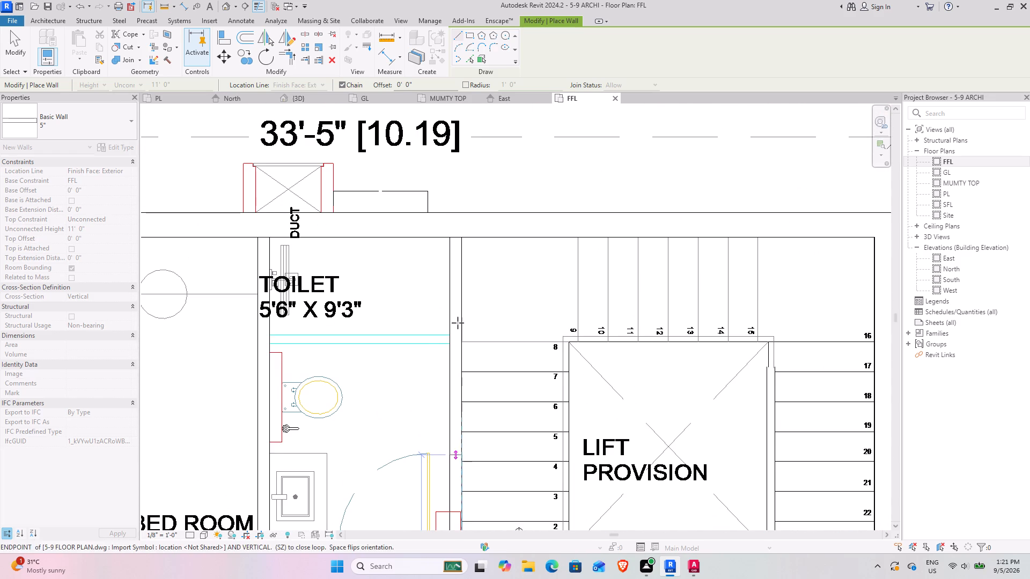
{"action": "left_click", "coordinate": [462, 239]}
{"action": "key", "text": "Escape"}
Enclose the M. Bed Room's 5'6" x 9'3" toilet with 5" walls on its bedroom side and door side, ending at the staircase wall.
{"action": "middle_click_drag", "start_coordinate": [406, 369], "coordinate": [489, 241]}
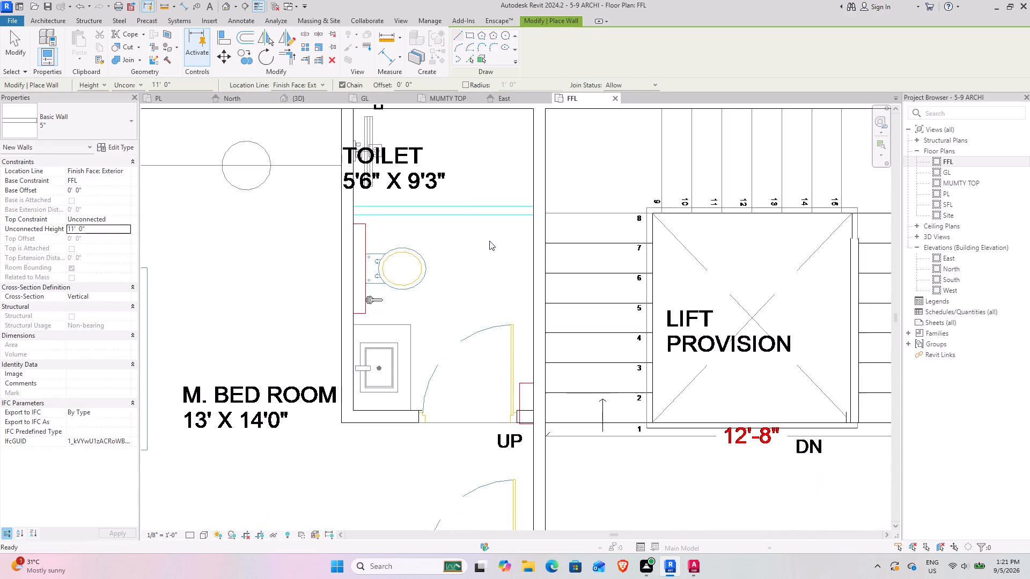
{"action": "middle_click_drag", "start_coordinate": [311, 180], "coordinate": [328, 251]}
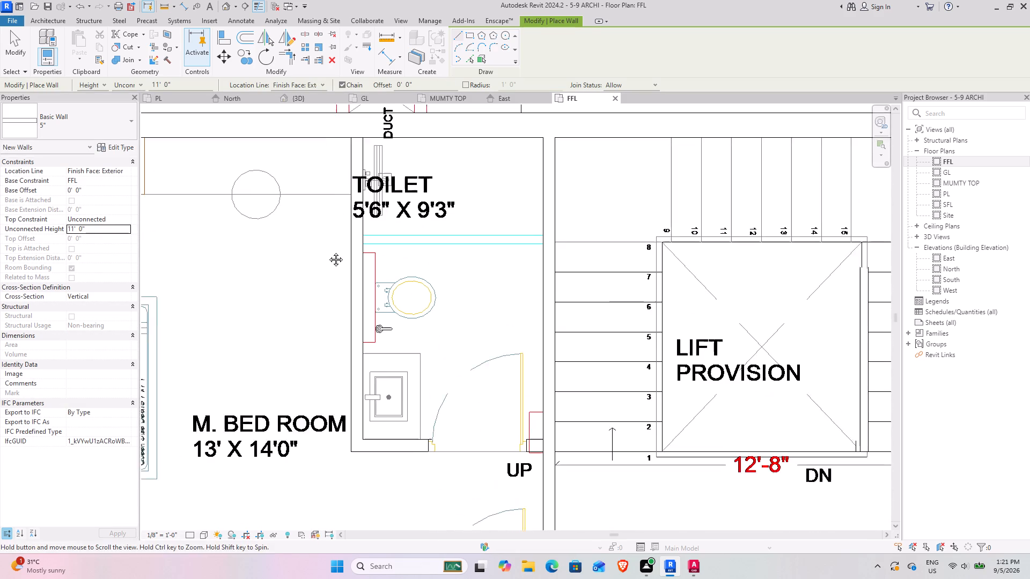
{"action": "middle_click_drag", "start_coordinate": [328, 251], "coordinate": [328, 256]}
{"action": "left_click", "coordinate": [357, 185]}
{"action": "key", "text": "space"}
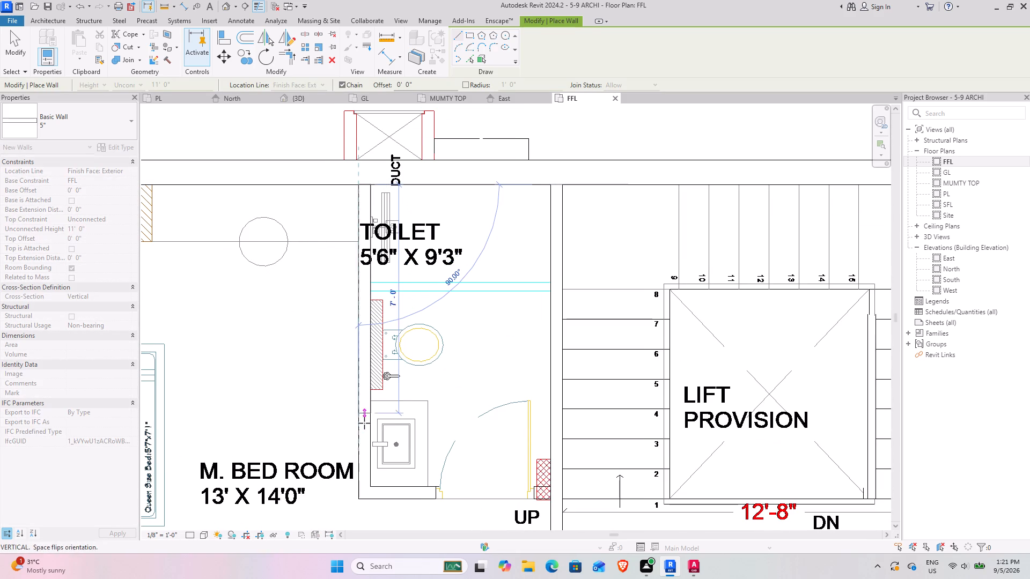
{"action": "left_click", "coordinate": [355, 499]}
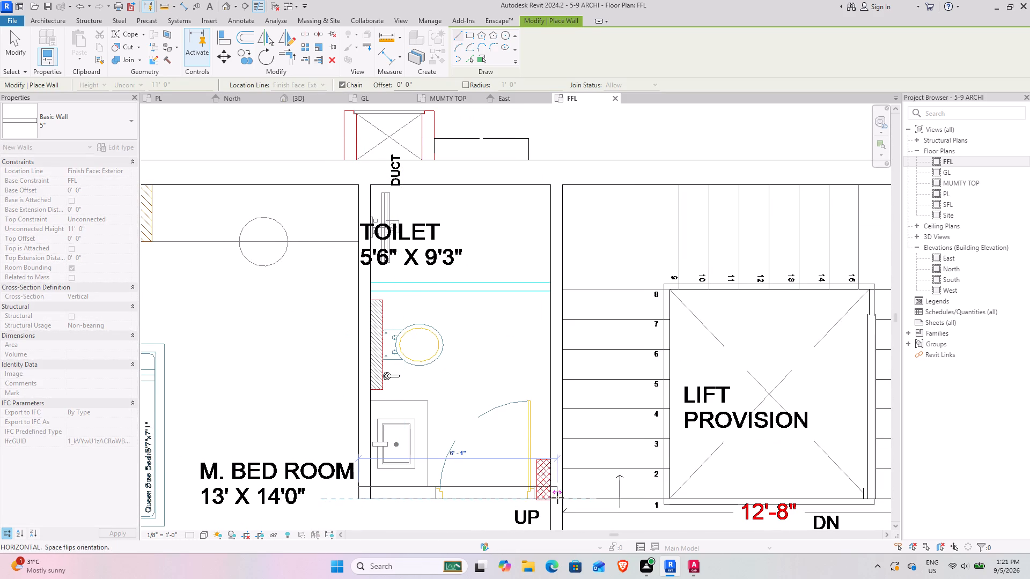
{"action": "left_click", "coordinate": [550, 498]}
{"action": "key", "text": "Escape"}
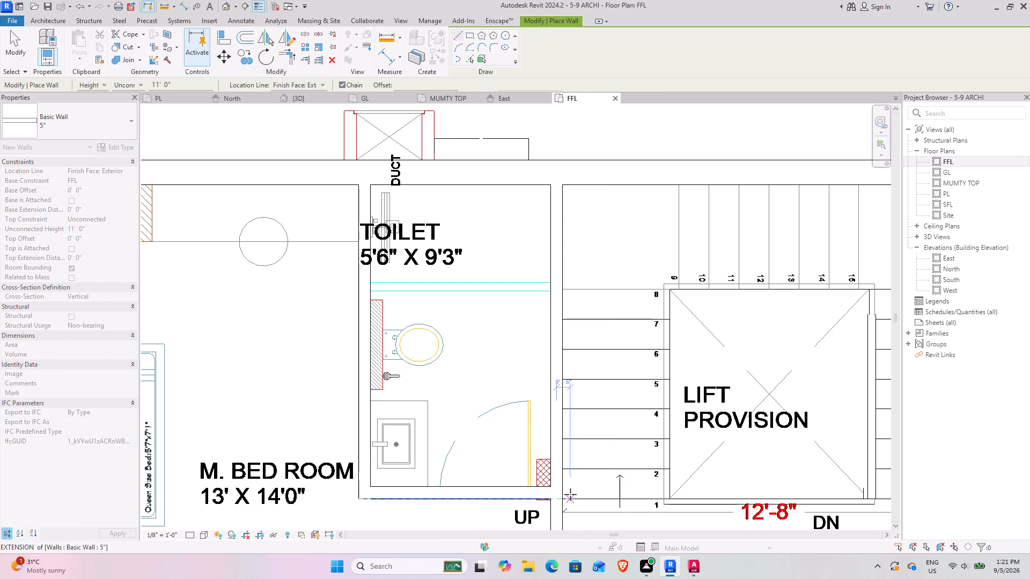
Draw a 5" wall across the pooja room's door side, from the exterior wall's end at the balcony to the Bed Room-1 wall.
{"action": "scroll", "coordinate": [674, 451], "scroll_direction": "down", "scroll_amount": 4}
{"action": "middle_click_drag", "start_coordinate": [652, 440], "coordinate": [448, 292]}
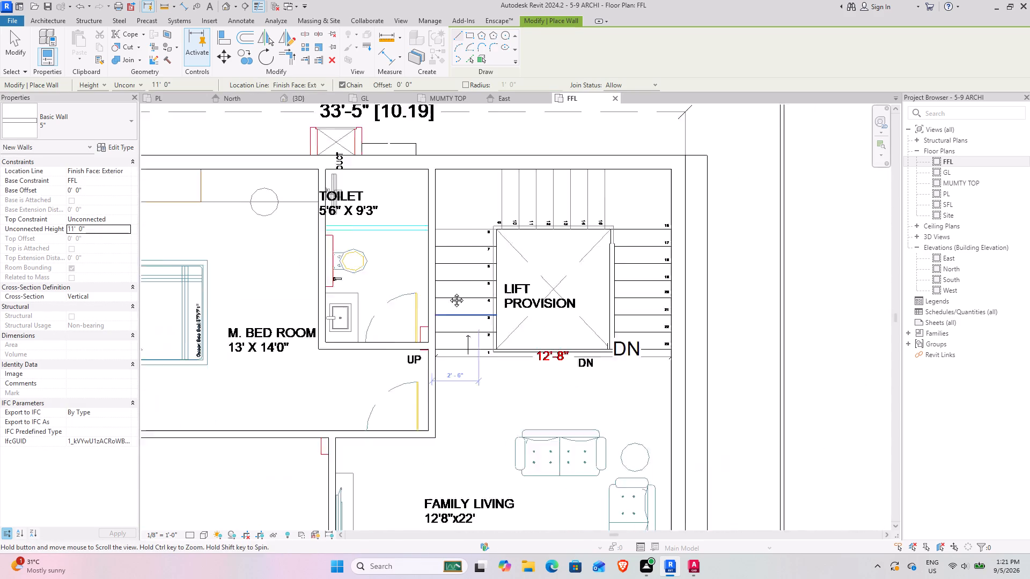
{"action": "middle_click_drag", "start_coordinate": [448, 292], "coordinate": [446, 292]}
{"action": "middle_click_drag", "start_coordinate": [579, 442], "coordinate": [566, 376]}
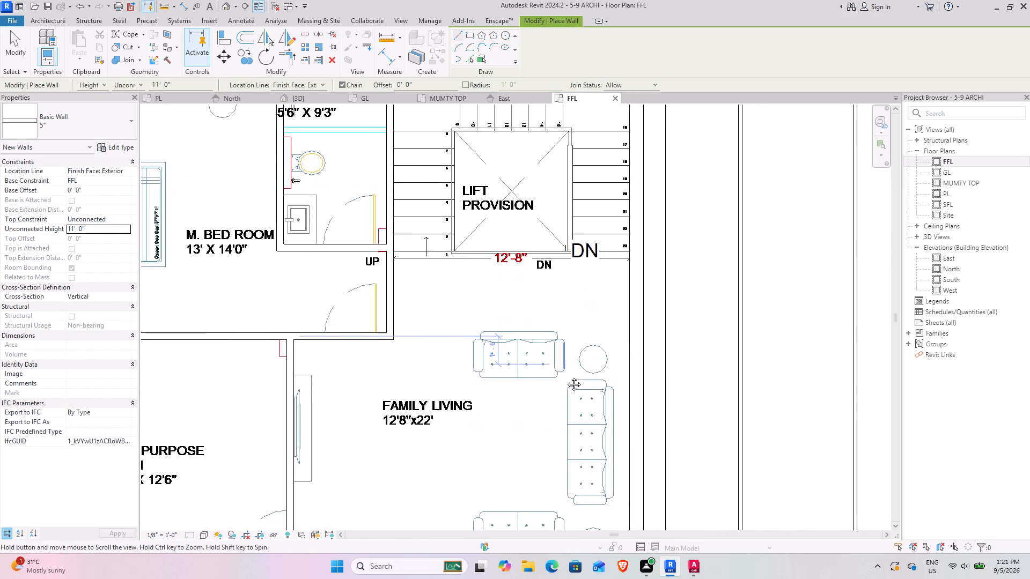
{"action": "middle_click_drag", "start_coordinate": [566, 376], "coordinate": [573, 246]}
{"action": "middle_click_drag", "start_coordinate": [433, 311], "coordinate": [545, 217]}
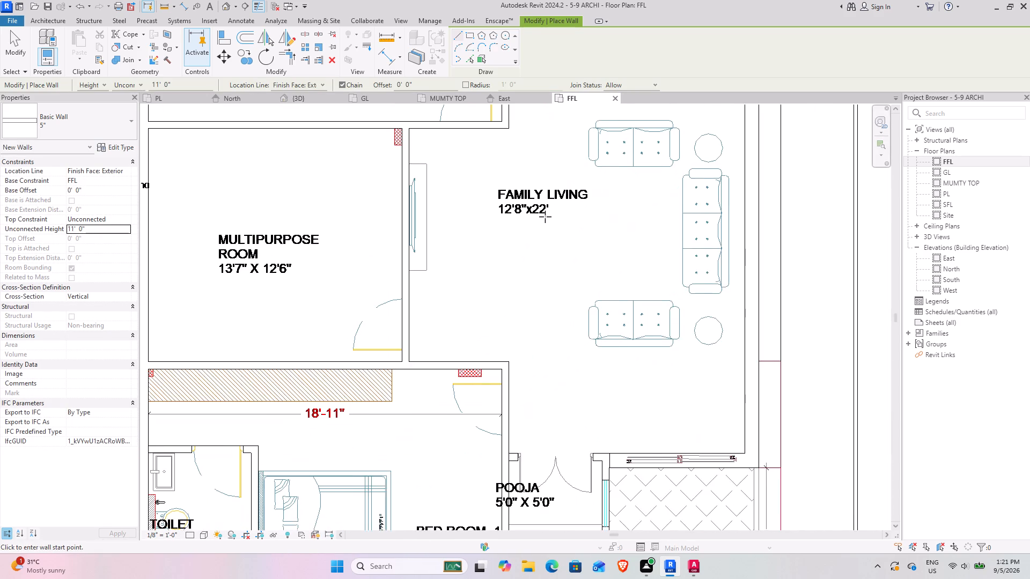
{"action": "scroll", "coordinate": [514, 337], "scroll_direction": "down", "scroll_amount": 4}
{"action": "middle_click_drag", "start_coordinate": [561, 391], "coordinate": [510, 287]}
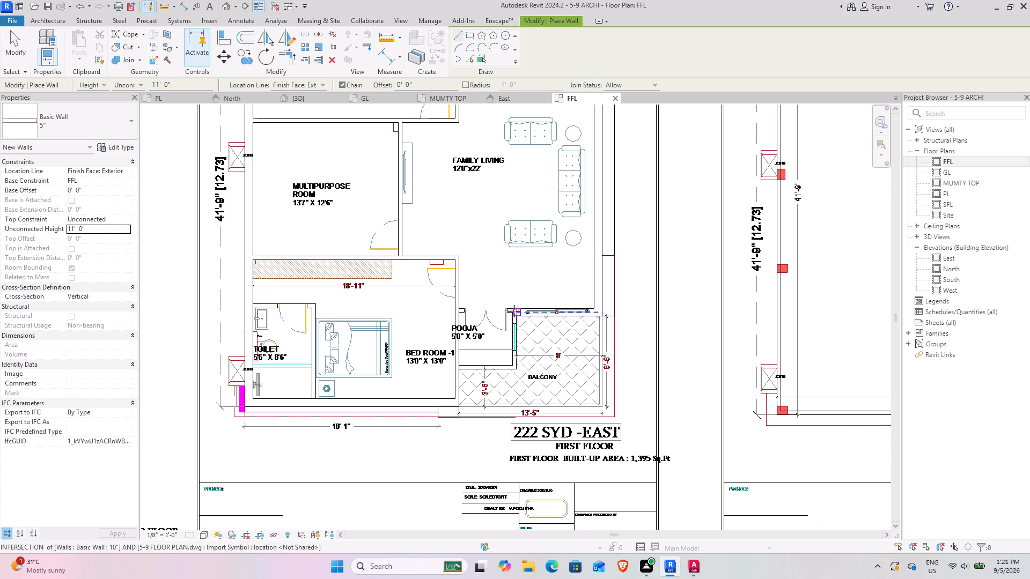
{"action": "scroll", "coordinate": [512, 309], "scroll_direction": "up", "scroll_amount": 10}
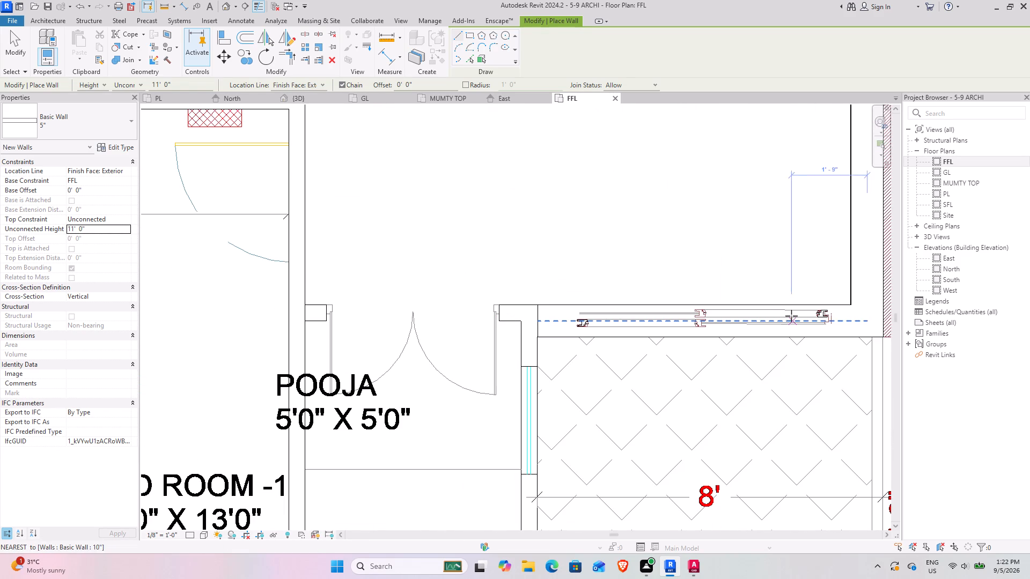
{"action": "left_click", "coordinate": [538, 304]}
{"action": "key", "text": "space"}
{"action": "left_click", "coordinate": [304, 307]}
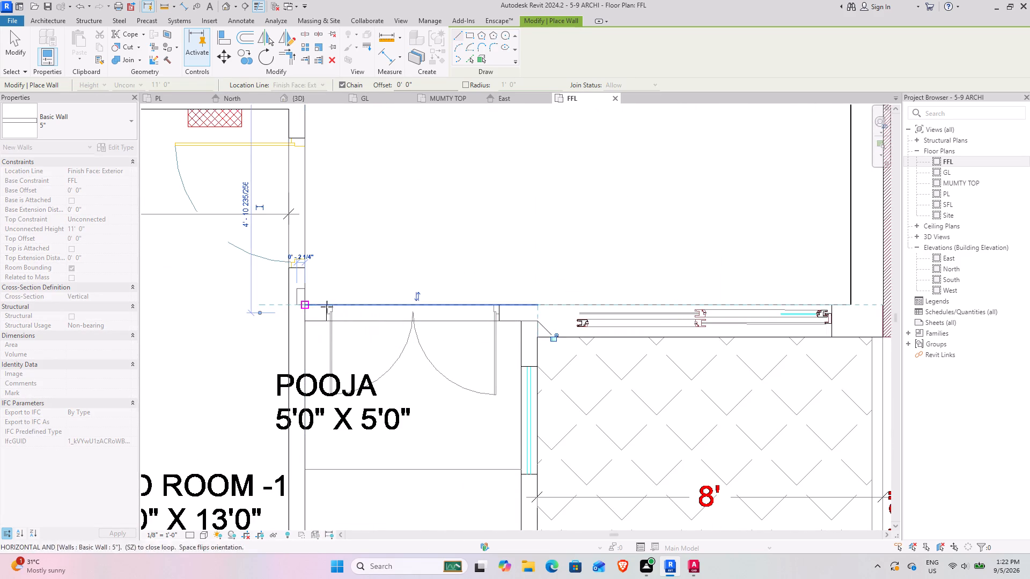
{"action": "key", "text": "Escape"}
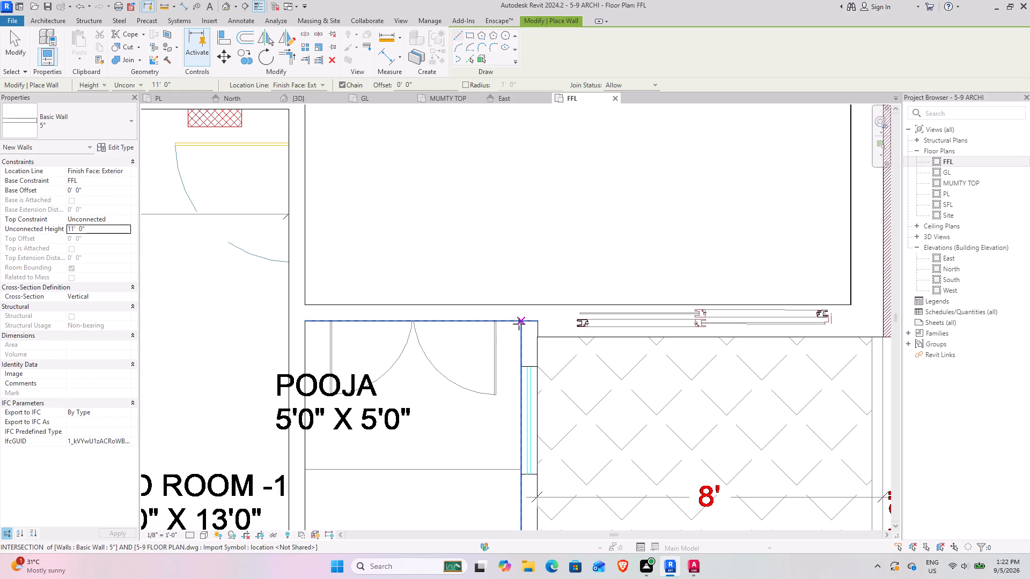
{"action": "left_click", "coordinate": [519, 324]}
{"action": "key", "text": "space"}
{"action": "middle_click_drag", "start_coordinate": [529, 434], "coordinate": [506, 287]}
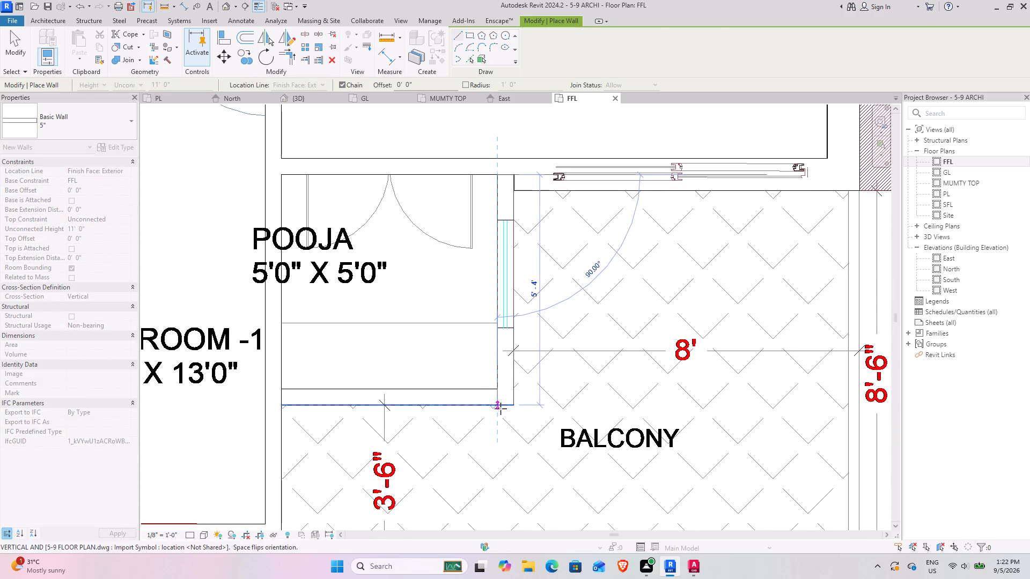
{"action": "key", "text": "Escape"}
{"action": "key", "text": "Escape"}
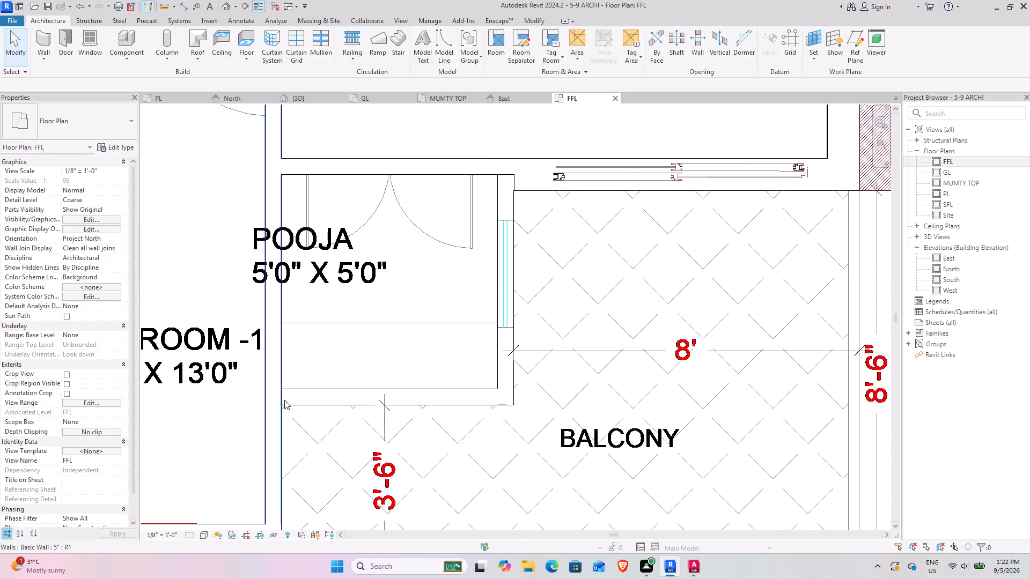
Create similar 5" walls along the pooja room's two balcony sides, from the Bed Room-1 wall around the outer corner to its door-side wall.
{"action": "left_click", "coordinate": [475, 179]}
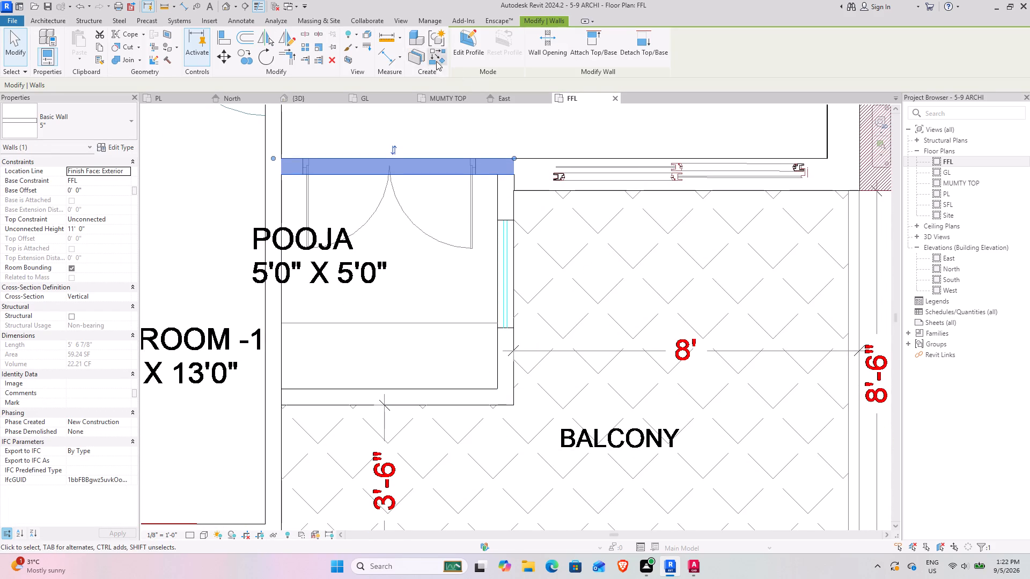
{"action": "left_click", "coordinate": [437, 60]}
{"action": "left_click", "coordinate": [280, 409]}
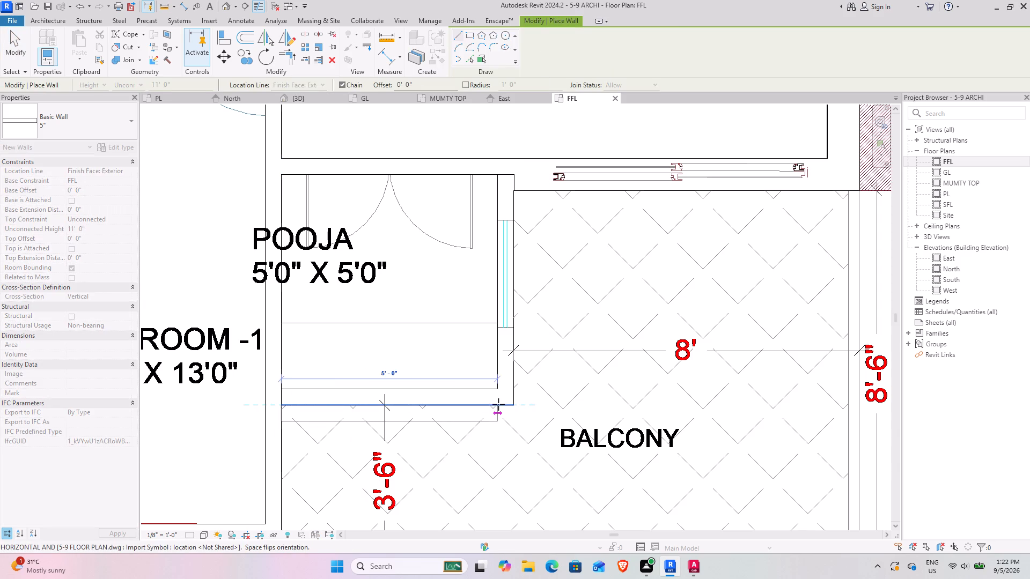
{"action": "key", "text": "space"}
{"action": "left_click", "coordinate": [518, 404]}
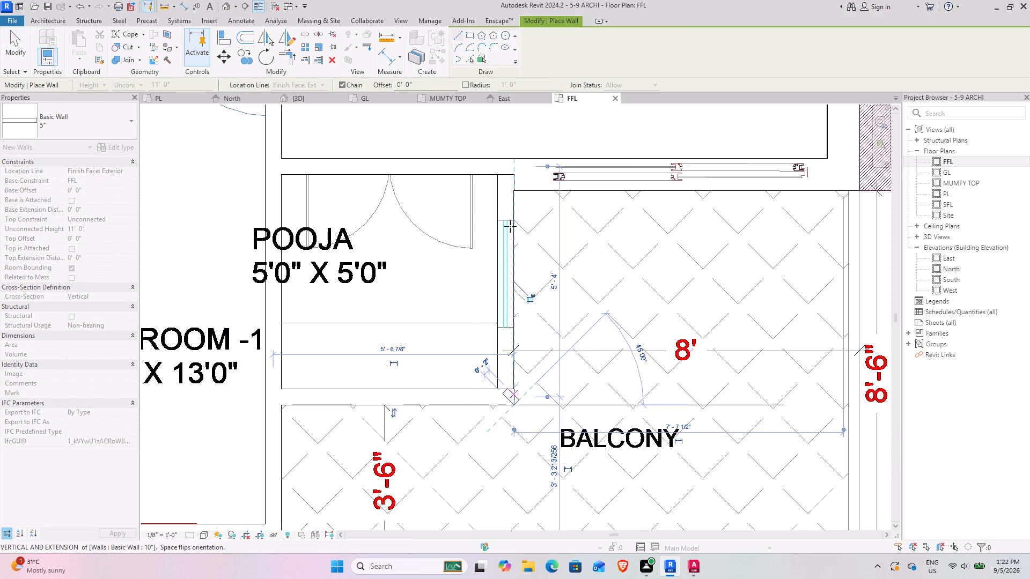
{"action": "left_click", "coordinate": [514, 177]}
{"action": "key", "text": "Escape"}
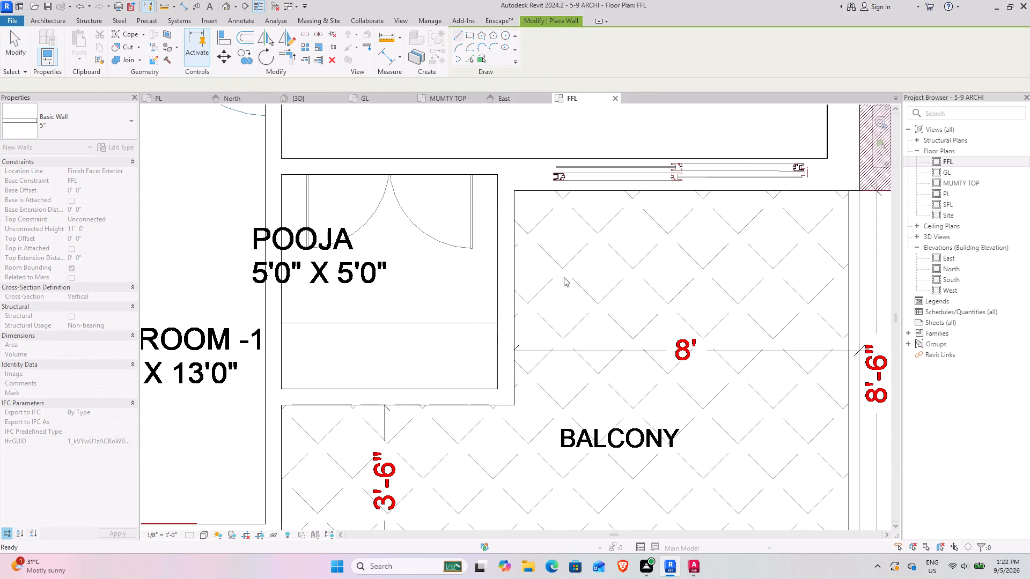
{"action": "key", "text": "Escape"}
Examine the first-floor walls in the 3D view from above, the front and the sides, including the pooja room and balcony area.
{"action": "scroll", "coordinate": [446, 288], "scroll_direction": "down", "scroll_amount": 9}
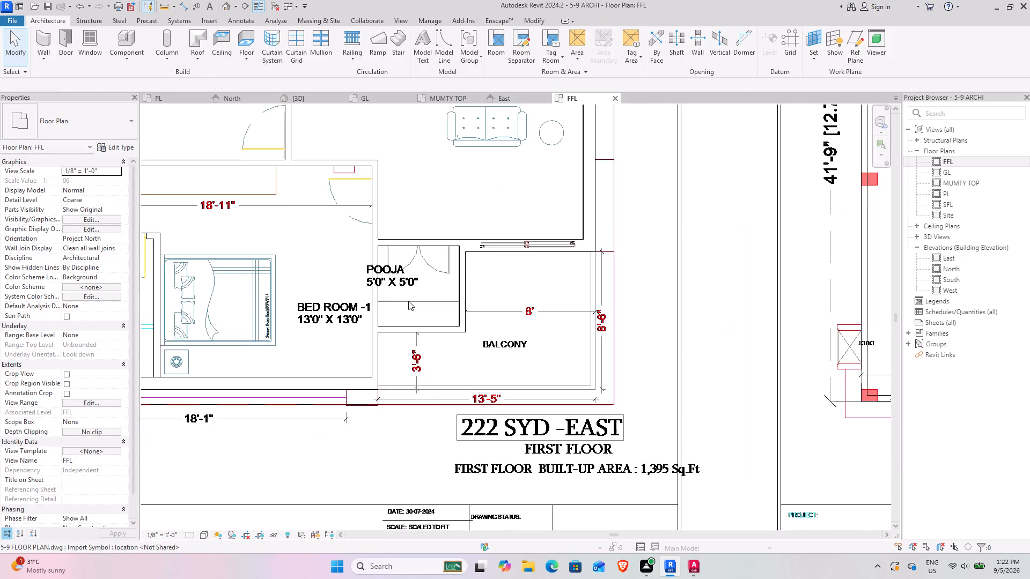
{"action": "scroll", "coordinate": [408, 301], "scroll_direction": "down", "scroll_amount": 1}
{"action": "middle_click_drag", "start_coordinate": [387, 333], "coordinate": [469, 403]}
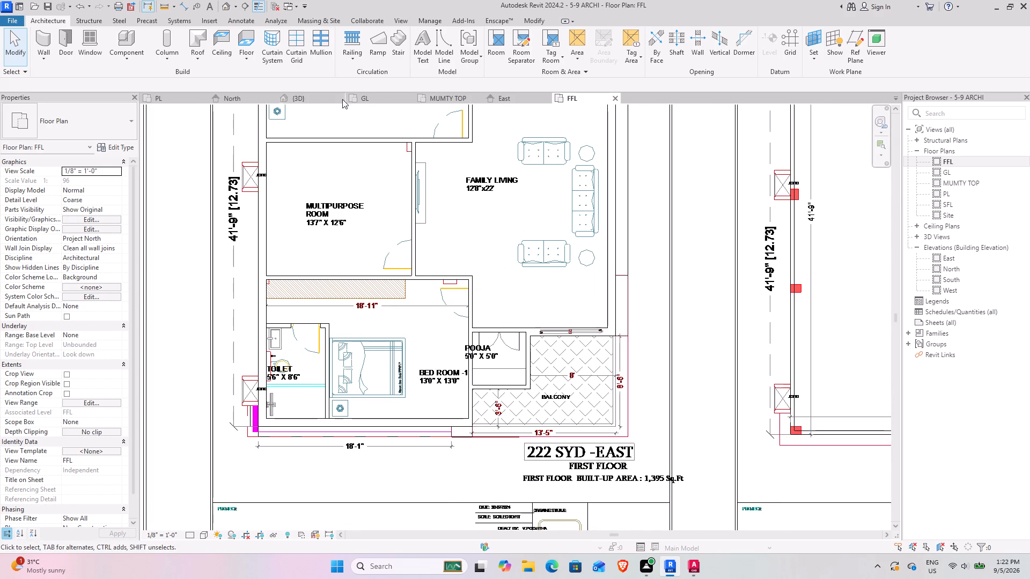
{"action": "left_click", "coordinate": [294, 100]}
{"action": "scroll", "coordinate": [393, 257], "scroll_direction": "down", "scroll_amount": 4}
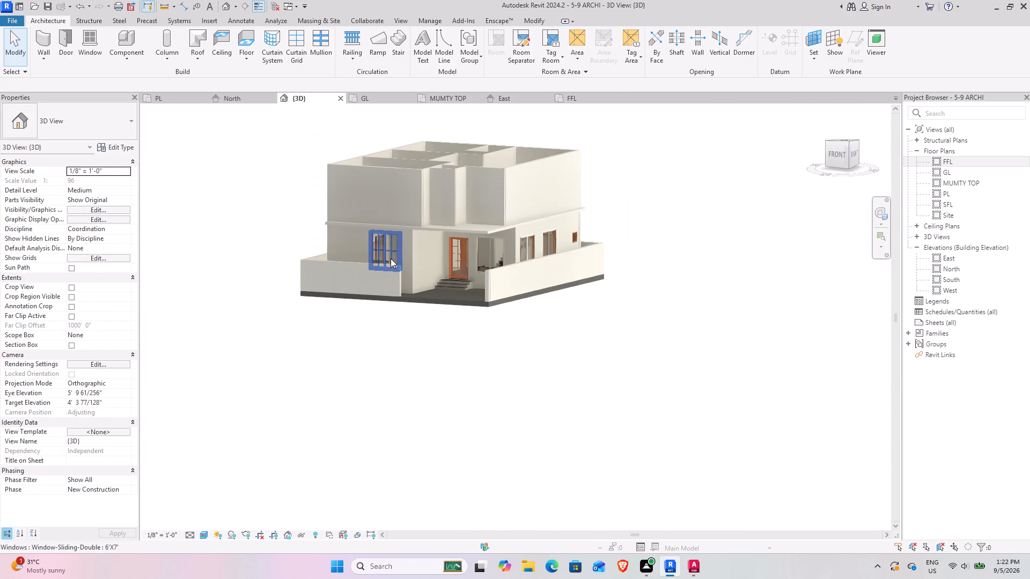
{"action": "middle_click_drag", "start_coordinate": [383, 261], "coordinate": [410, 404], "text": "shift"}
{"action": "middle_click_drag", "start_coordinate": [454, 289], "coordinate": [345, 376]}
{"action": "middle_click_drag", "start_coordinate": [378, 352], "coordinate": [400, 356], "text": "shift"}
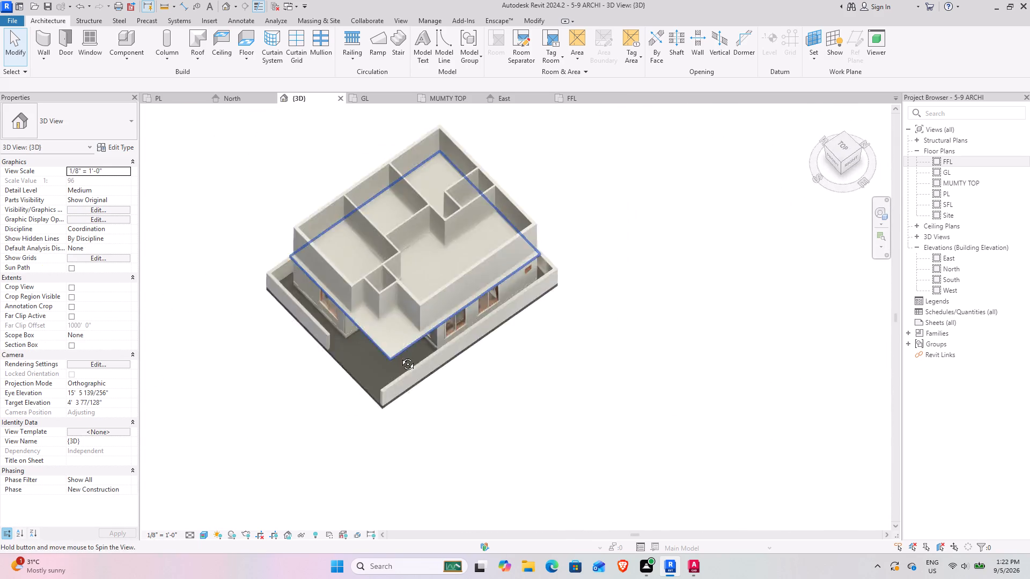
{"action": "middle_click_drag", "start_coordinate": [400, 356], "coordinate": [532, 350], "text": "shift"}
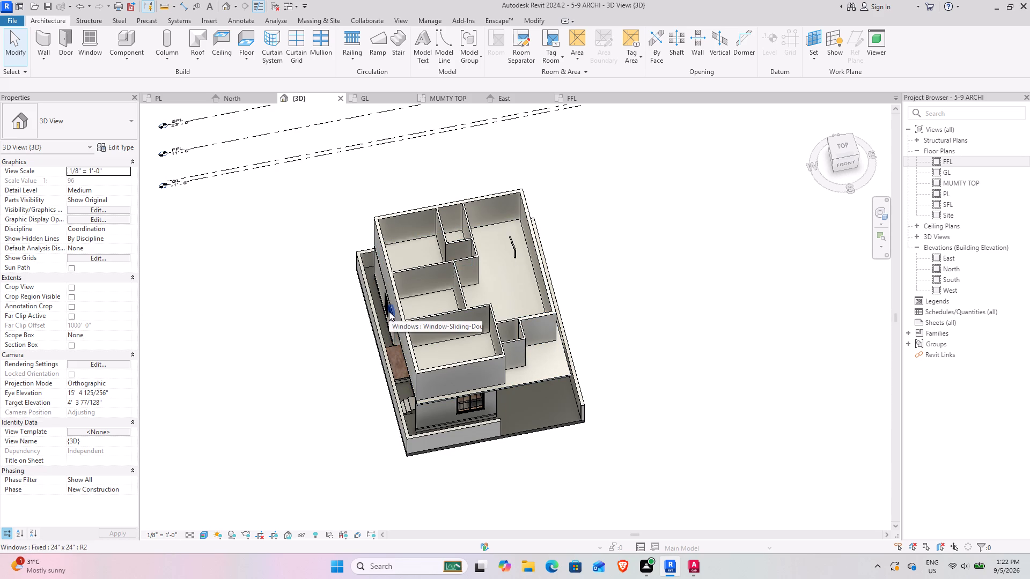
{"action": "middle_click_drag", "start_coordinate": [491, 338], "coordinate": [421, 316], "text": "shift"}
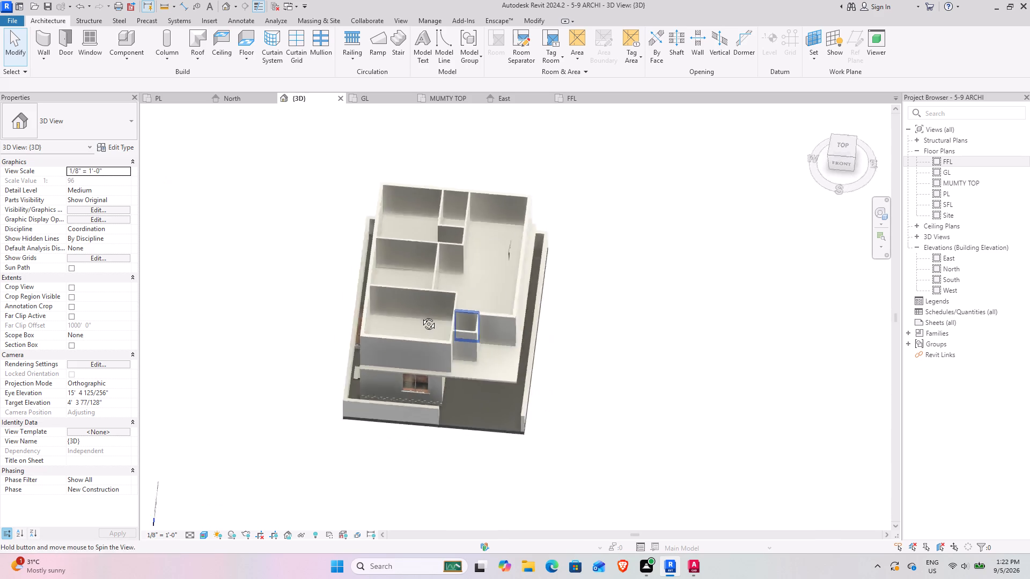
{"action": "middle_click_drag", "start_coordinate": [421, 316], "coordinate": [393, 306], "text": "shift"}
{"action": "scroll", "coordinate": [413, 274], "scroll_direction": "up", "scroll_amount": 4}
{"action": "scroll", "coordinate": [420, 333], "scroll_direction": "up", "scroll_amount": 3}
{"action": "middle_click_drag", "start_coordinate": [400, 388], "coordinate": [451, 245], "text": "shift"}
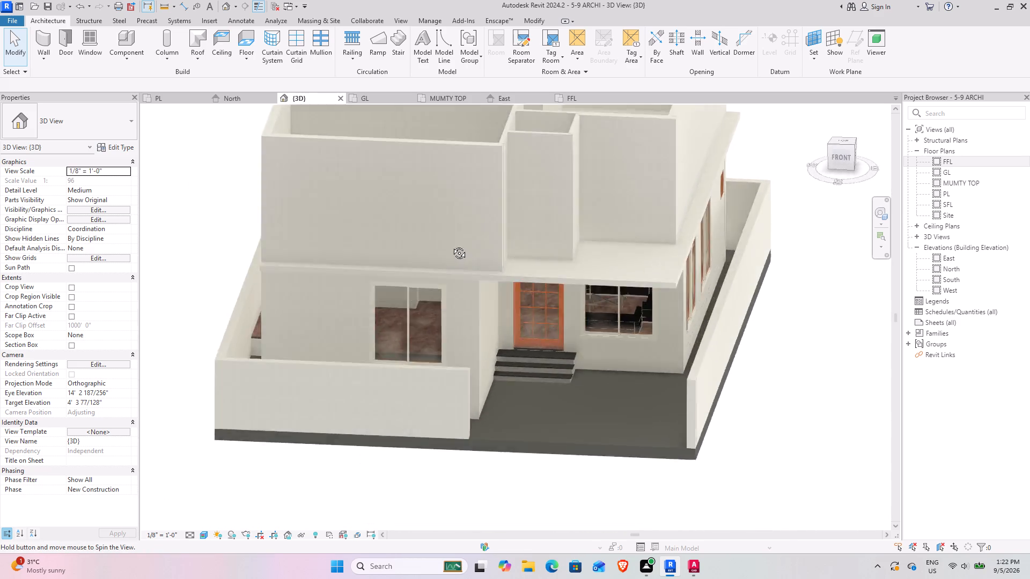
{"action": "middle_click_drag", "start_coordinate": [451, 245], "coordinate": [395, 313], "text": "shift"}
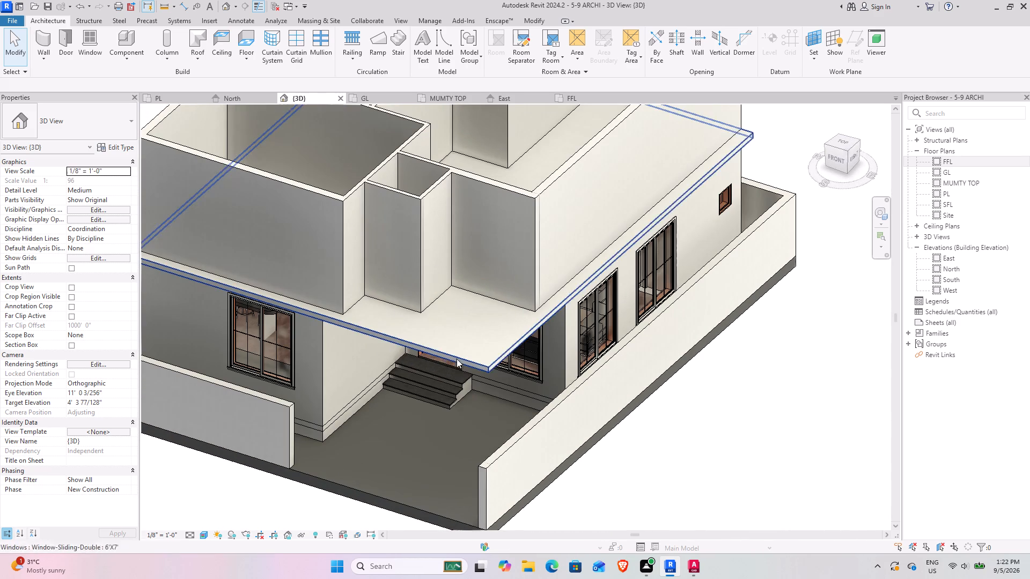
{"action": "middle_click_drag", "start_coordinate": [376, 418], "coordinate": [324, 232], "text": "shift"}
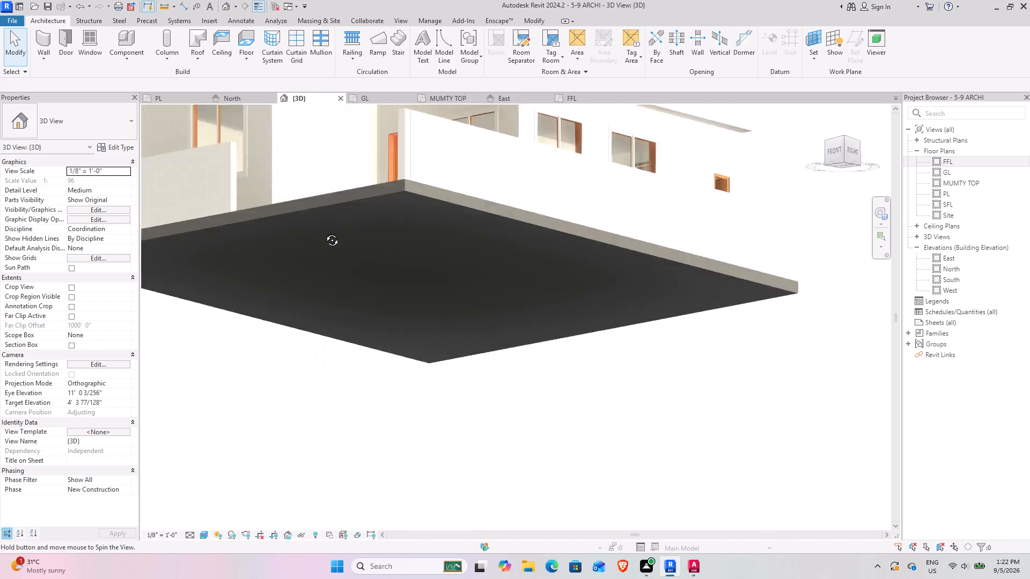
{"action": "middle_click_drag", "start_coordinate": [324, 232], "coordinate": [398, 393], "text": "shift"}
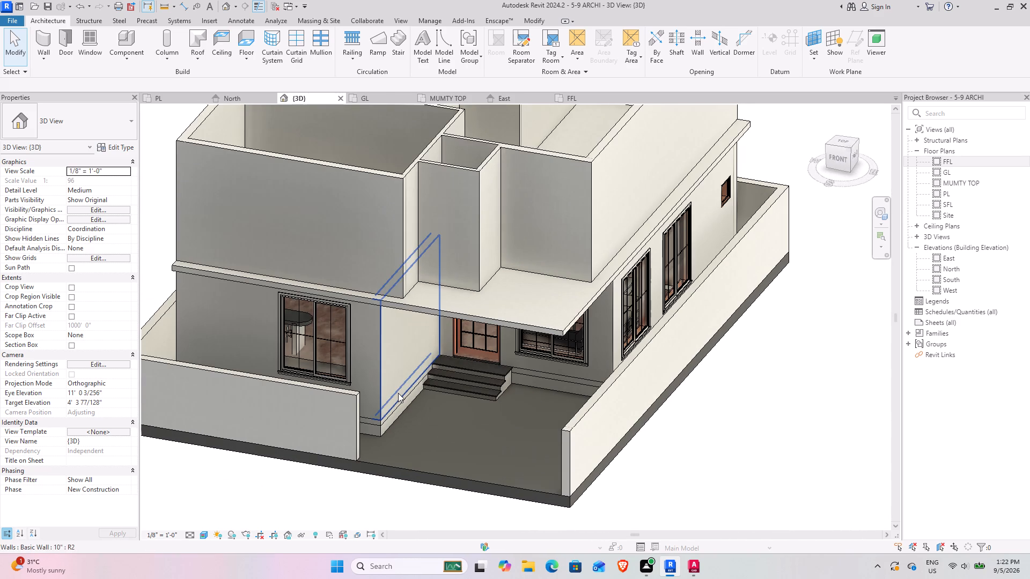
Examine the first-floor room walls in the 3D view from the side, the front and above.
{"action": "scroll", "coordinate": [398, 393], "scroll_direction": "down", "scroll_amount": 3}
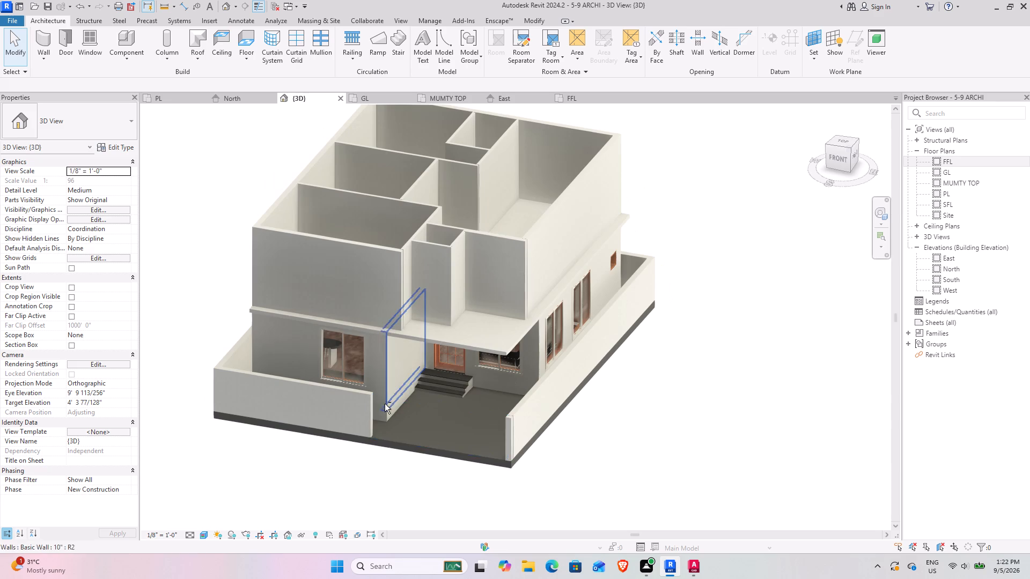
{"action": "middle_click_drag", "start_coordinate": [385, 404], "coordinate": [462, 396], "text": "shift"}
{"action": "middle_click_drag", "start_coordinate": [362, 387], "coordinate": [446, 384], "text": "shift"}
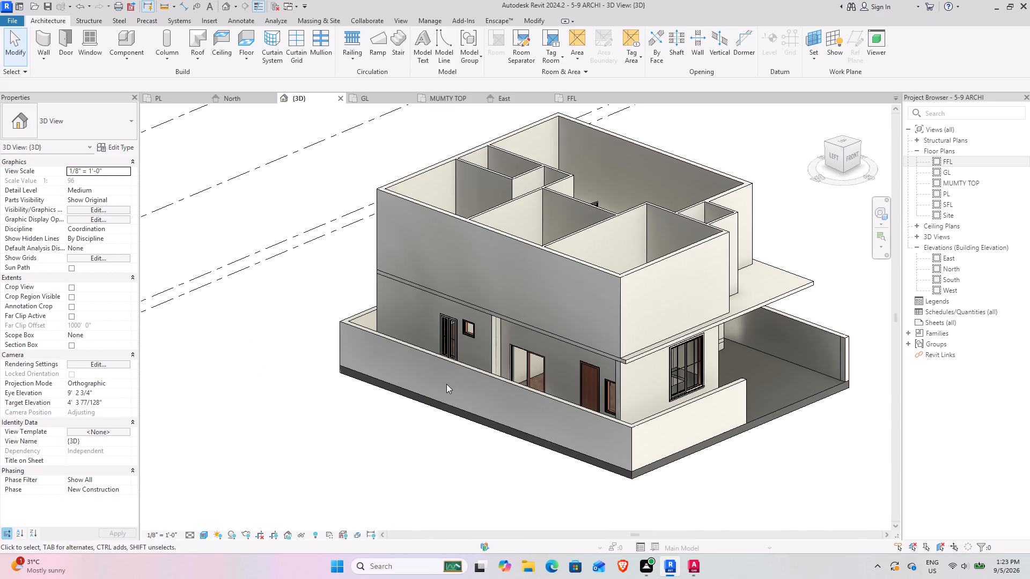
{"action": "middle_click_drag", "start_coordinate": [610, 254], "coordinate": [489, 284]}
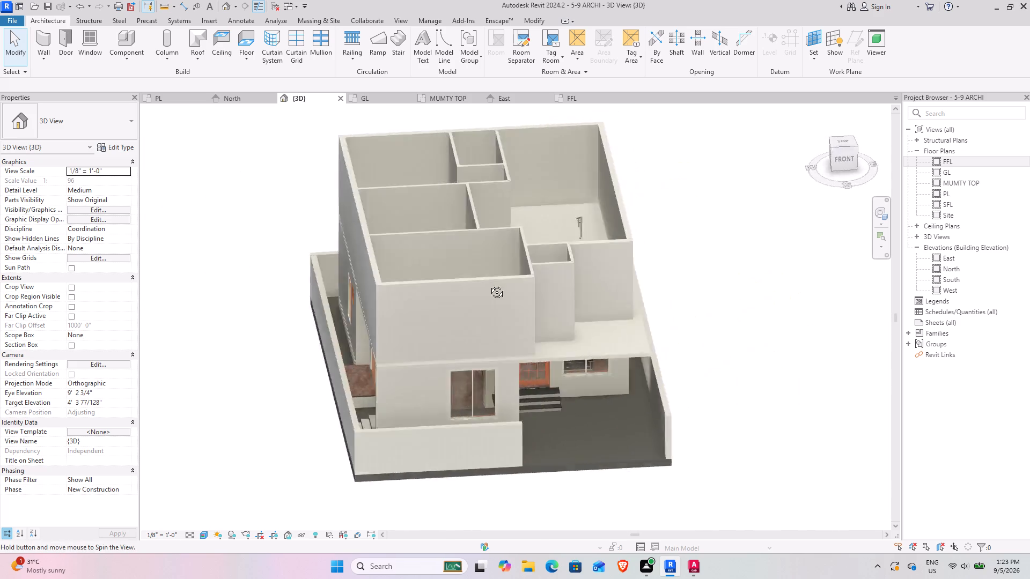
{"action": "middle_click_drag", "start_coordinate": [489, 284], "coordinate": [442, 360]}
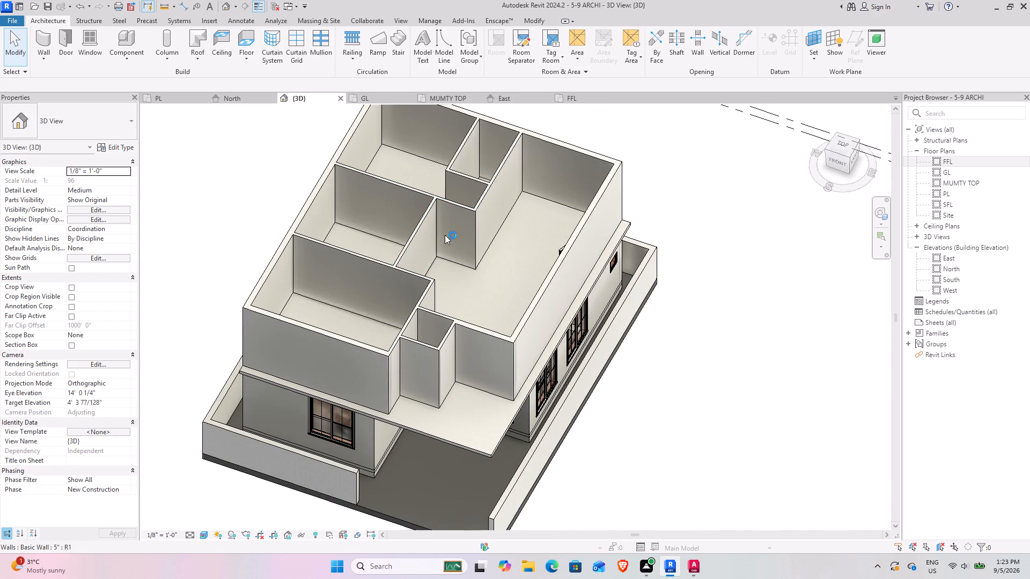
{"action": "scroll", "coordinate": [388, 182], "scroll_direction": "up", "scroll_amount": 4}
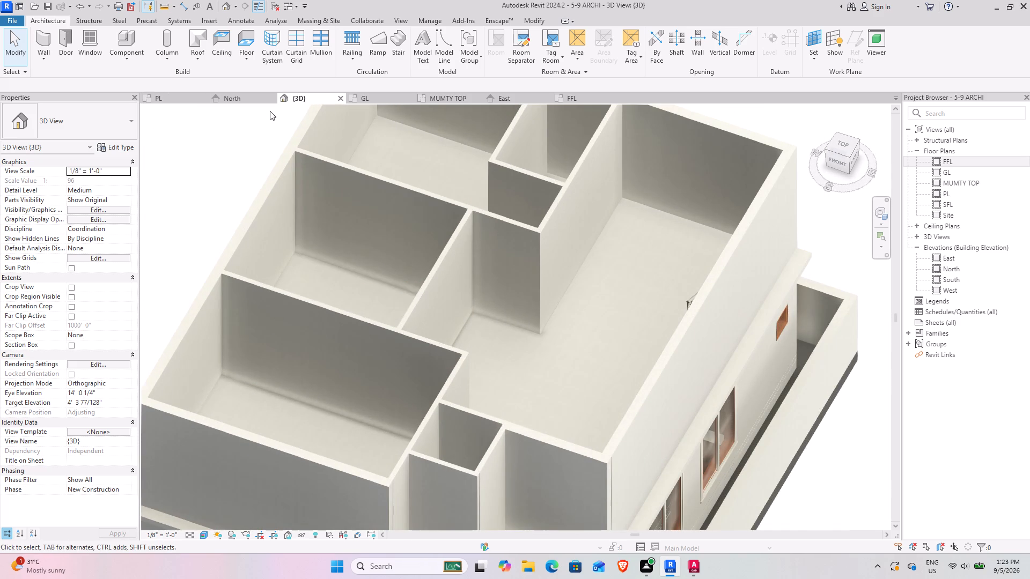
Review the first-floor layout on the FFL plan, from the M. Bed Room and staircase to the Multipurpose Room, Family Living and Bed Room-1.
{"action": "left_click", "coordinate": [586, 100]}
{"action": "scroll", "coordinate": [534, 274], "scroll_direction": "down", "scroll_amount": 6}
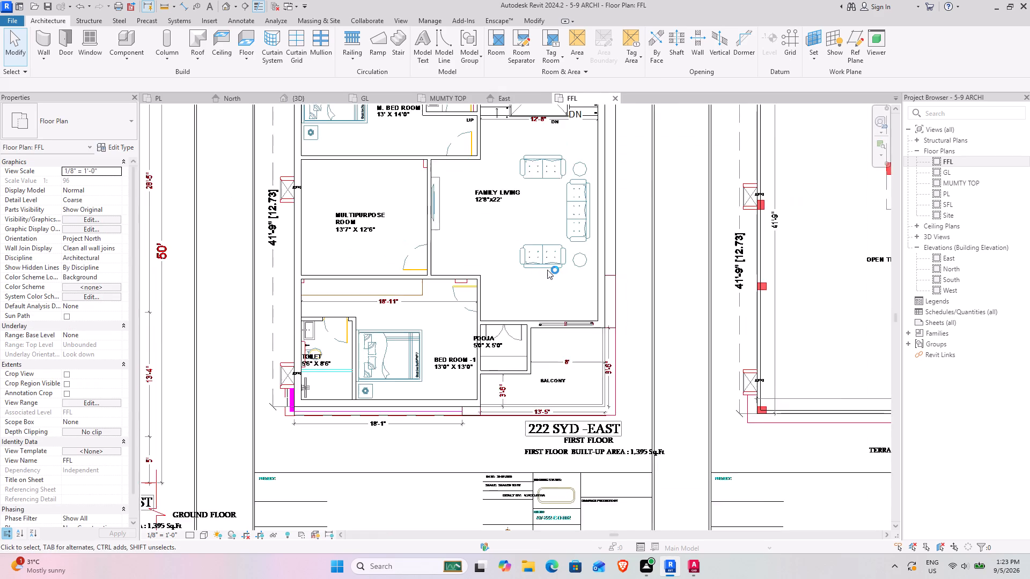
{"action": "middle_click_drag", "start_coordinate": [555, 231], "coordinate": [554, 293]}
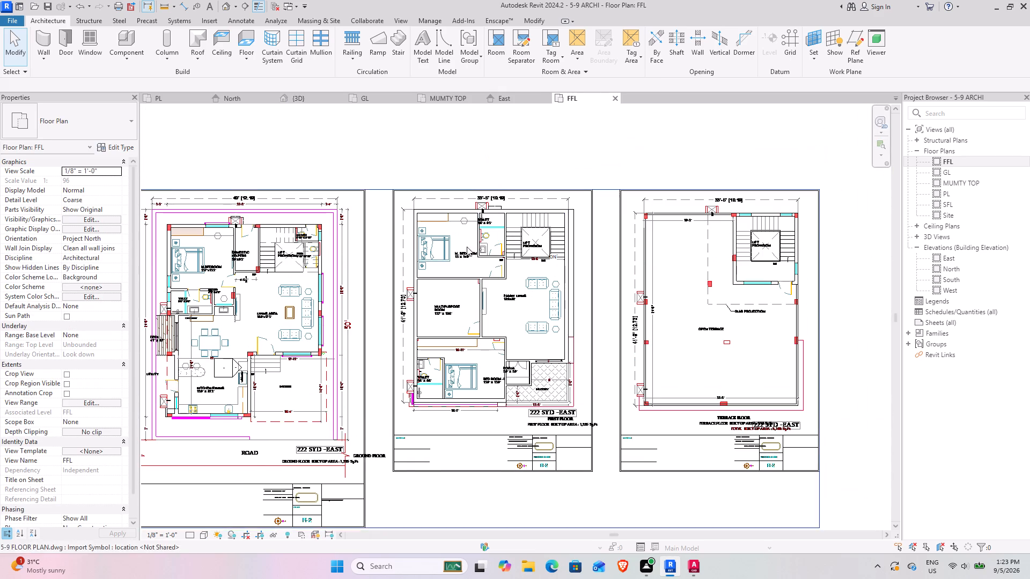
{"action": "scroll", "coordinate": [514, 235], "scroll_direction": "up", "scroll_amount": 8}
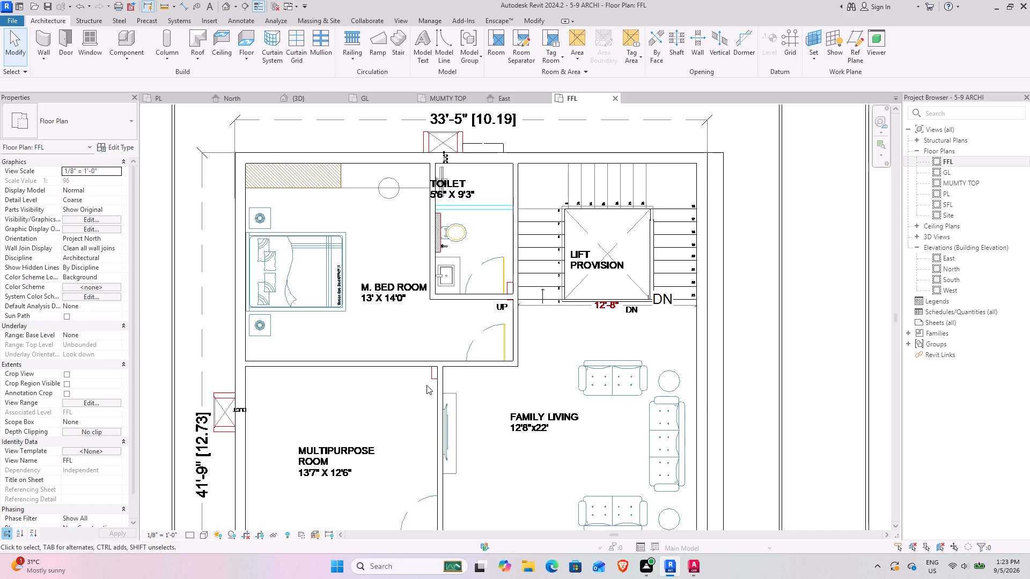
{"action": "middle_click_drag", "start_coordinate": [459, 389], "coordinate": [502, 212]}
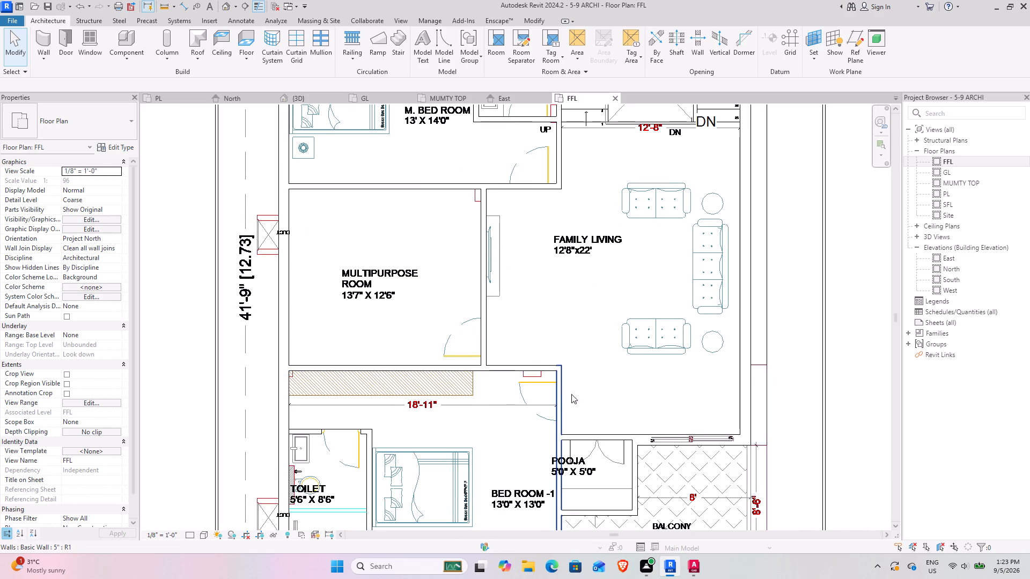
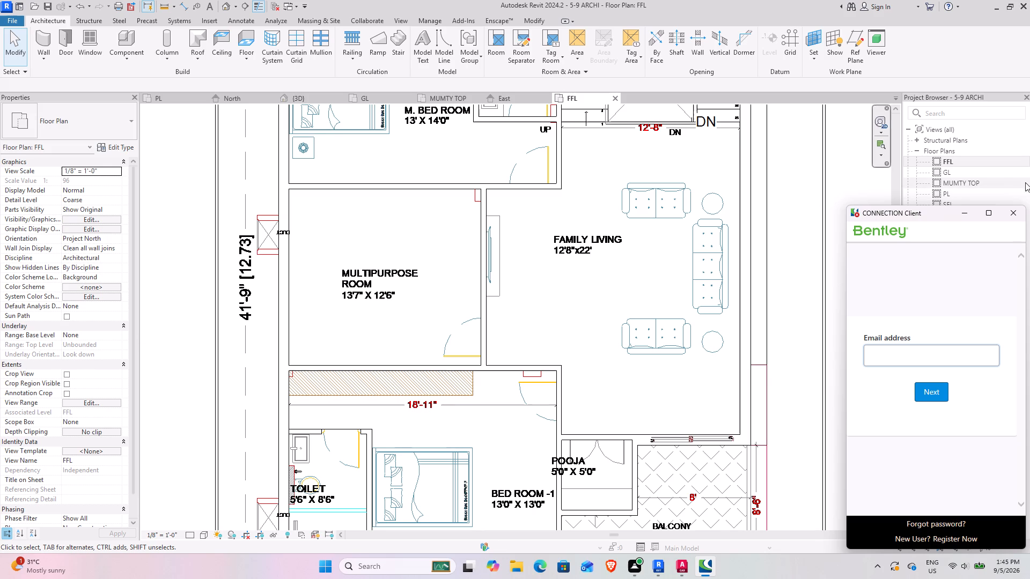
Close the Bentley CONNECTION Client sign-in window.
{"action": "left_click", "coordinate": [1011, 212]}
Review the imported ground, first and terrace floor layouts side by side on the FFL plan.
{"action": "scroll", "coordinate": [463, 335], "scroll_direction": "down", "scroll_amount": 5}
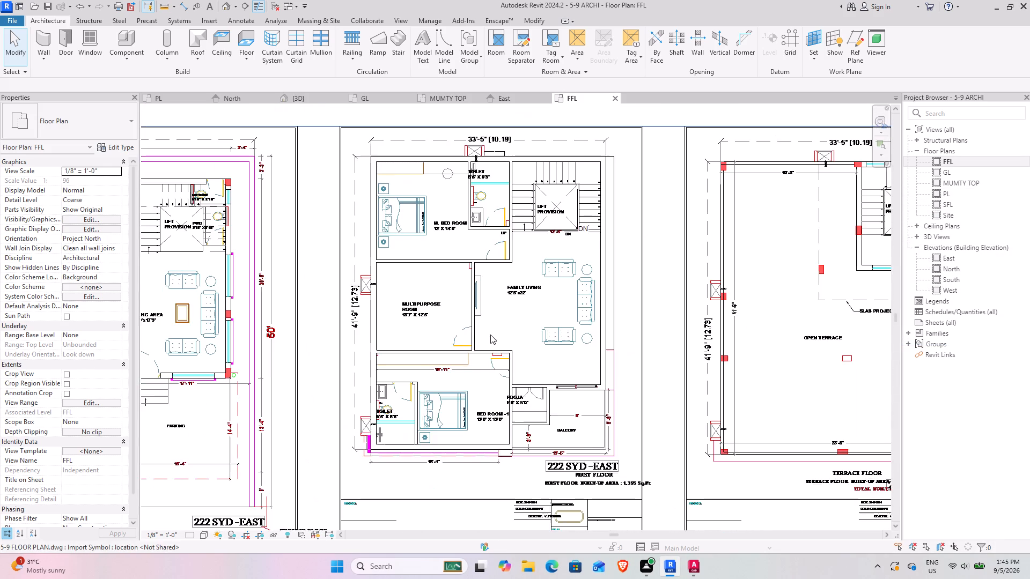
{"action": "middle_click_drag", "start_coordinate": [489, 335], "coordinate": [438, 302]}
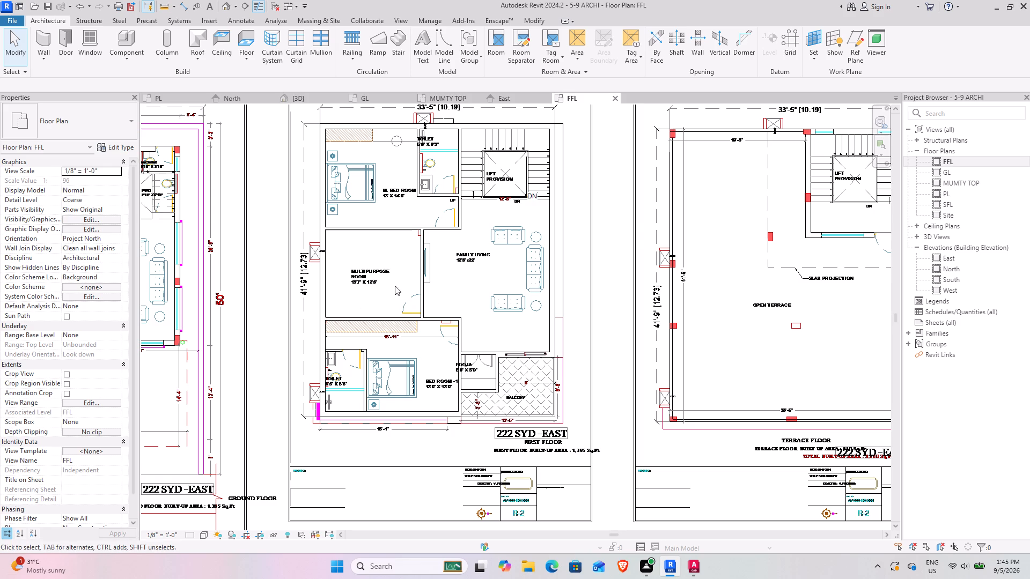
{"action": "scroll", "coordinate": [319, 272], "scroll_direction": "up", "scroll_amount": 7}
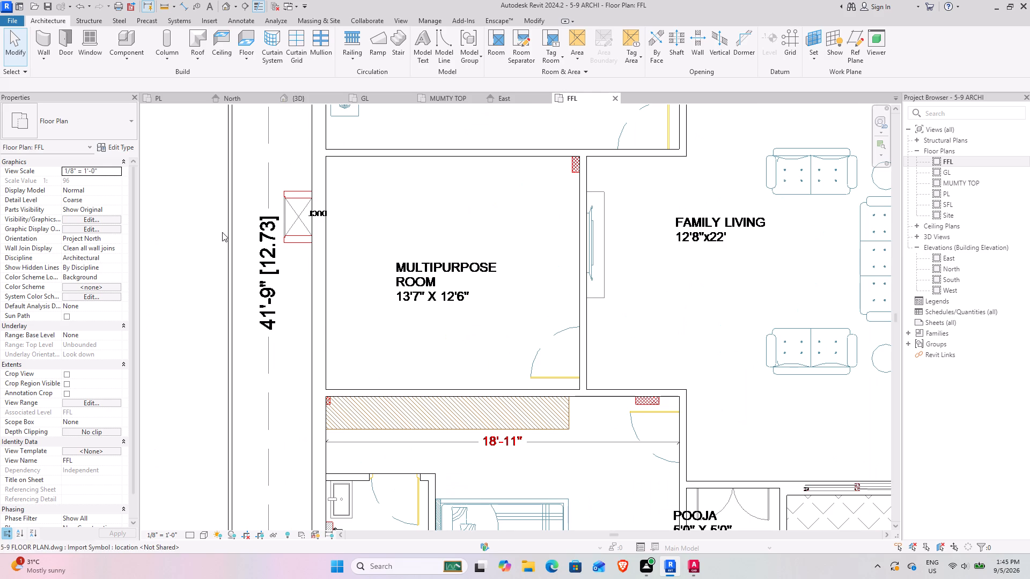
{"action": "scroll", "coordinate": [302, 249], "scroll_direction": "down", "scroll_amount": 9}
{"action": "middle_click_drag", "start_coordinate": [385, 223], "coordinate": [384, 223]}
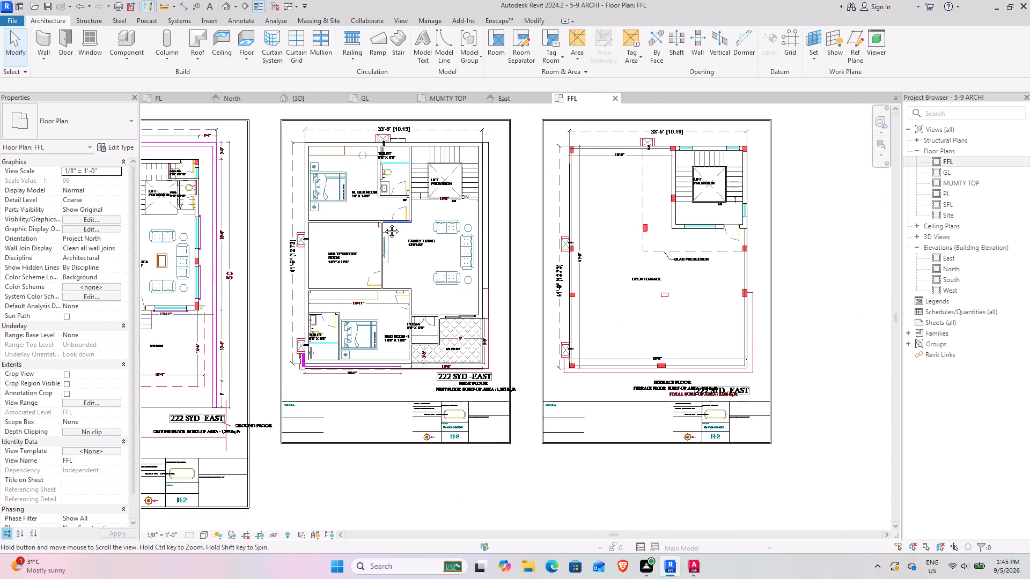
{"action": "middle_click_drag", "start_coordinate": [384, 223], "coordinate": [391, 266]}
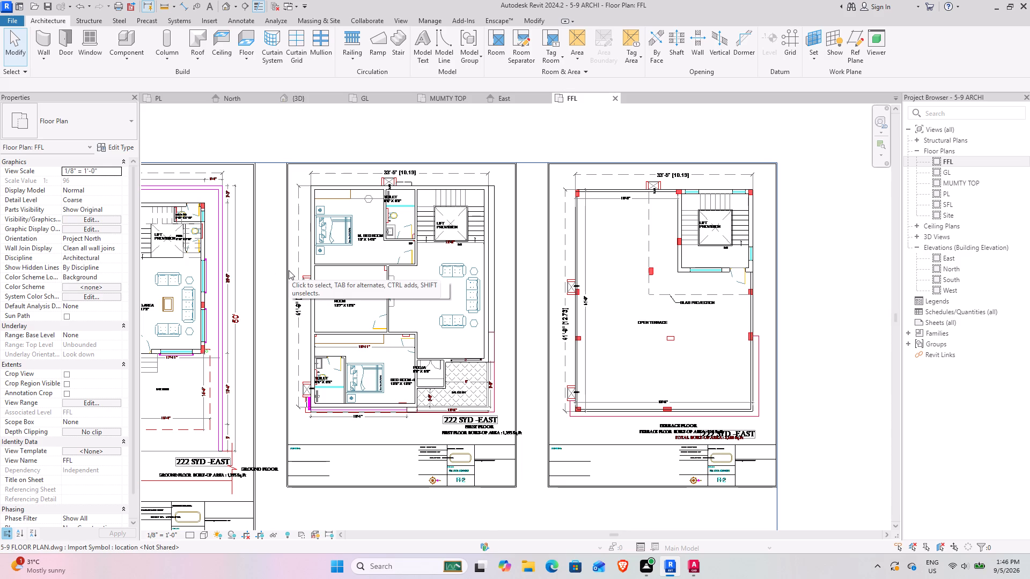
{"action": "scroll", "coordinate": [242, 401], "scroll_direction": "down", "scroll_amount": 7}
{"action": "middle_click_drag", "start_coordinate": [242, 401], "coordinate": [356, 360]}
{"action": "scroll", "coordinate": [327, 346], "scroll_direction": "up", "scroll_amount": 7}
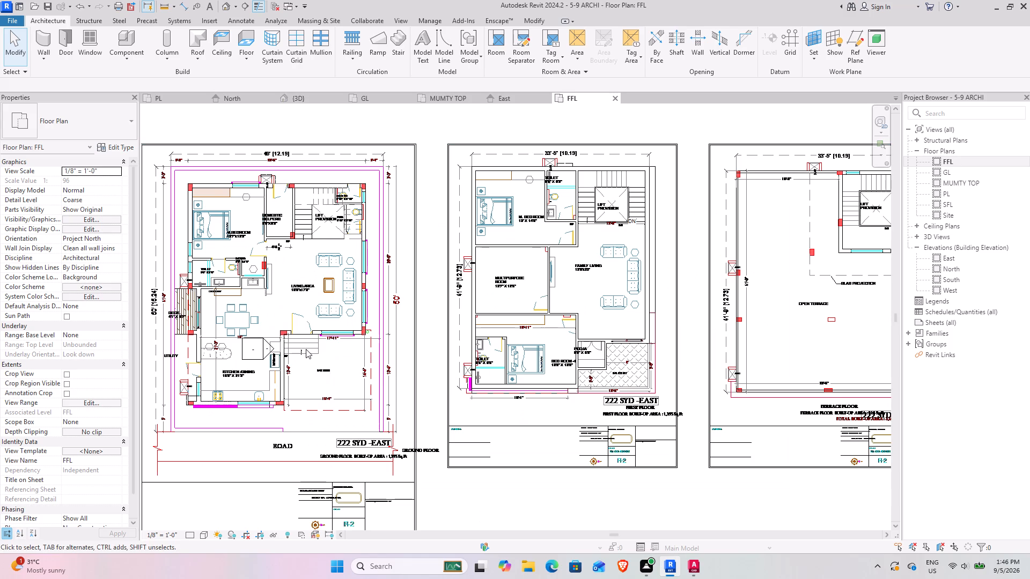
{"action": "middle_click_drag", "start_coordinate": [306, 349], "coordinate": [328, 343]}
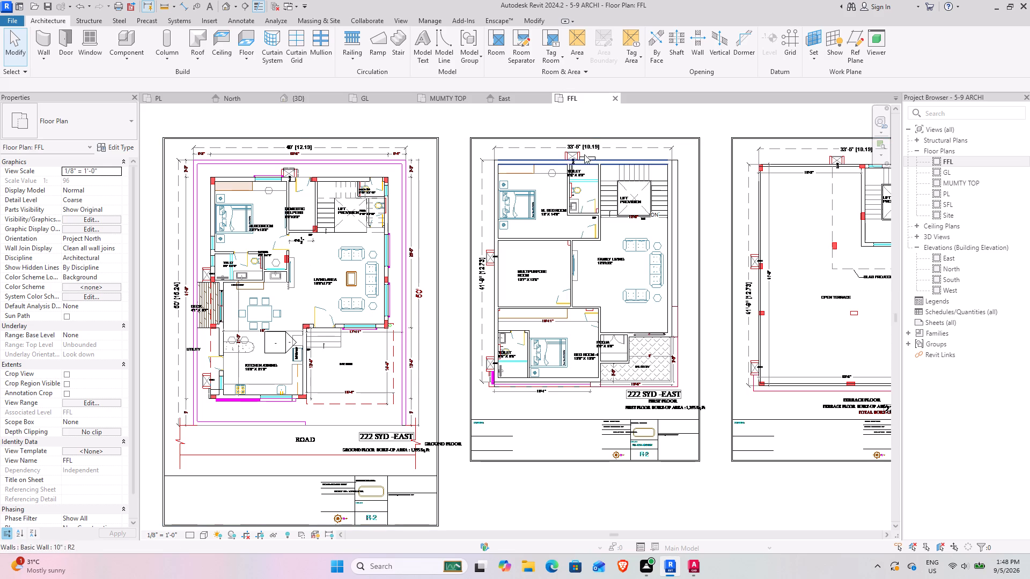
{"action": "middle_click_drag", "start_coordinate": [585, 250], "coordinate": [402, 249]}
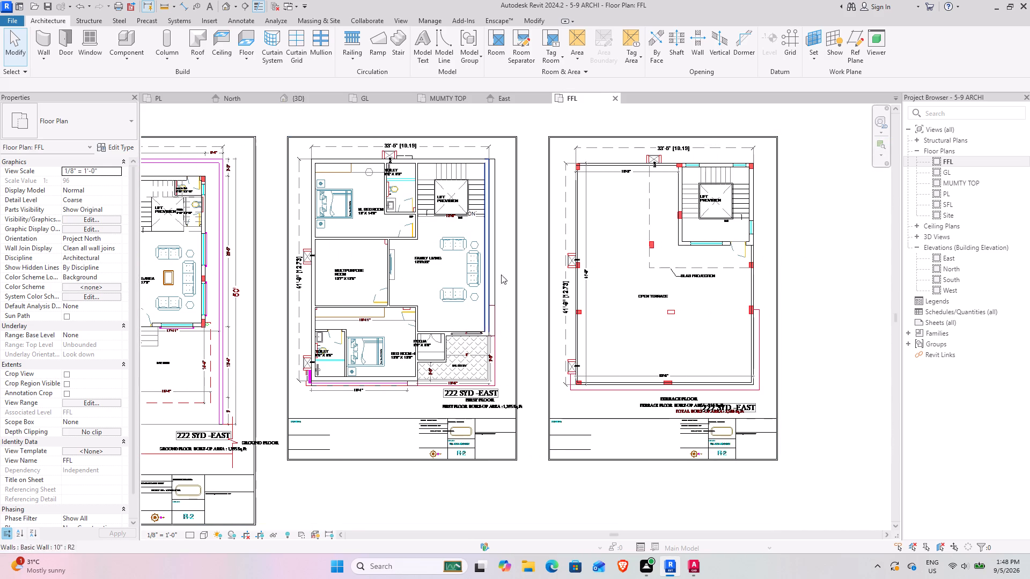
{"action": "left_click", "coordinate": [479, 382]}
{"action": "left_click", "coordinate": [828, 290]}
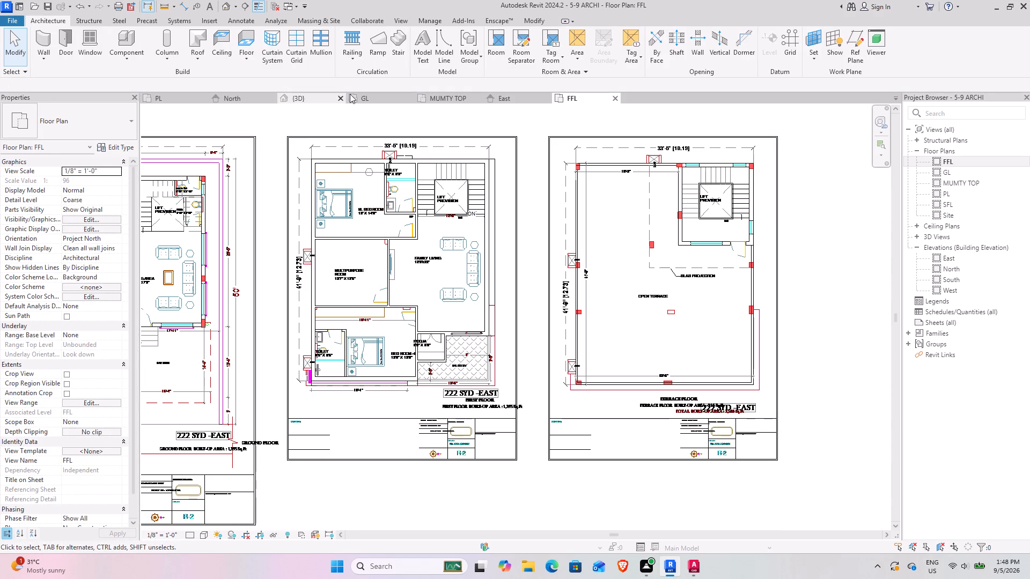
In the 3D view, set the sill height of the 24" x 24" fixed window on the house's left side to 6'.
{"action": "left_click", "coordinate": [328, 94]}
{"action": "scroll", "coordinate": [488, 340], "scroll_direction": "down", "scroll_amount": 4}
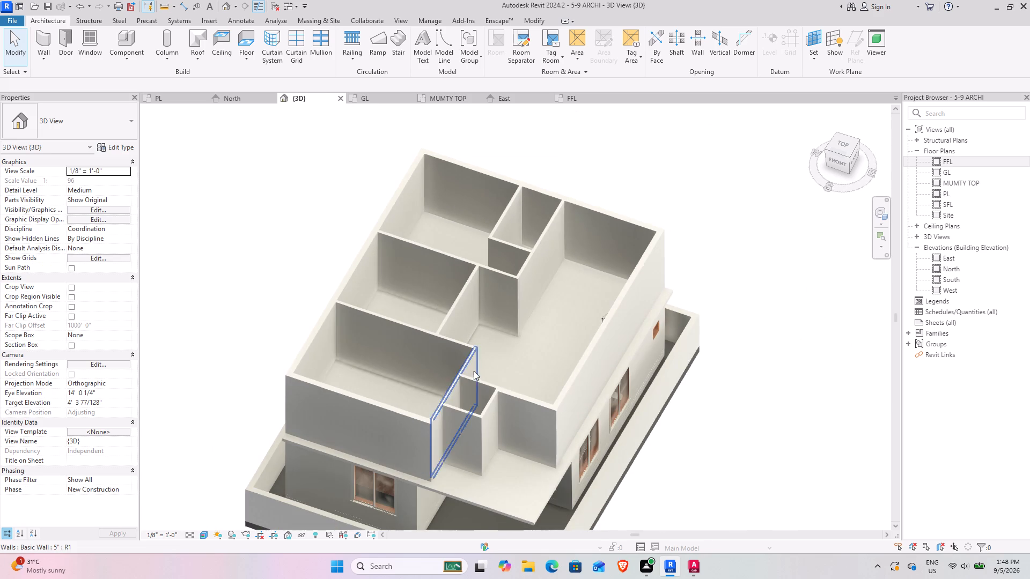
{"action": "middle_click_drag", "start_coordinate": [460, 380], "coordinate": [392, 292], "text": "shift"}
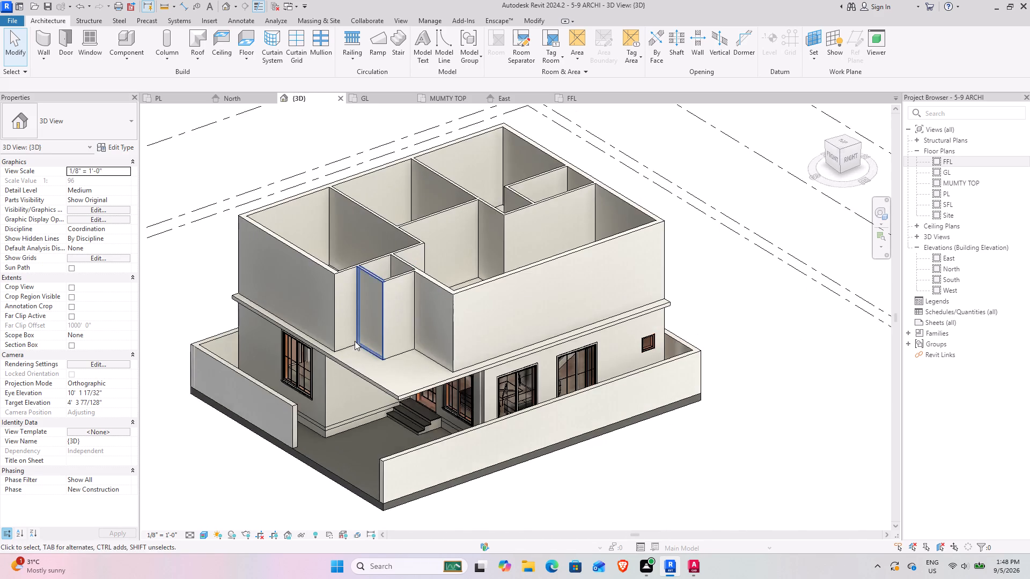
{"action": "middle_click_drag", "start_coordinate": [354, 342], "coordinate": [479, 335], "text": "shift"}
{"action": "middle_click_drag", "start_coordinate": [491, 335], "coordinate": [447, 214], "text": "shift"}
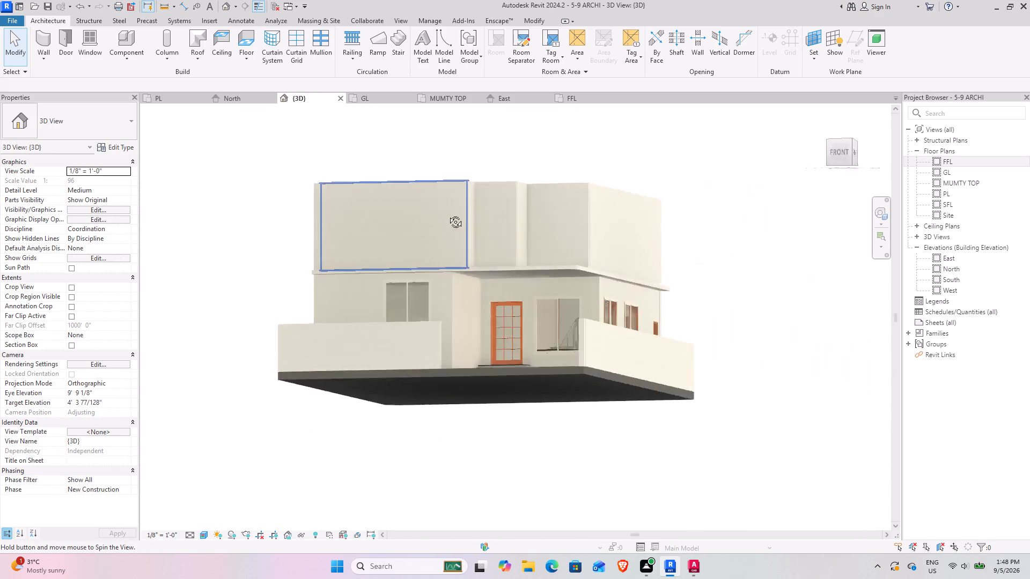
{"action": "middle_click_drag", "start_coordinate": [447, 214], "coordinate": [691, 246], "text": "shift"}
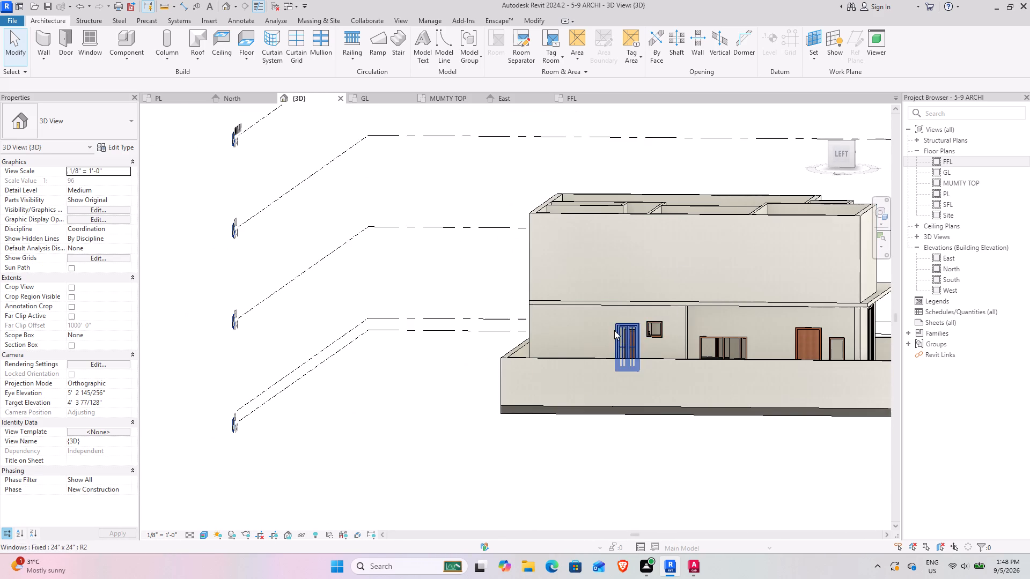
{"action": "scroll", "coordinate": [613, 330], "scroll_direction": "up", "scroll_amount": 3}
{"action": "left_click", "coordinate": [678, 315]}
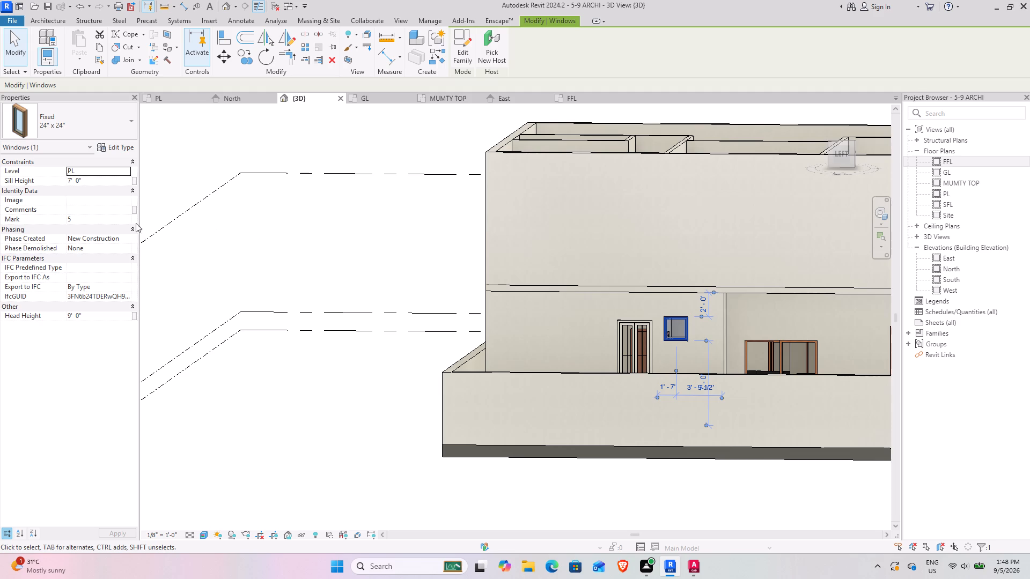
{"action": "left_click", "coordinate": [89, 182]}
{"action": "type", "text": "6'"}
{"action": "key", "text": "Return"}
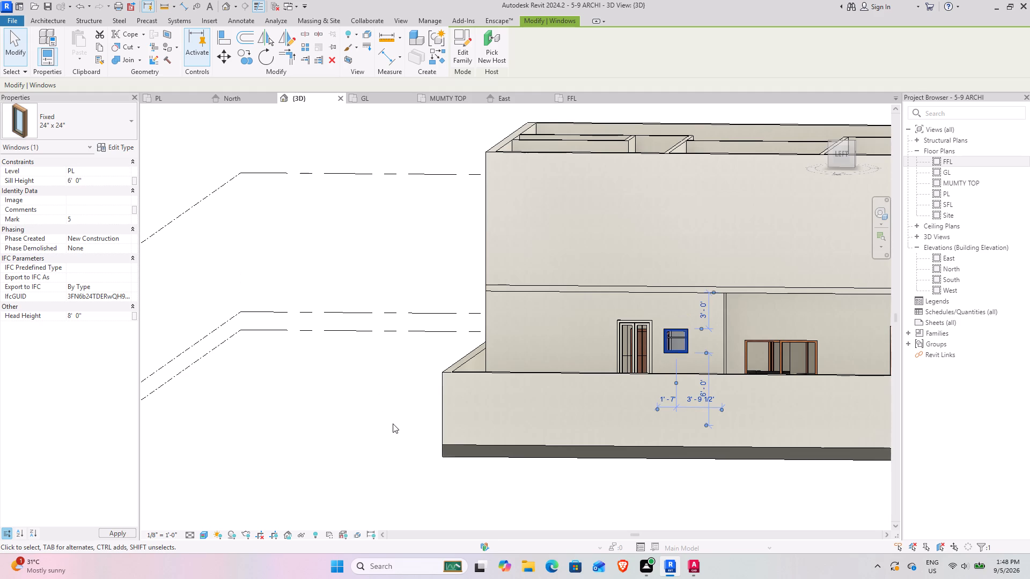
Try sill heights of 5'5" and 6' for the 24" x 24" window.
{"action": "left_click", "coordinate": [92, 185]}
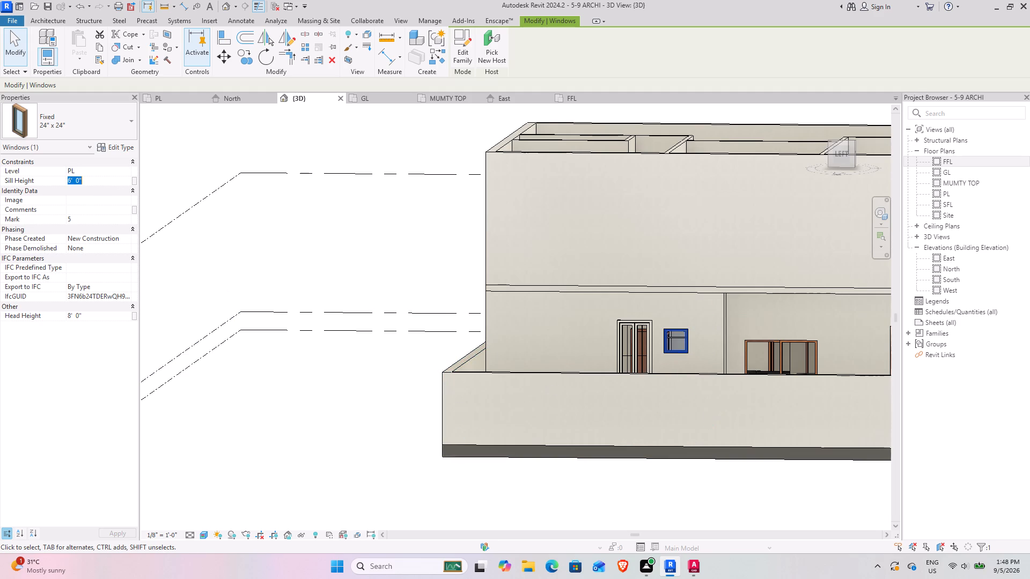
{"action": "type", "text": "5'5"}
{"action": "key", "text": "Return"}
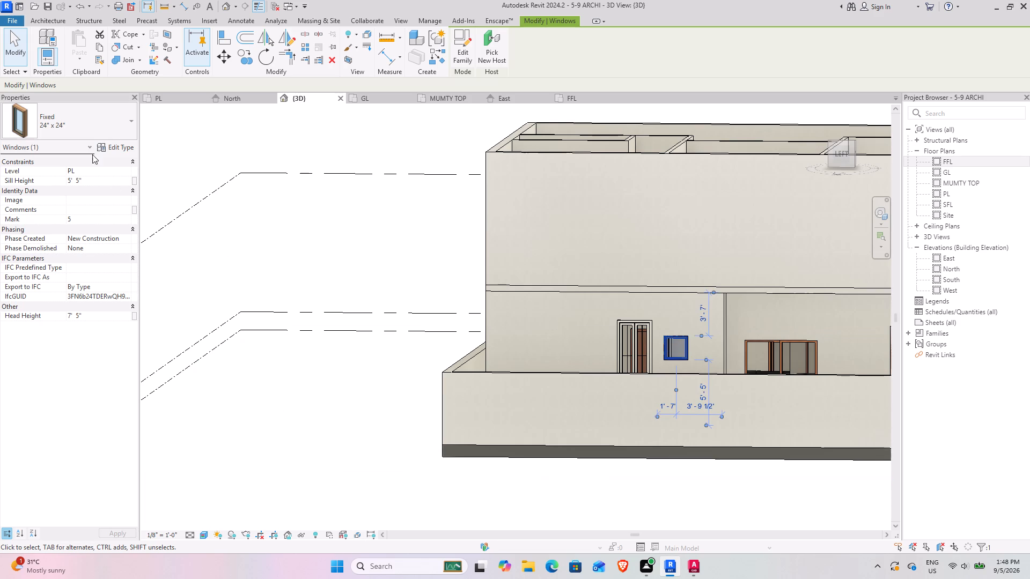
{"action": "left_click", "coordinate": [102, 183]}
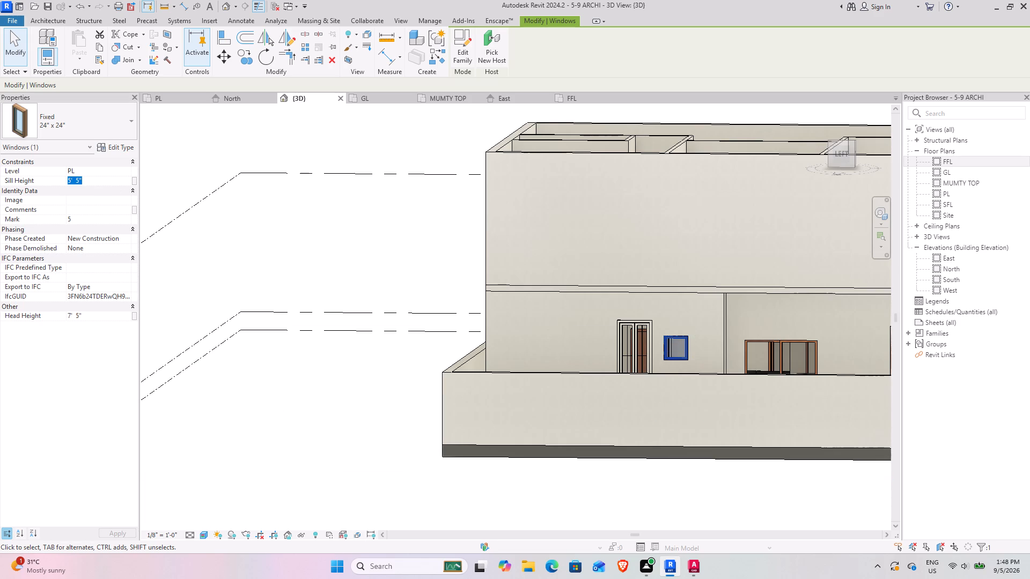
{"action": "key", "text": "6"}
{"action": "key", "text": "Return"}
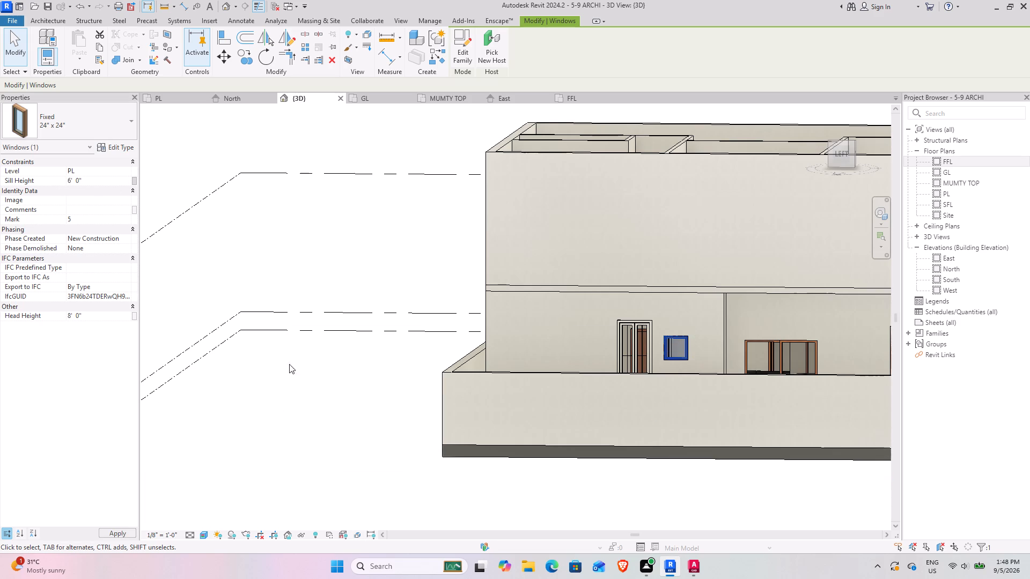
Set the sill height of the 24" x 24" window to 6'5" and deselect it.
{"action": "left_click", "coordinate": [89, 183]}
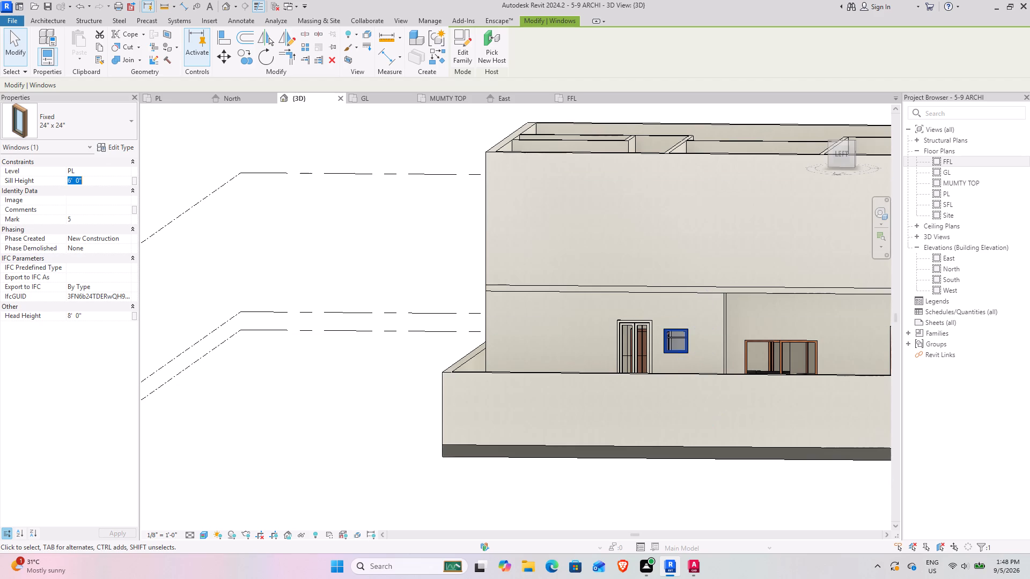
{"action": "type", "text": "6'5"}
{"action": "key", "text": "Return"}
{"action": "left_click", "coordinate": [381, 456]}
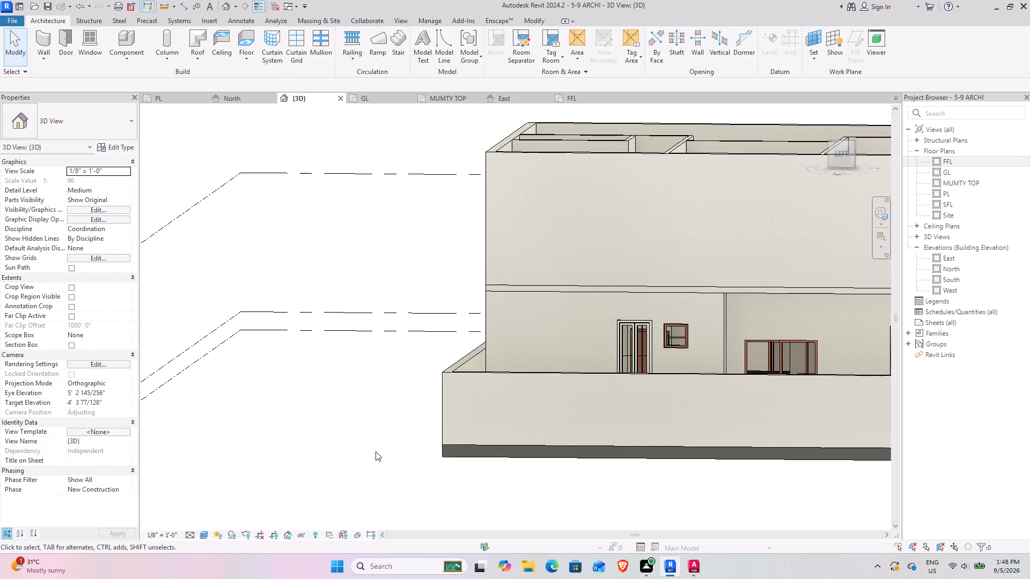
Examine the house in 3D from the left side, the front and above, including the upper rooms and balcony slab.
{"action": "scroll", "coordinate": [358, 390], "scroll_direction": "down", "scroll_amount": 3}
{"action": "middle_click_drag", "start_coordinate": [364, 390], "coordinate": [325, 358], "text": "shift"}
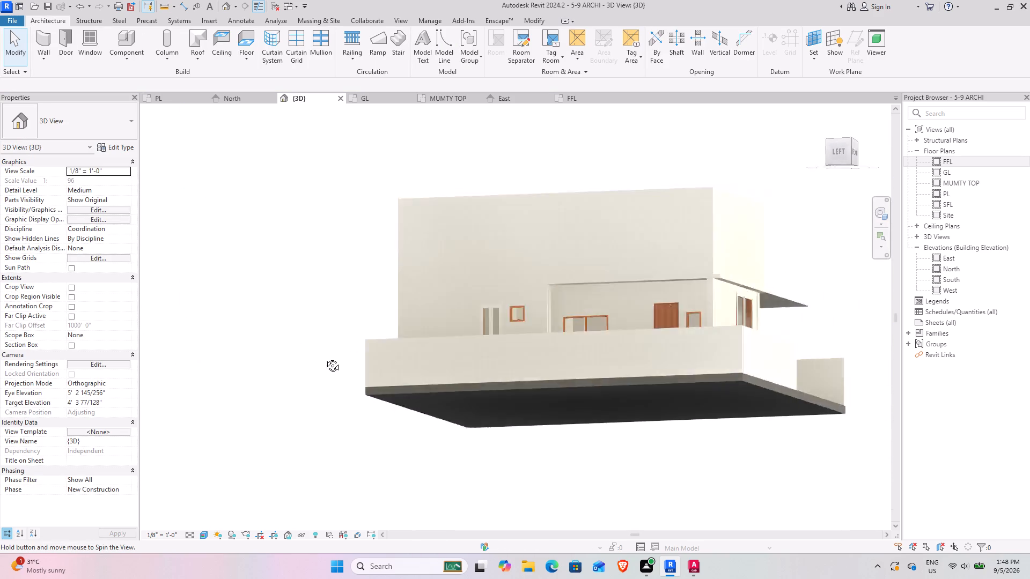
{"action": "middle_click_drag", "start_coordinate": [325, 358], "coordinate": [578, 418], "text": "shift"}
{"action": "middle_click_drag", "start_coordinate": [578, 417], "coordinate": [242, 377], "text": "shift"}
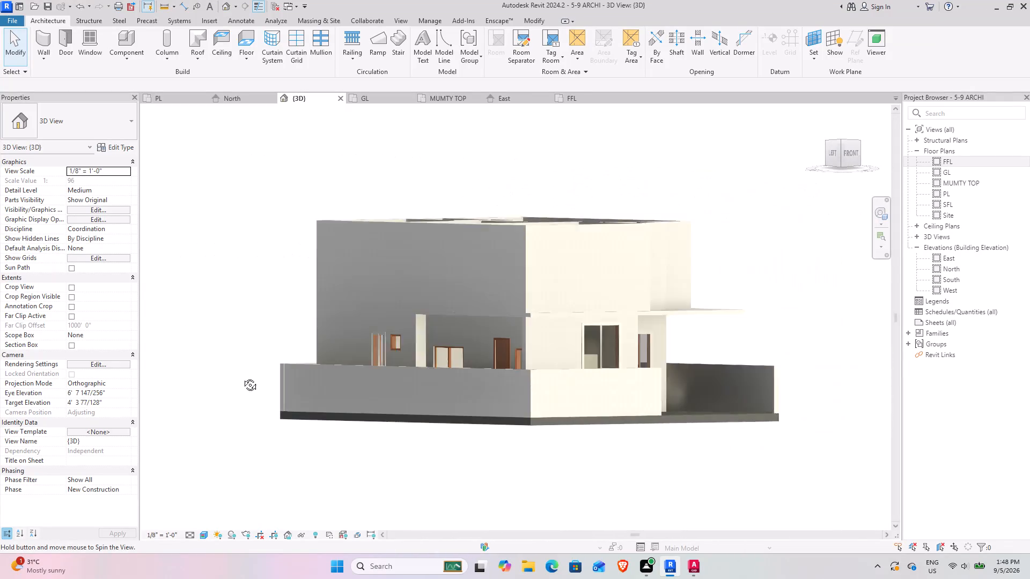
{"action": "middle_click_drag", "start_coordinate": [242, 377], "coordinate": [240, 377], "text": "shift"}
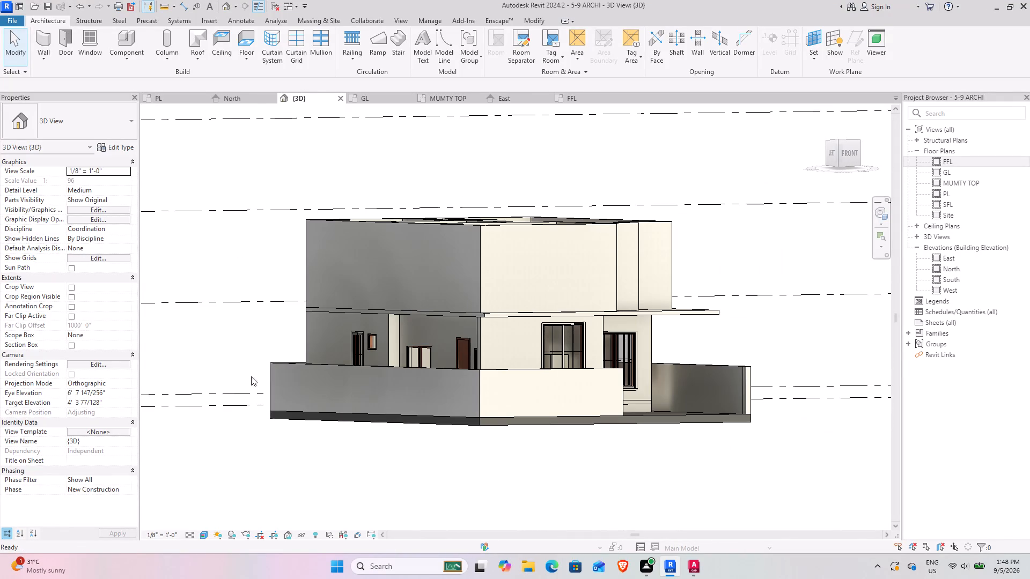
{"action": "middle_click_drag", "start_coordinate": [485, 396], "coordinate": [316, 470], "text": "shift"}
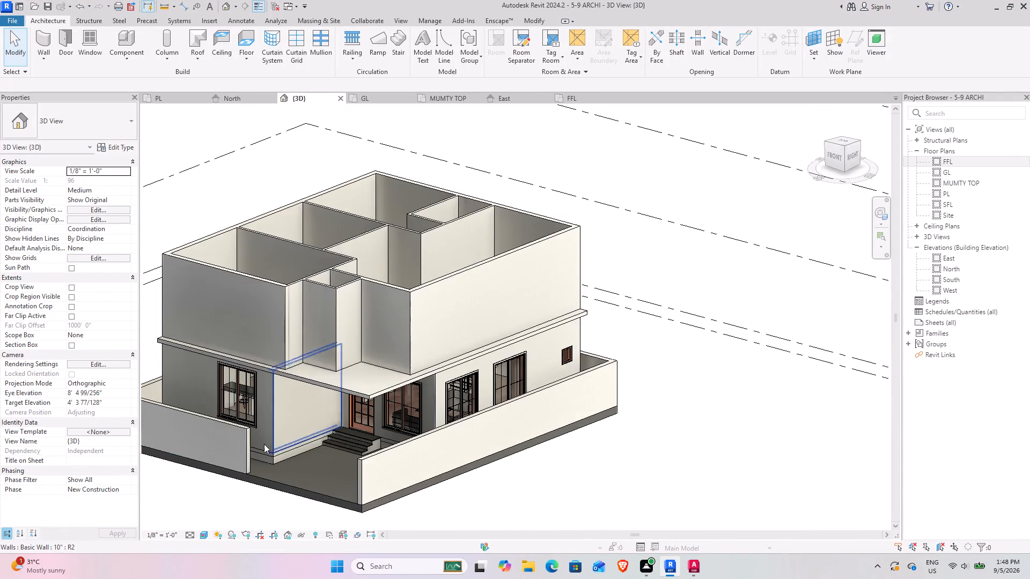
{"action": "middle_click_drag", "start_coordinate": [219, 417], "coordinate": [318, 442], "text": "shift"}
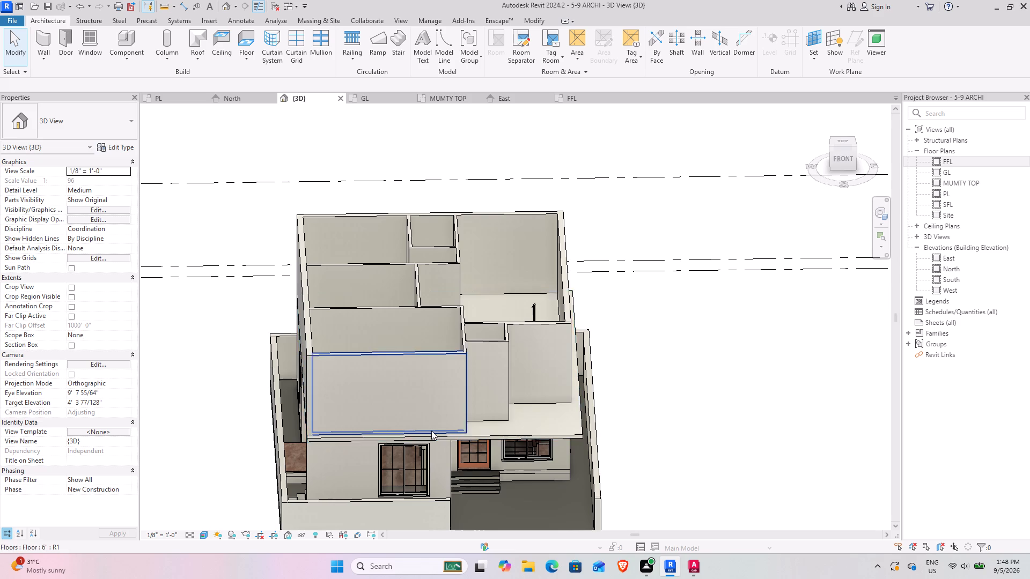
{"action": "middle_click_drag", "start_coordinate": [425, 434], "coordinate": [460, 536], "text": "shift"}
{"action": "middle_click_drag", "start_coordinate": [430, 500], "coordinate": [267, 264]}
{"action": "middle_click_drag", "start_coordinate": [311, 324], "coordinate": [334, 418], "text": "shift"}
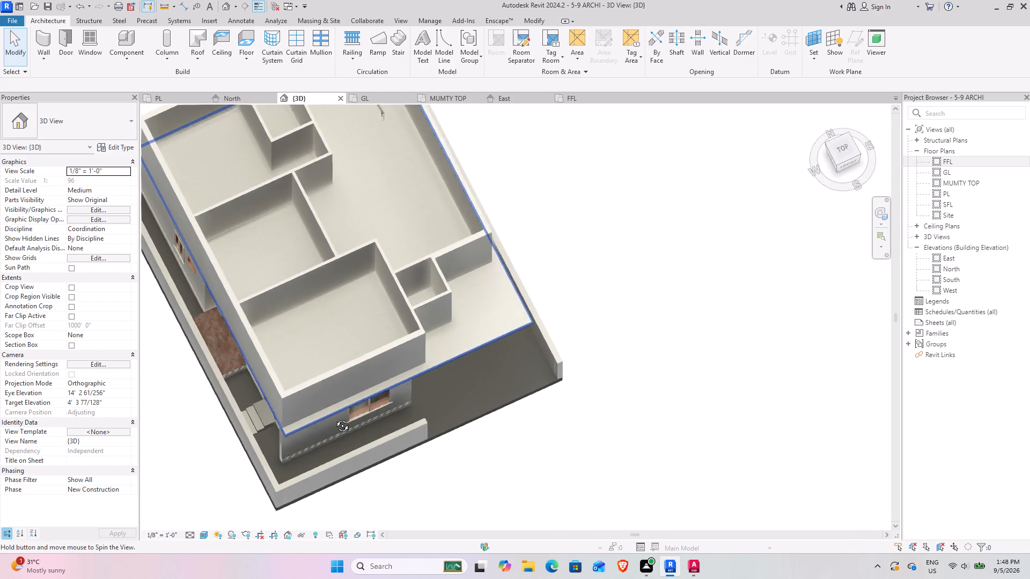
{"action": "middle_click_drag", "start_coordinate": [334, 418], "coordinate": [335, 422], "text": "shift"}
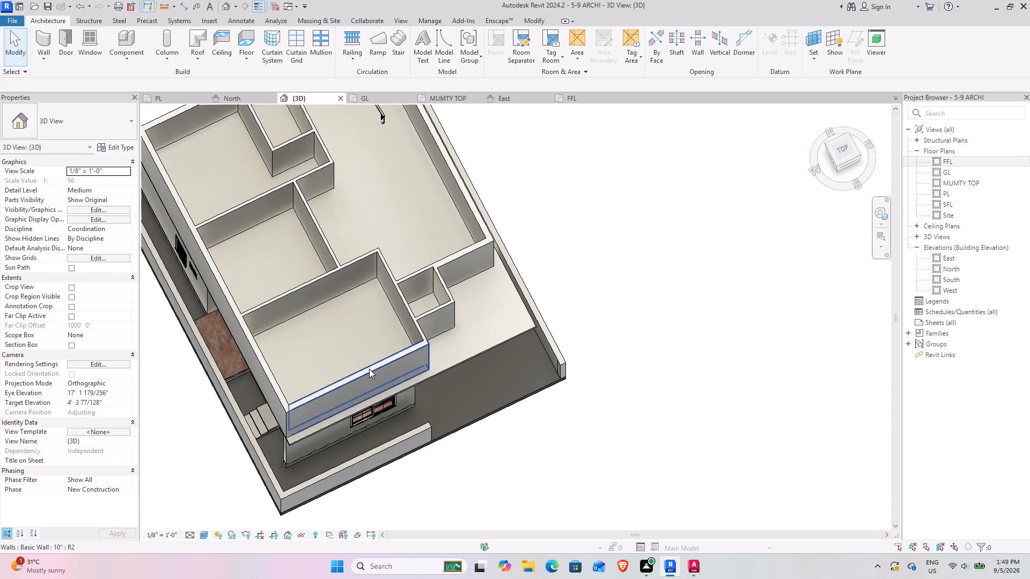
Examine the first-floor front and balcony area from above the front, including the properties of Bed Room-1's 10" front wall.
{"action": "scroll", "coordinate": [411, 351], "scroll_direction": "down", "scroll_amount": 3}
{"action": "middle_click_drag", "start_coordinate": [401, 327], "coordinate": [330, 301]}
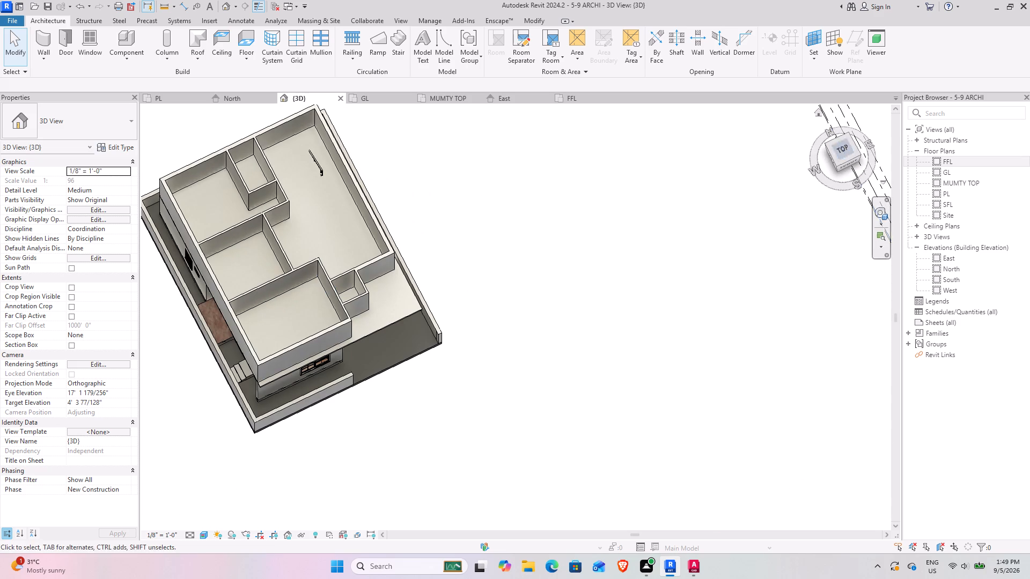
{"action": "left_click_drag", "start_coordinate": [840, 164], "coordinate": [794, 113]}
{"action": "middle_click_drag", "start_coordinate": [340, 318], "coordinate": [497, 316]}
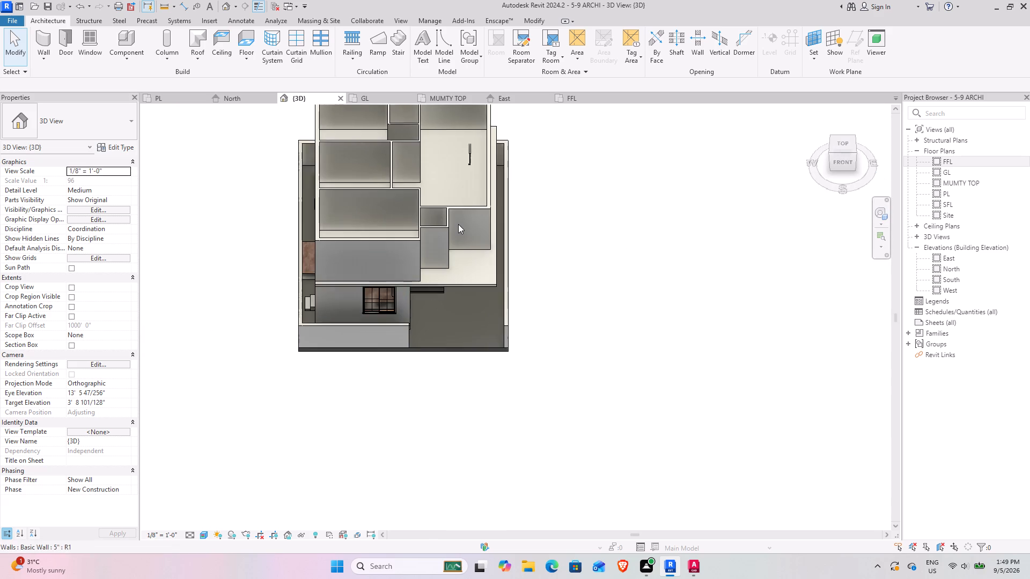
{"action": "scroll", "coordinate": [458, 224], "scroll_direction": "up", "scroll_amount": 4}
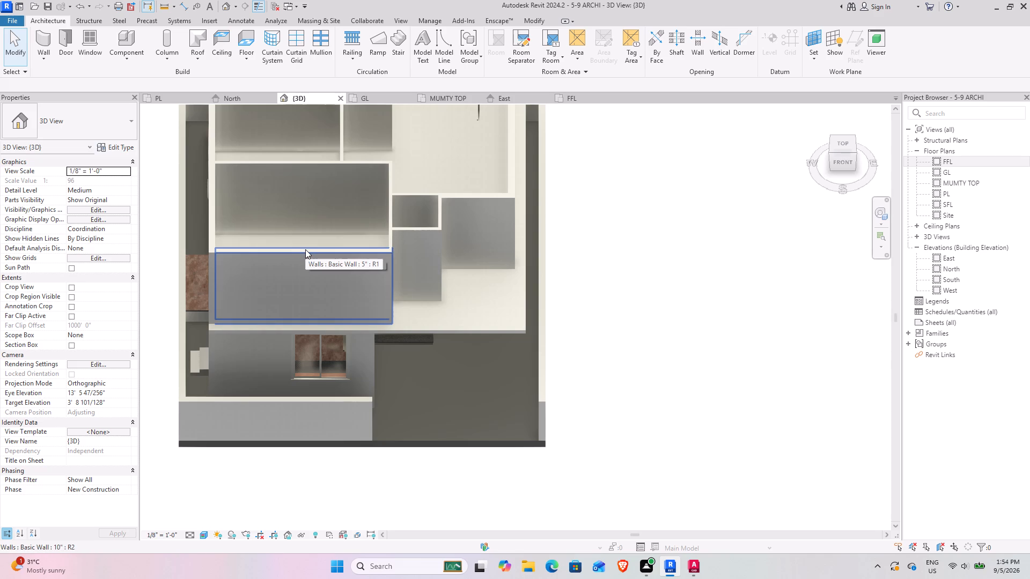
{"action": "left_click", "coordinate": [305, 249]}
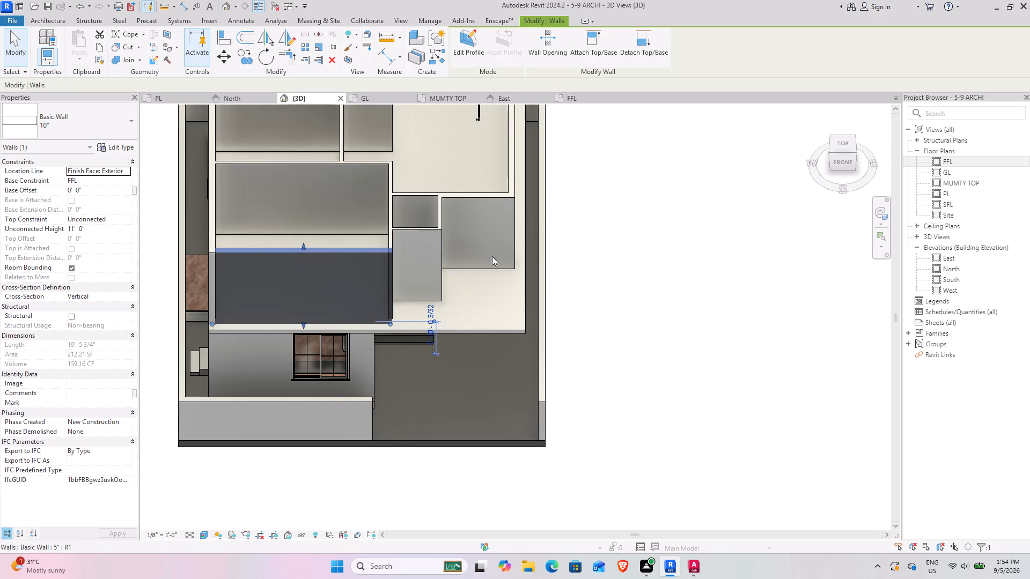
{"action": "left_click", "coordinate": [598, 242]}
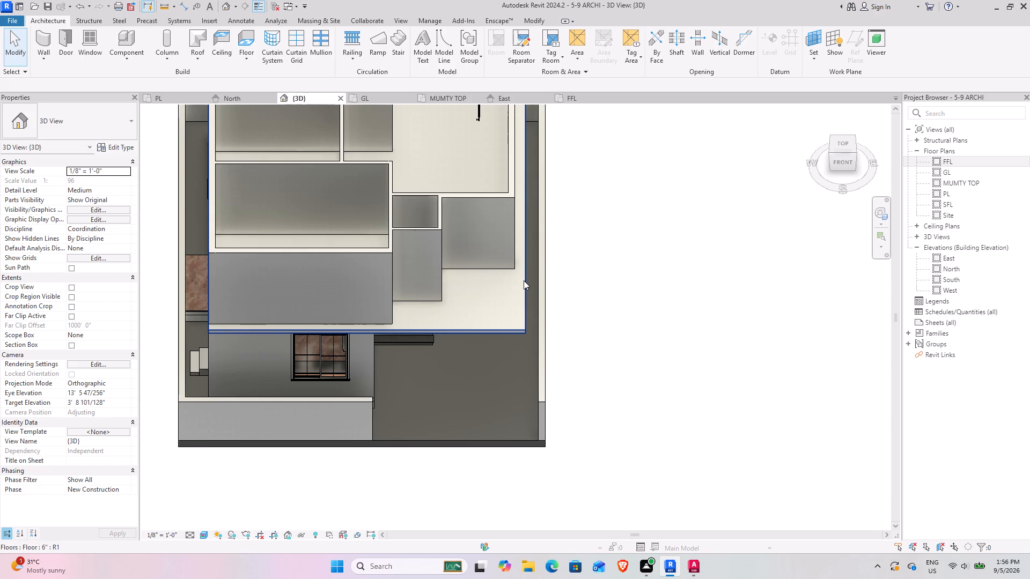
Inspect the 6" floor slab on FFL and the 10" front wall beside the balcony, leaving nothing selected.
{"action": "left_click", "coordinate": [524, 280]}
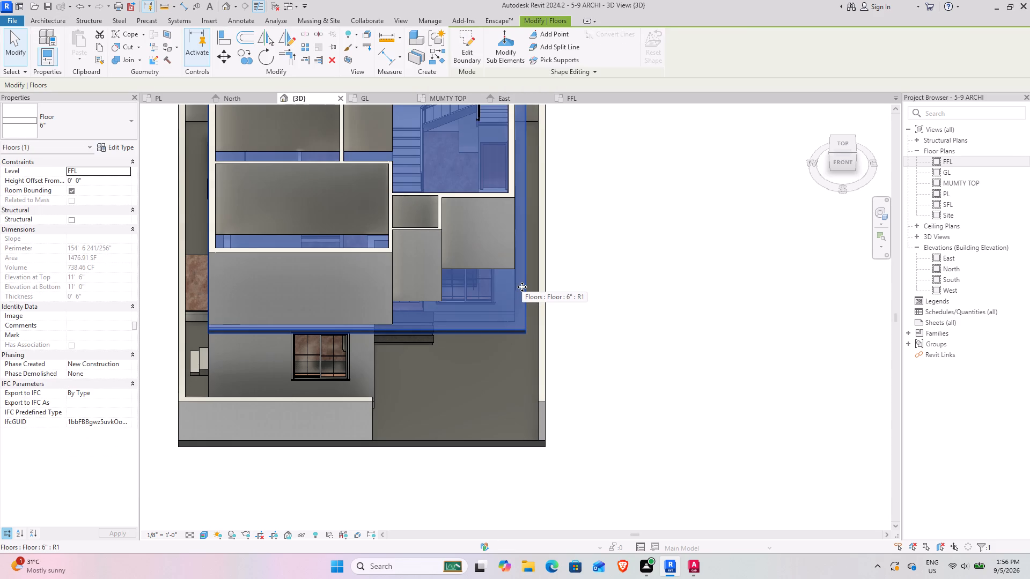
{"action": "key", "text": "Escape"}
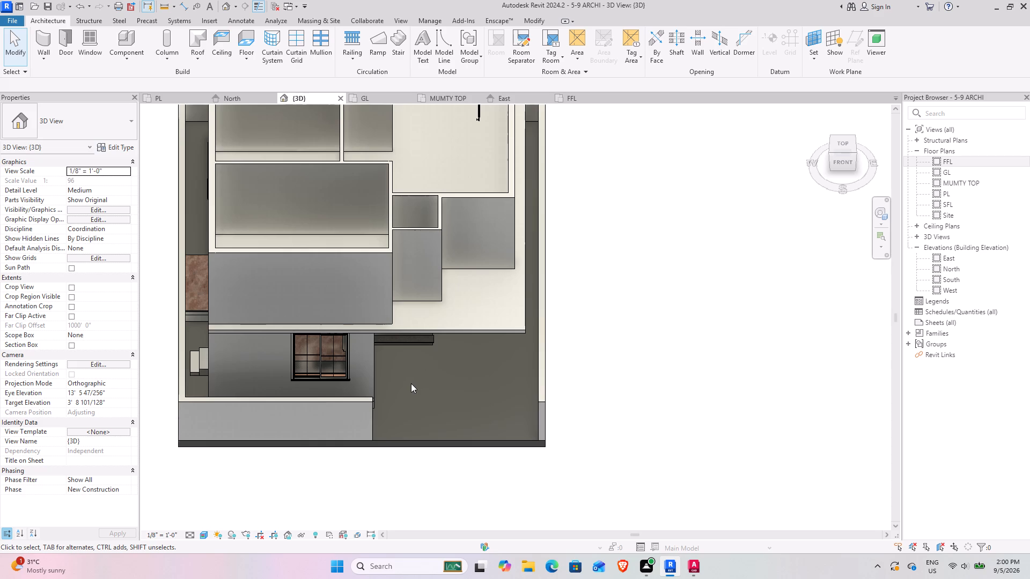
{"action": "left_click", "coordinate": [411, 383]}
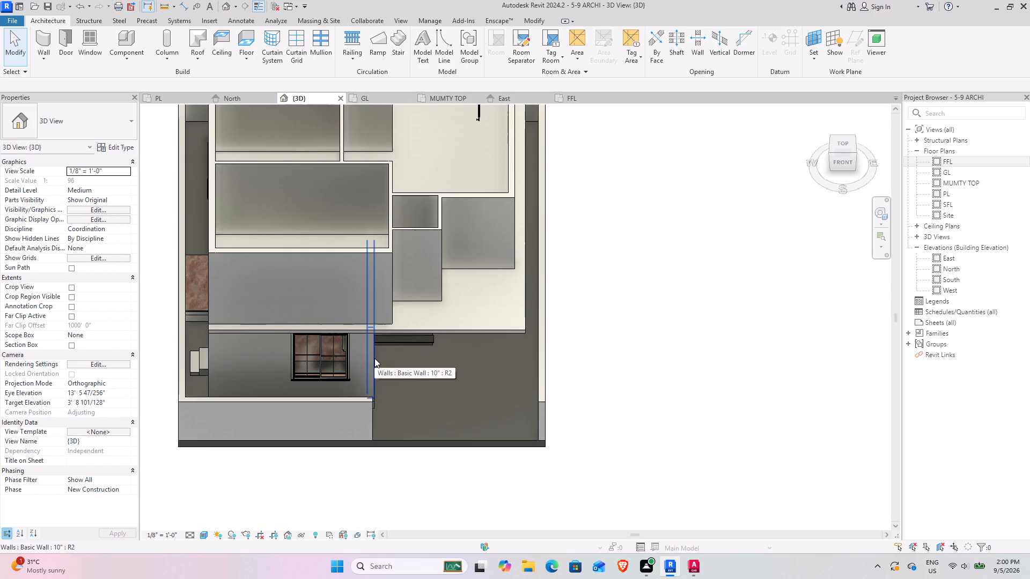
{"action": "left_click", "coordinate": [414, 376]}
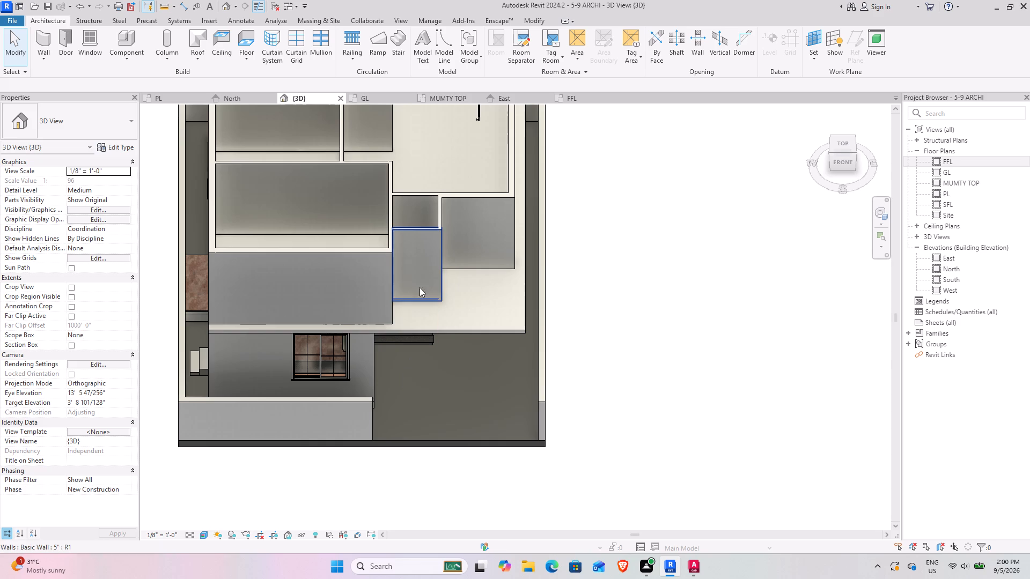
{"action": "left_click", "coordinate": [424, 300]}
{"action": "left_click", "coordinate": [421, 331]}
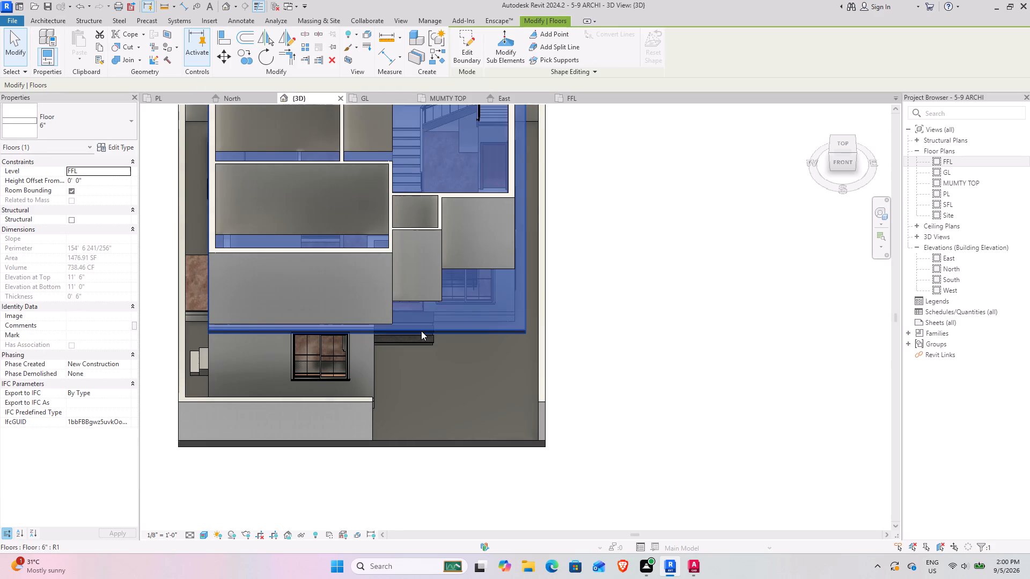
{"action": "left_click", "coordinate": [428, 378]}
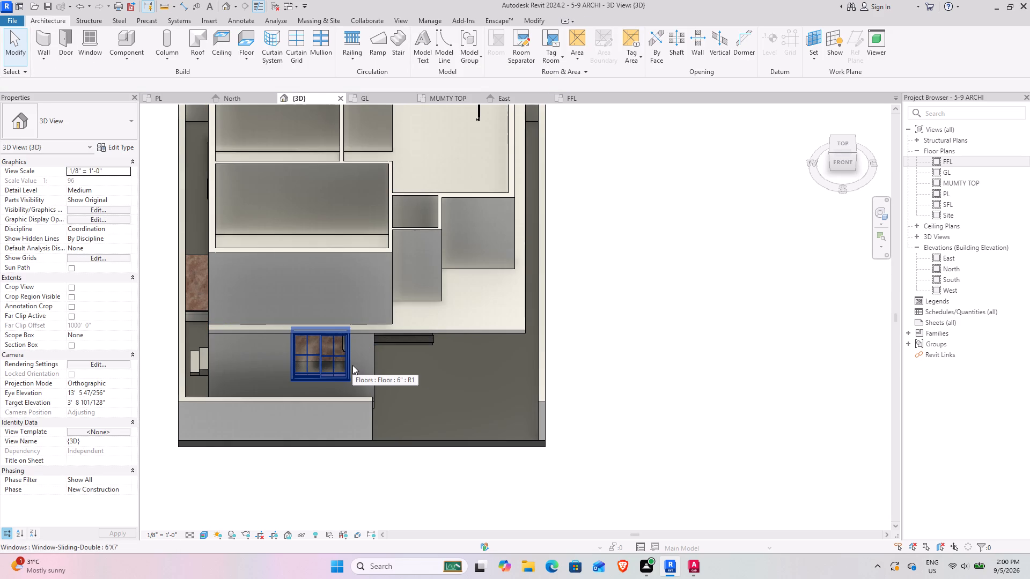
{"action": "left_click", "coordinate": [402, 444]}
{"action": "left_click", "coordinate": [420, 527]}
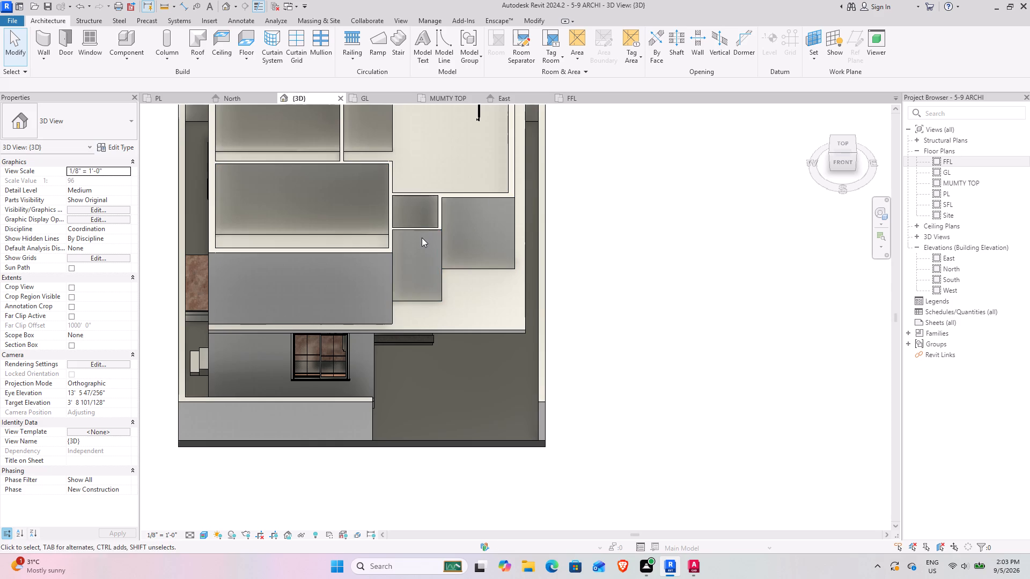
{"action": "left_click", "coordinate": [458, 196]}
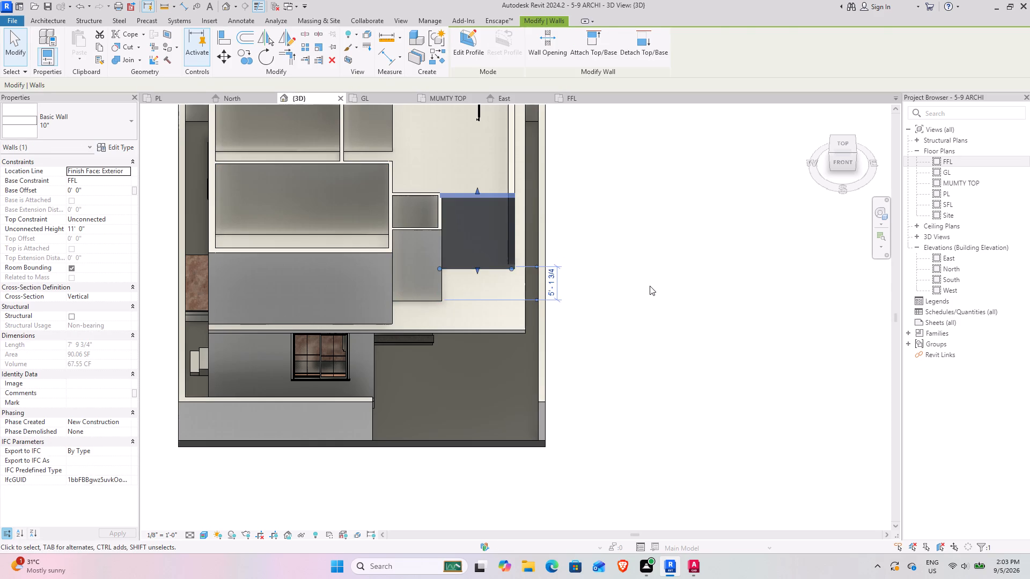
{"action": "double_click", "coordinate": [650, 286]}
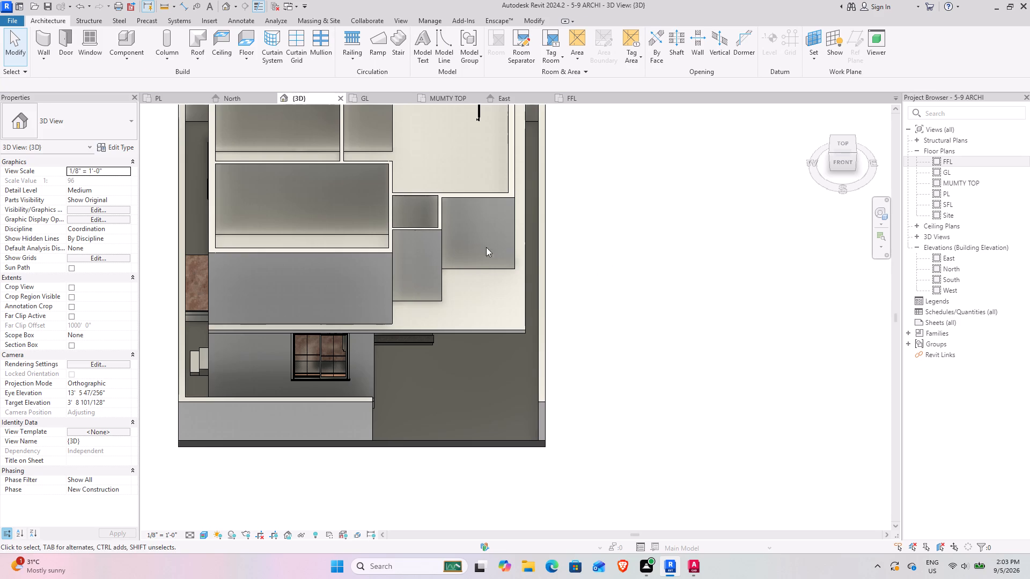
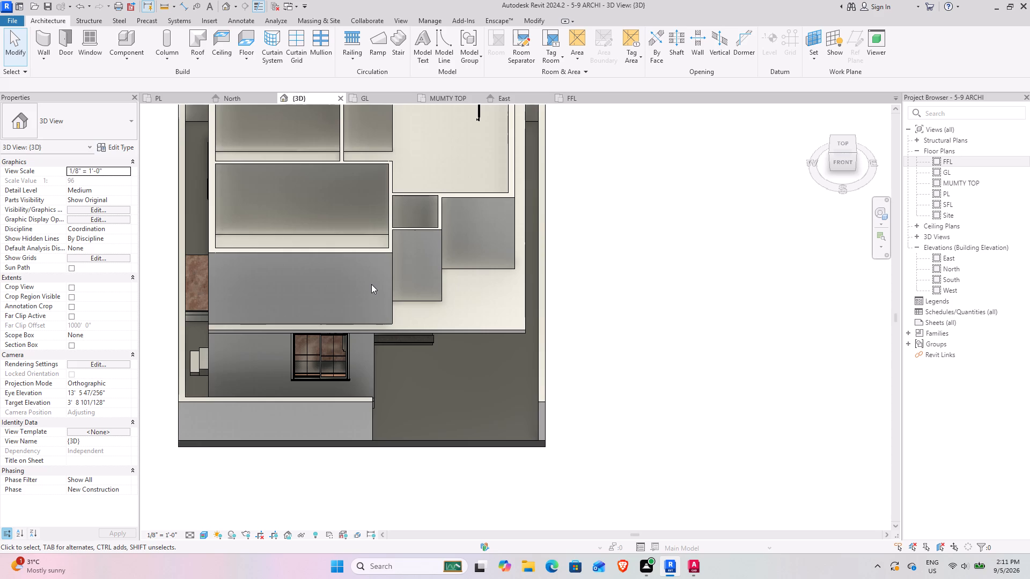
Examine the first-floor rooms and balcony in 3D, including the properties of the 10" rear wall and Bed Room-1's 10" front wall.
{"action": "scroll", "coordinate": [409, 316], "scroll_direction": "down", "scroll_amount": 3}
{"action": "middle_click_drag", "start_coordinate": [393, 304], "coordinate": [376, 413]}
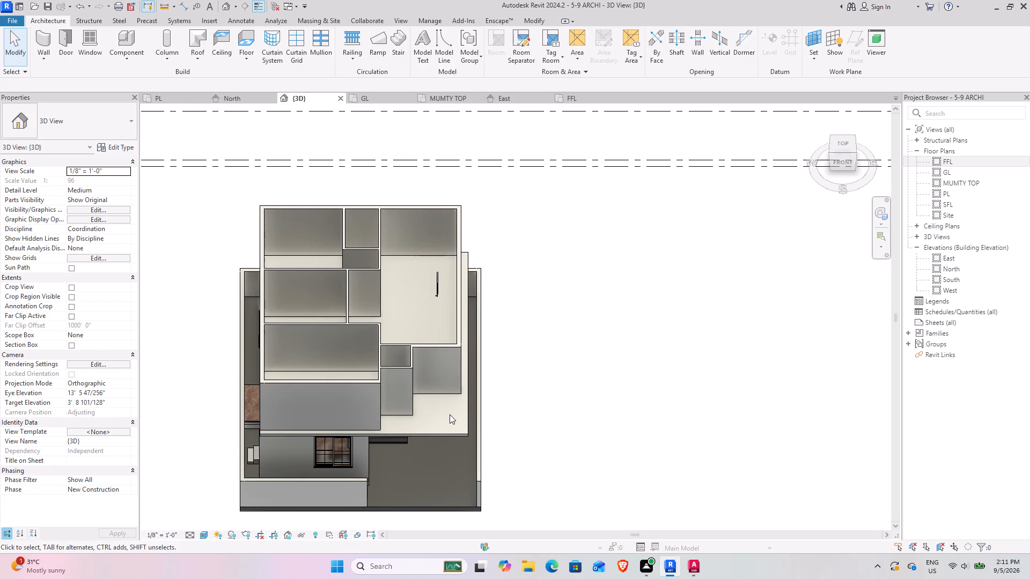
{"action": "scroll", "coordinate": [374, 305], "scroll_direction": "down", "scroll_amount": 3}
{"action": "middle_click_drag", "start_coordinate": [370, 360], "coordinate": [351, 336]}
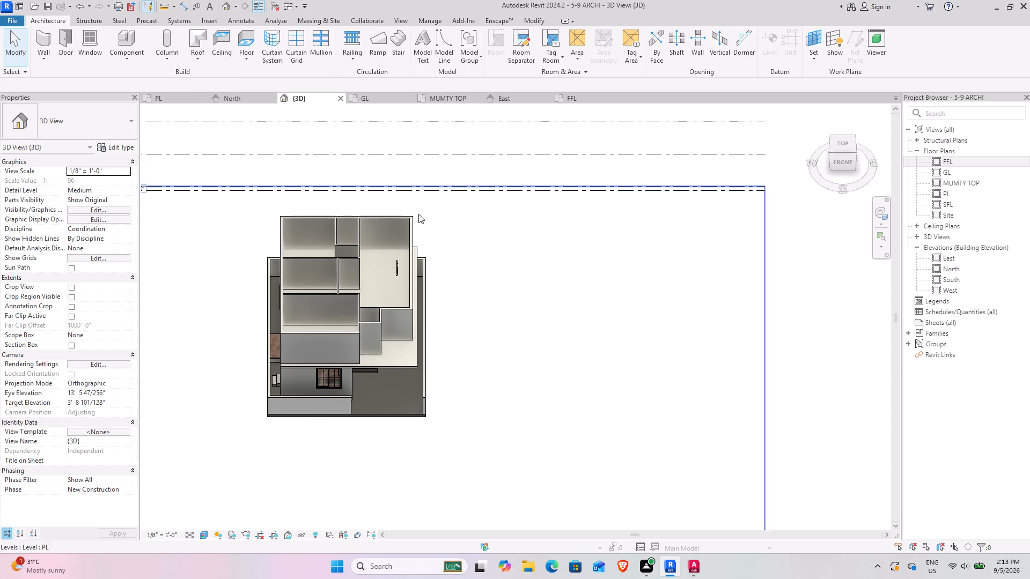
{"action": "scroll", "coordinate": [398, 262], "scroll_direction": "up", "scroll_amount": 6}
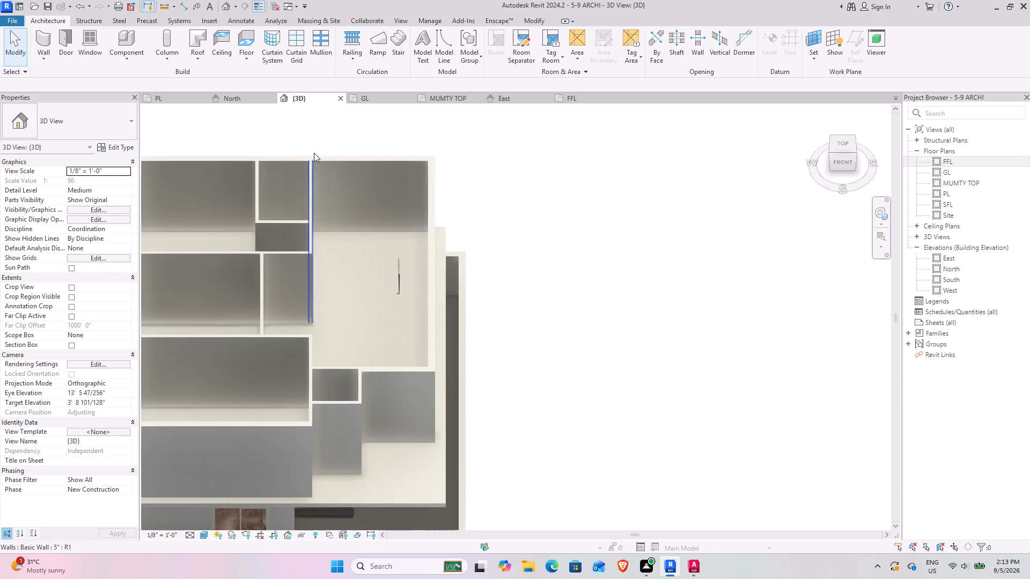
{"action": "left_click", "coordinate": [336, 162]}
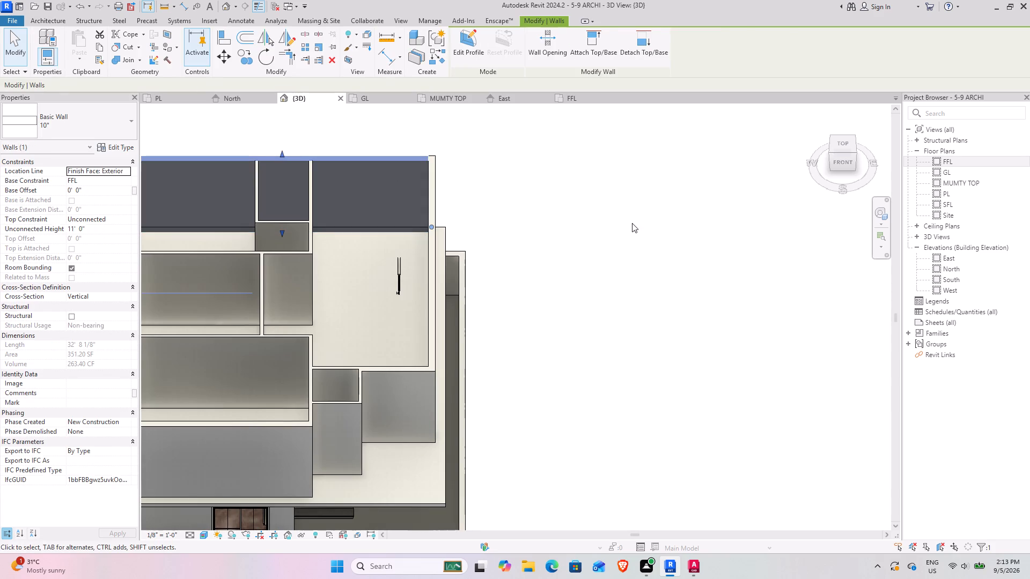
{"action": "left_click", "coordinate": [632, 223]}
{"action": "middle_click_drag", "start_coordinate": [333, 255], "coordinate": [533, 218]}
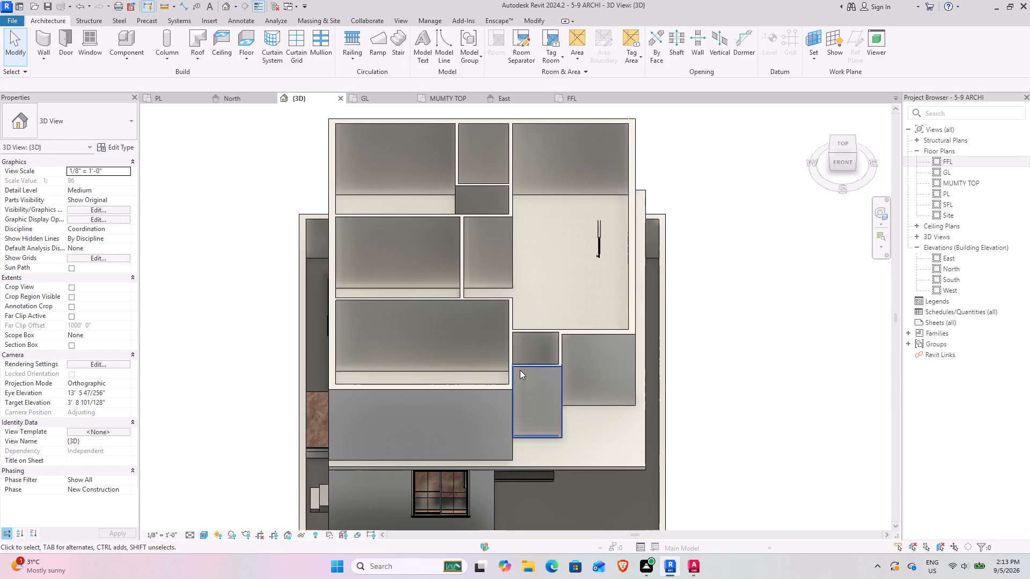
{"action": "middle_click_drag", "start_coordinate": [504, 361], "coordinate": [409, 204]}
{"action": "left_click", "coordinate": [386, 229]}
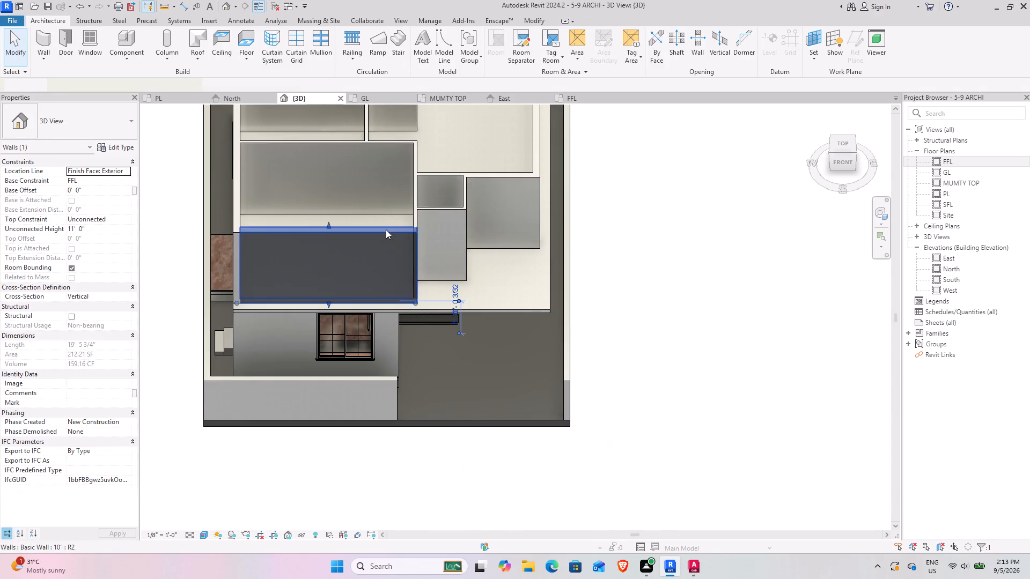
{"action": "left_click", "coordinate": [675, 259]}
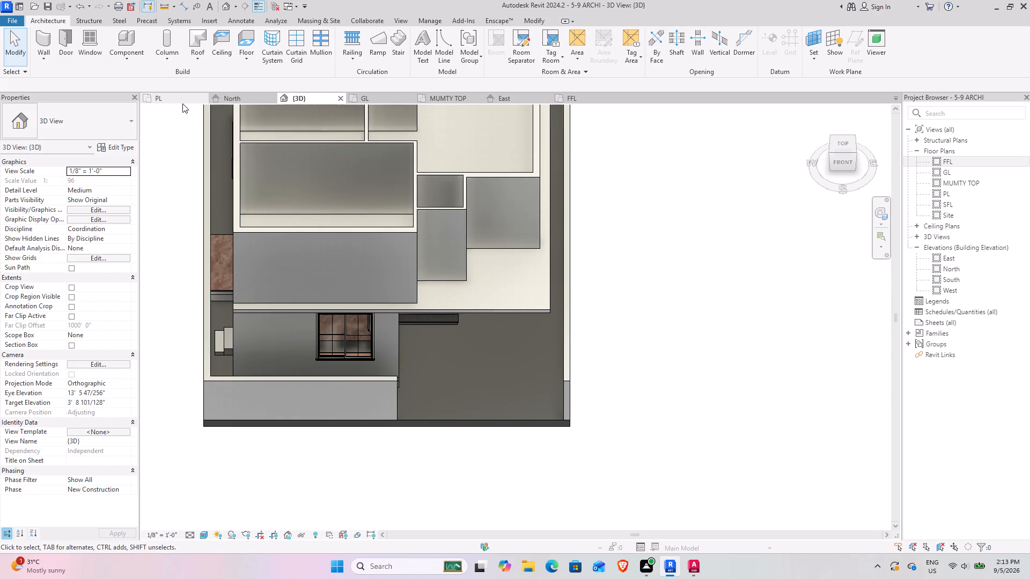
Inspect Bed Room-1's 10" front wall and the balcony outline on the FFL floor plan against the imported drawing.
{"action": "left_click", "coordinate": [584, 98]}
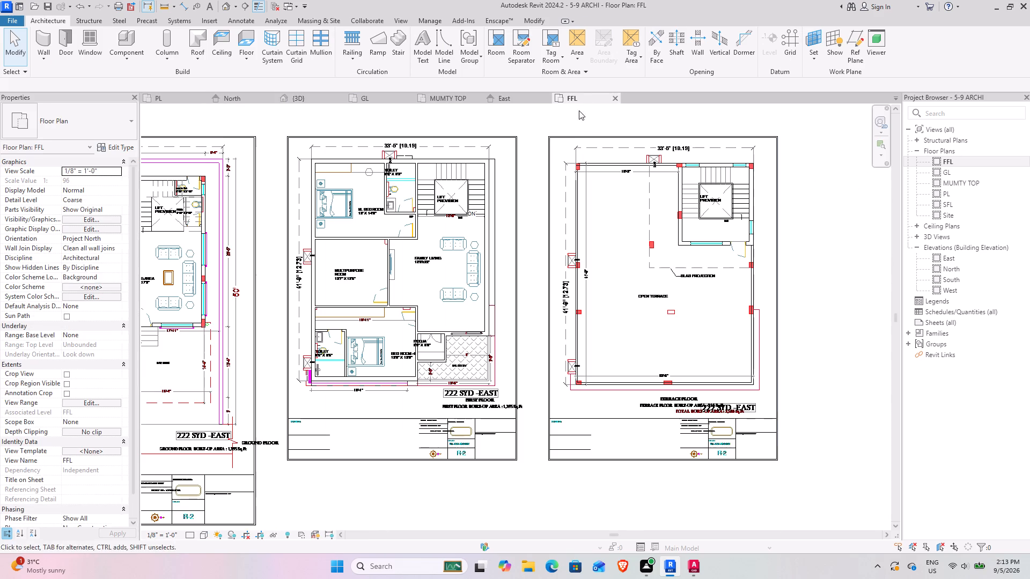
{"action": "middle_click_drag", "start_coordinate": [380, 410], "coordinate": [357, 367]}
{"action": "scroll", "coordinate": [359, 336], "scroll_direction": "up", "scroll_amount": 8}
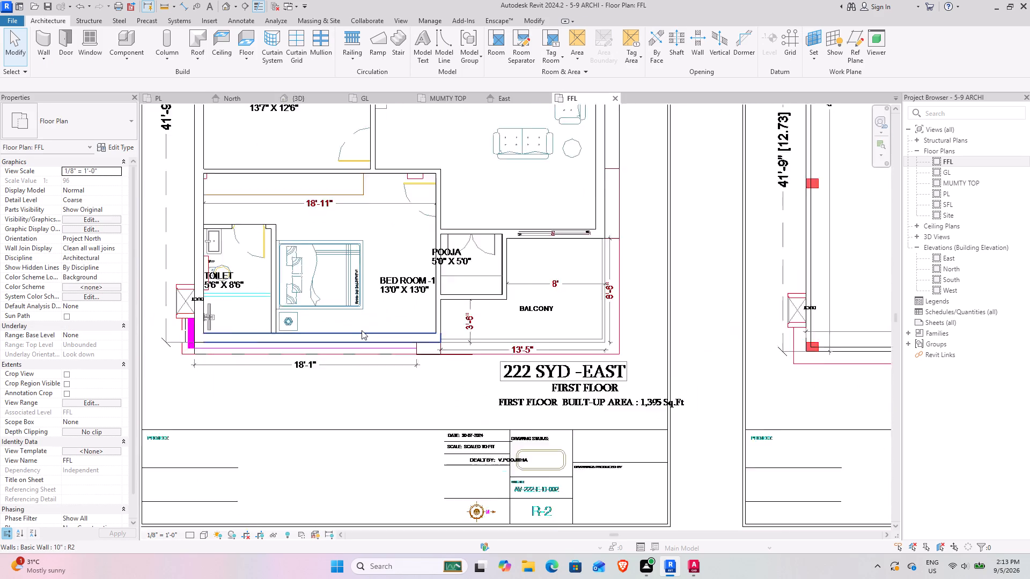
{"action": "scroll", "coordinate": [425, 333], "scroll_direction": "up", "scroll_amount": 3}
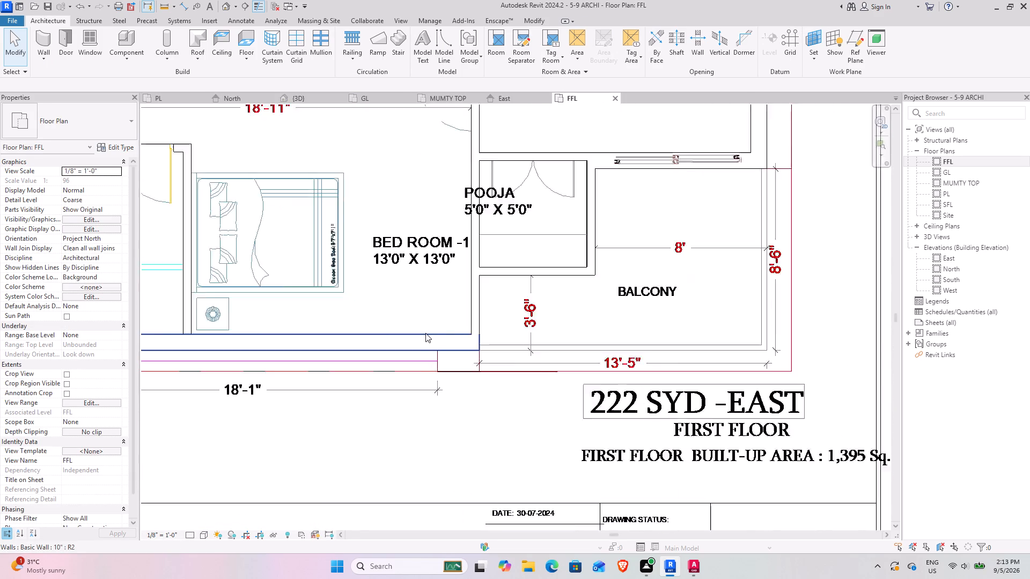
{"action": "scroll", "coordinate": [425, 333], "scroll_direction": "up", "scroll_amount": 1}
{"action": "middle_click_drag", "start_coordinate": [314, 396], "coordinate": [354, 361]}
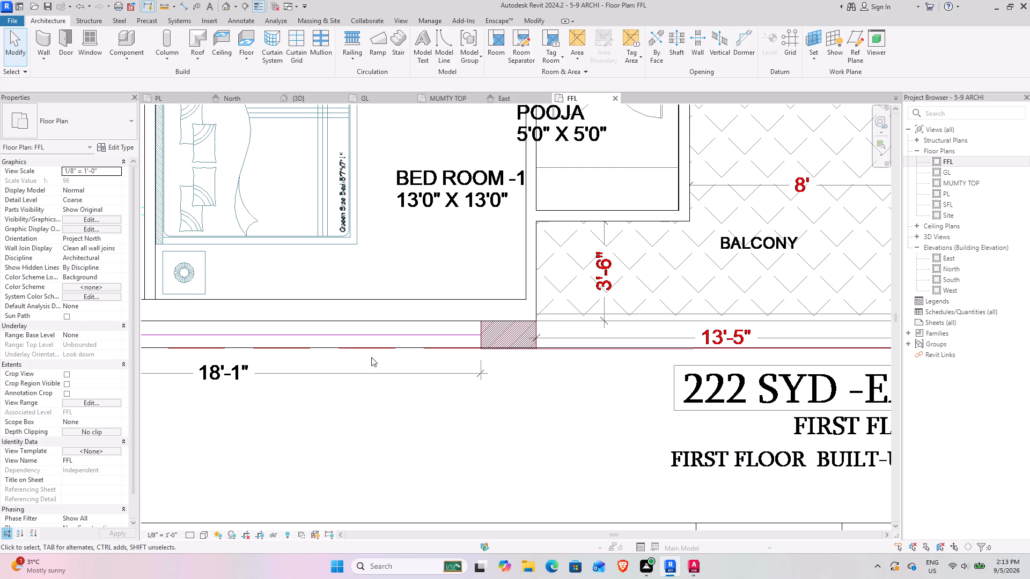
{"action": "middle_click_drag", "start_coordinate": [351, 355], "coordinate": [632, 301]}
{"action": "middle_click_drag", "start_coordinate": [625, 313], "coordinate": [613, 330]}
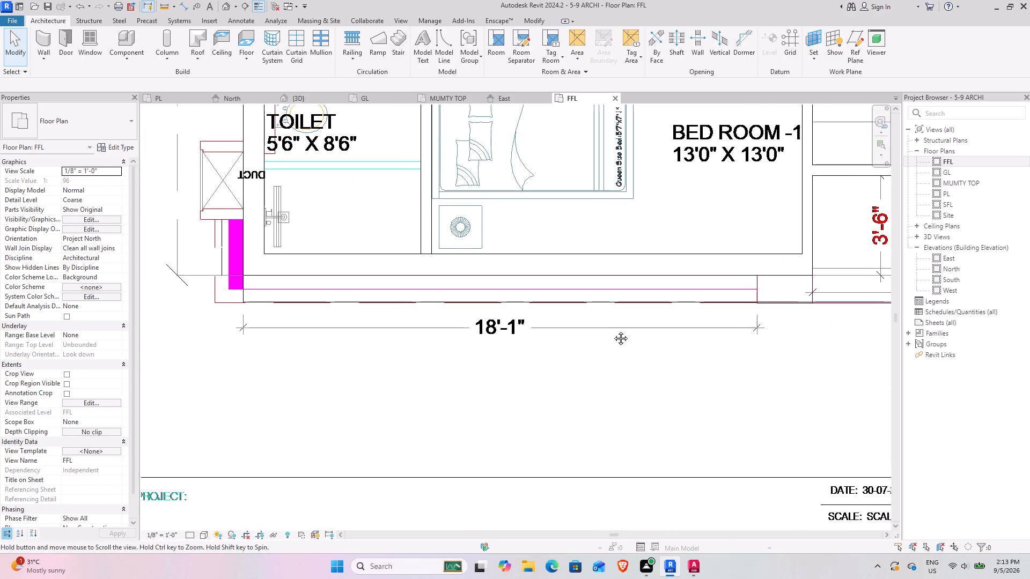
{"action": "middle_click_drag", "start_coordinate": [613, 330], "coordinate": [524, 406]}
{"action": "left_click", "coordinate": [505, 354]}
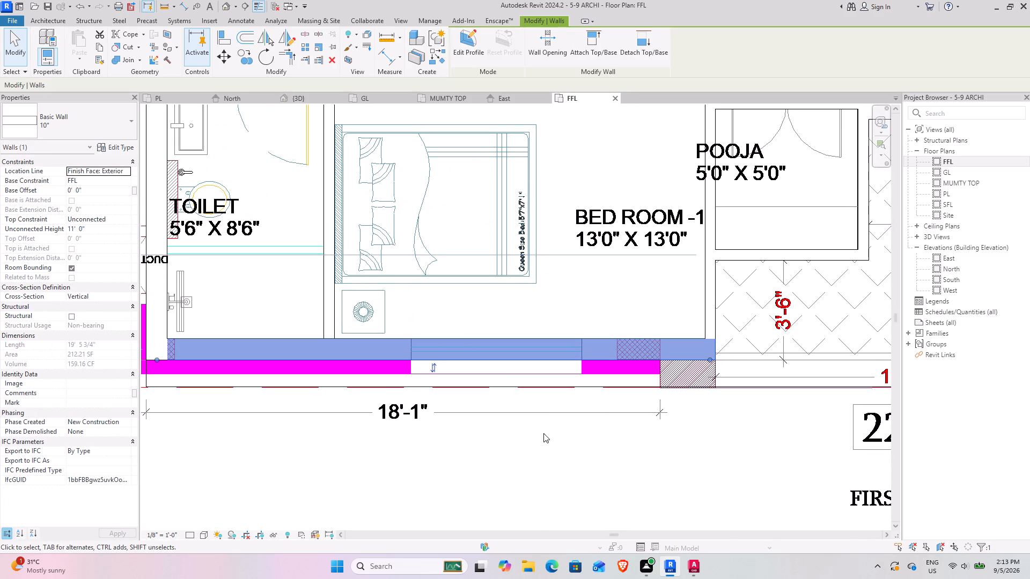
{"action": "middle_click_drag", "start_coordinate": [477, 427], "coordinate": [222, 422]}
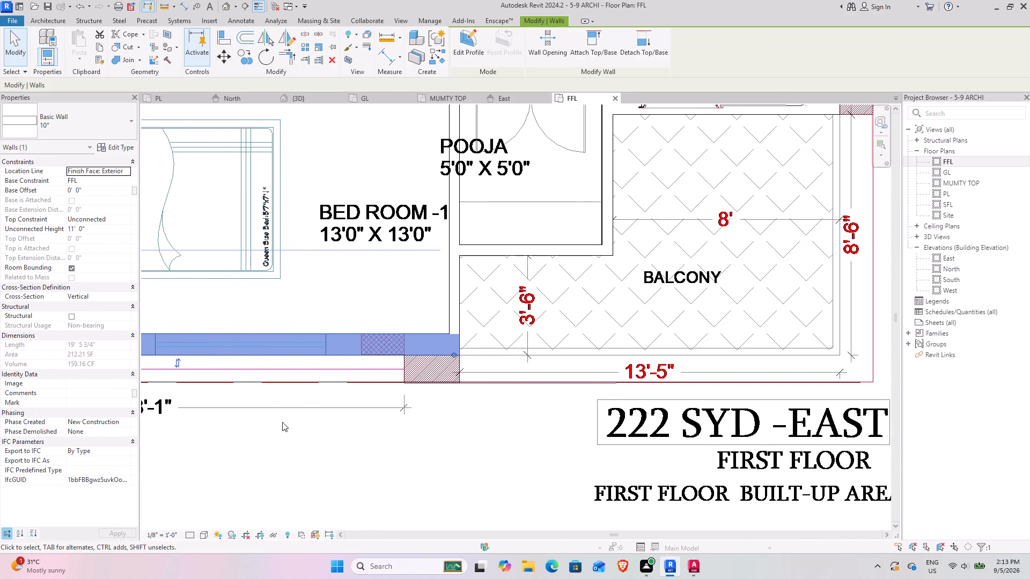
{"action": "left_click", "coordinate": [503, 449]}
{"action": "middle_click_drag", "start_coordinate": [488, 432], "coordinate": [350, 450]}
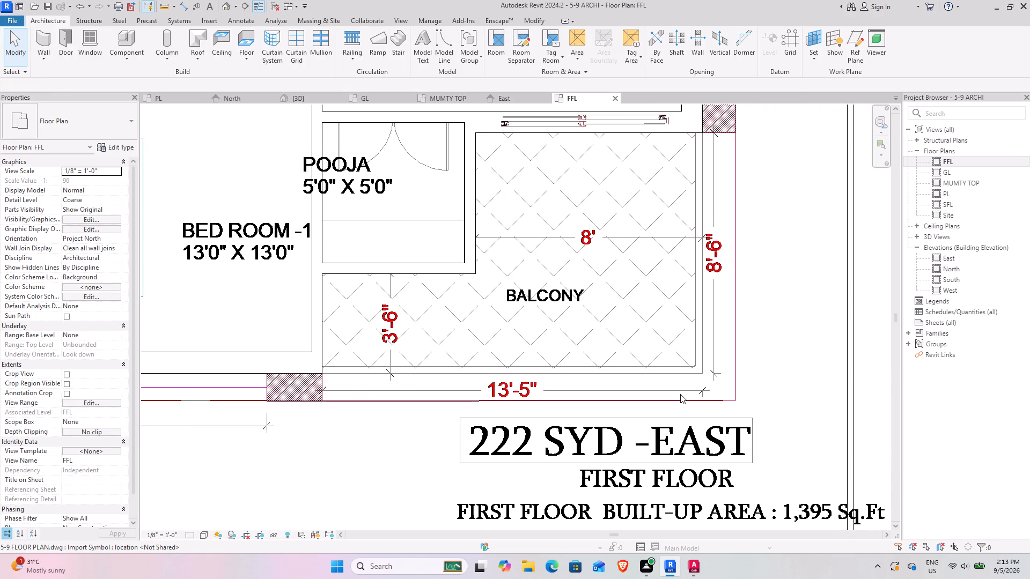
{"action": "middle_click_drag", "start_coordinate": [597, 368], "coordinate": [610, 390]}
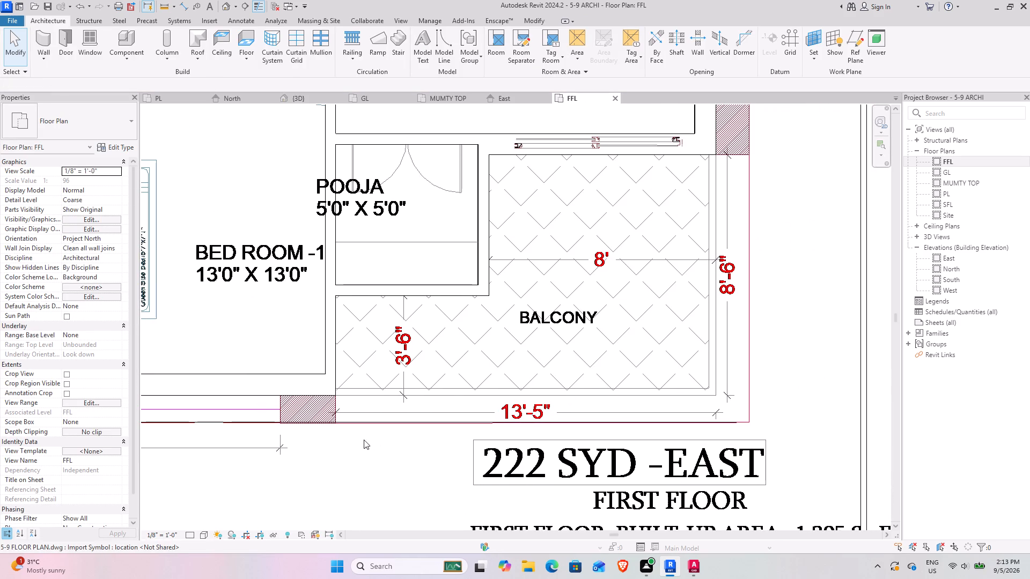
{"action": "middle_click_drag", "start_coordinate": [303, 492], "coordinate": [350, 481]}
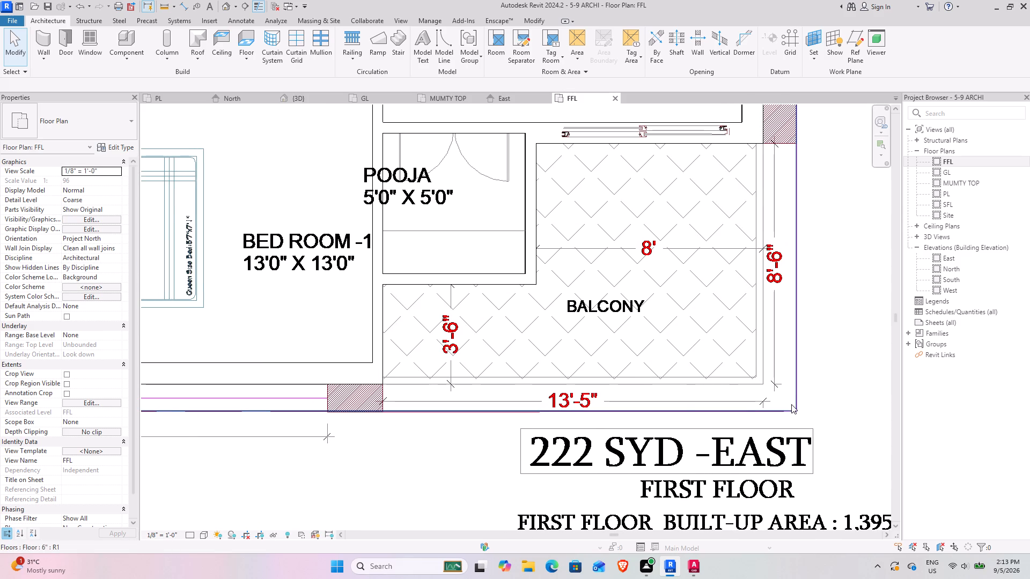
{"action": "scroll", "coordinate": [643, 328], "scroll_direction": "down", "scroll_amount": 2}
{"action": "middle_click_drag", "start_coordinate": [643, 328], "coordinate": [615, 350]}
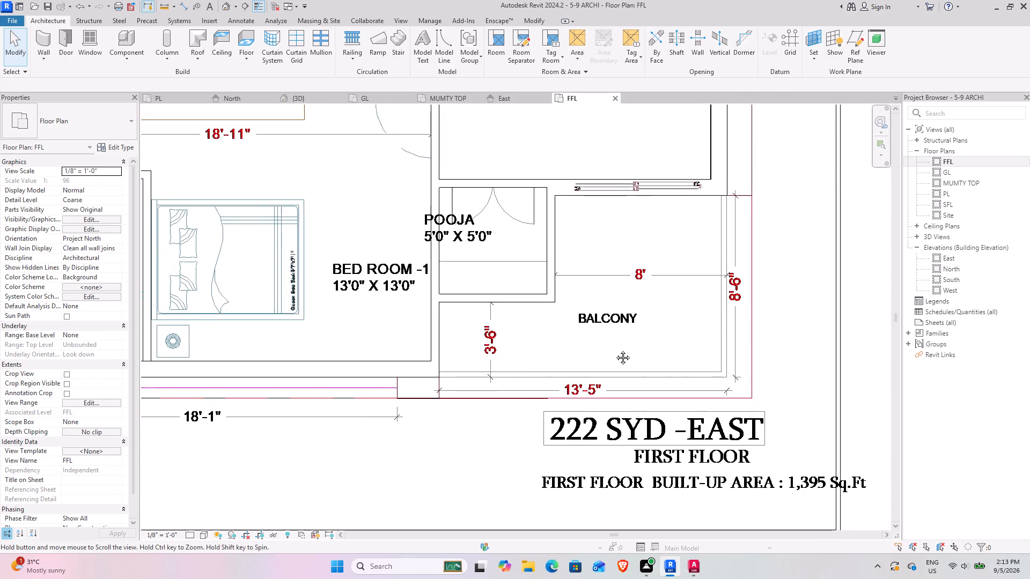
{"action": "middle_click_drag", "start_coordinate": [615, 350], "coordinate": [403, 475]}
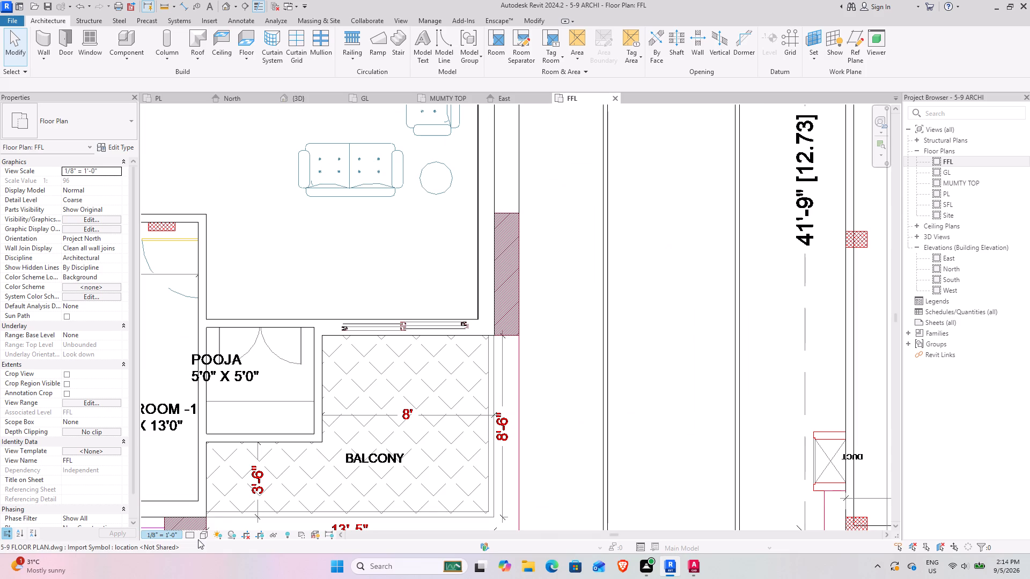
Set the FFL plan's visual style to Wireframe and dismiss the save reminder without saving.
{"action": "left_click", "coordinate": [200, 537]}
{"action": "left_click", "coordinate": [225, 469]}
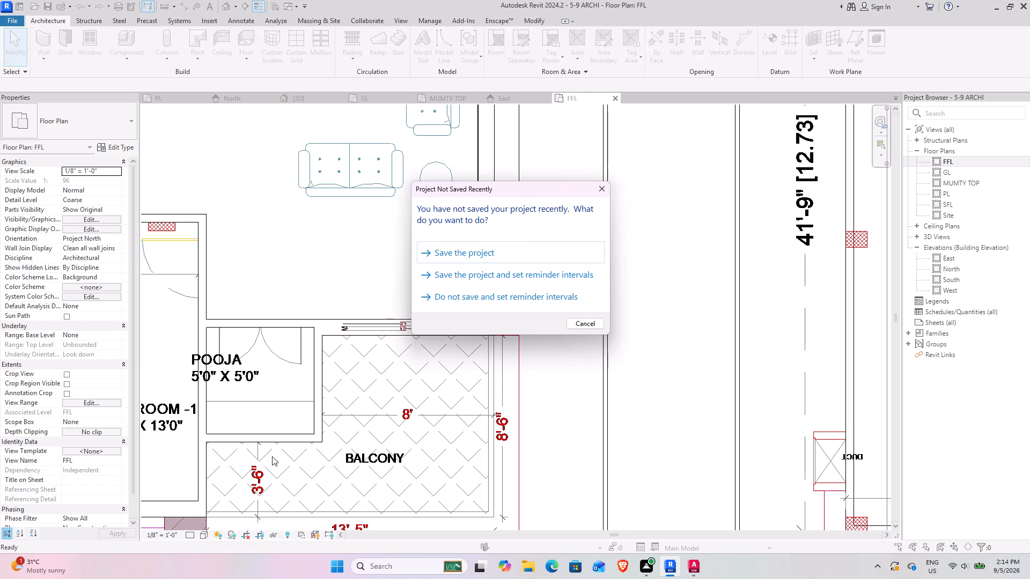
{"action": "left_click", "coordinate": [590, 325]}
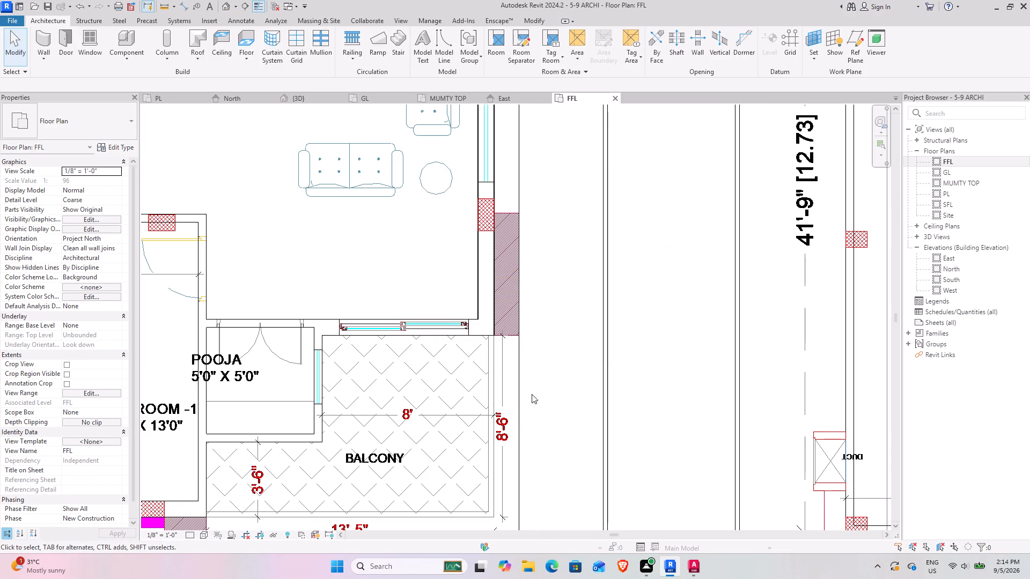
Examine the imported first-floor plan around Family Living, Pooja, the balcony and Bed Room-1's front corner.
{"action": "middle_click_drag", "start_coordinate": [531, 394], "coordinate": [388, 578]}
{"action": "scroll", "coordinate": [378, 546], "scroll_direction": "down", "scroll_amount": 3}
{"action": "scroll", "coordinate": [367, 502], "scroll_direction": "down", "scroll_amount": 3}
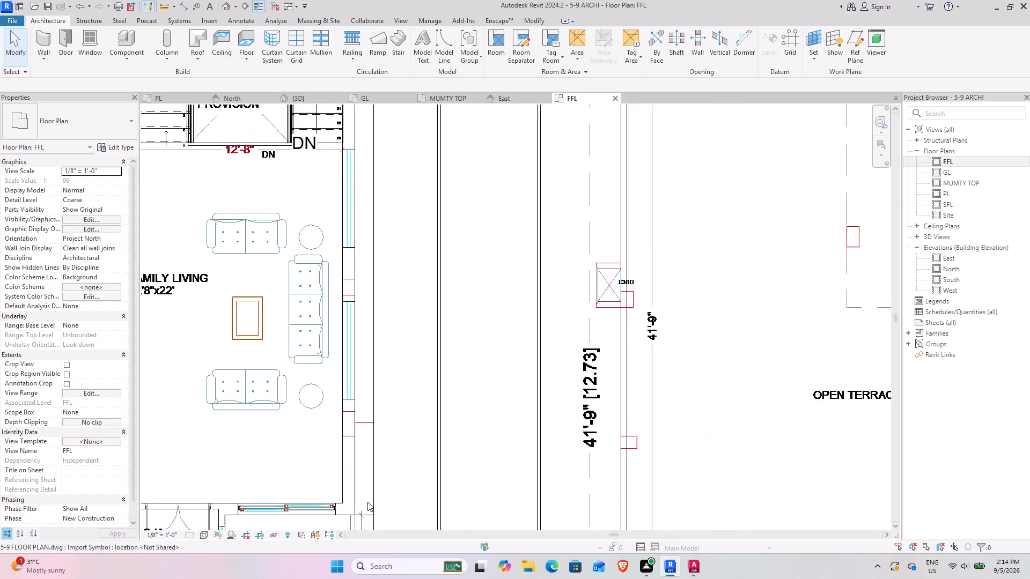
{"action": "middle_click_drag", "start_coordinate": [313, 474], "coordinate": [367, 321]}
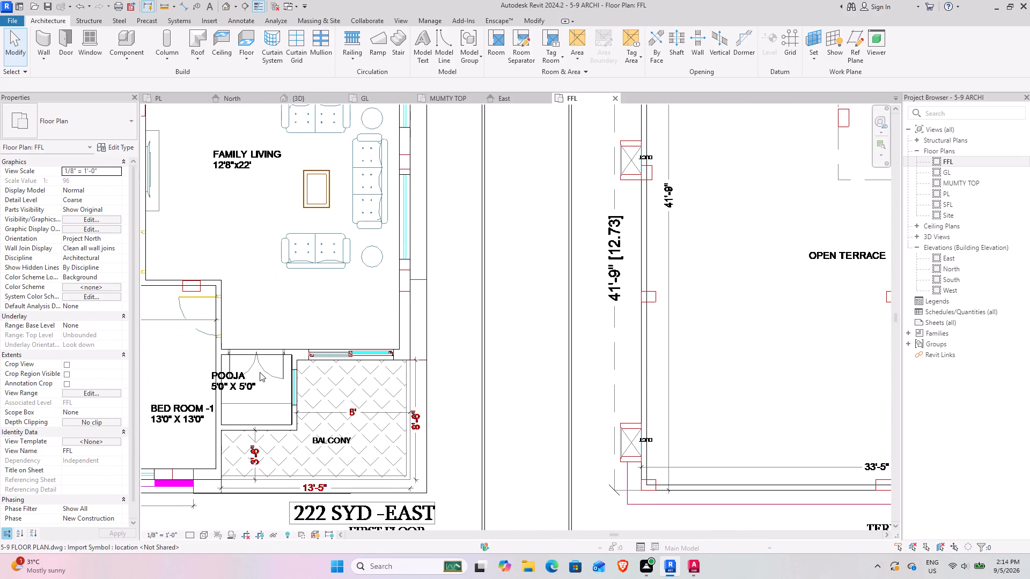
{"action": "middle_click_drag", "start_coordinate": [254, 337], "coordinate": [517, 290]}
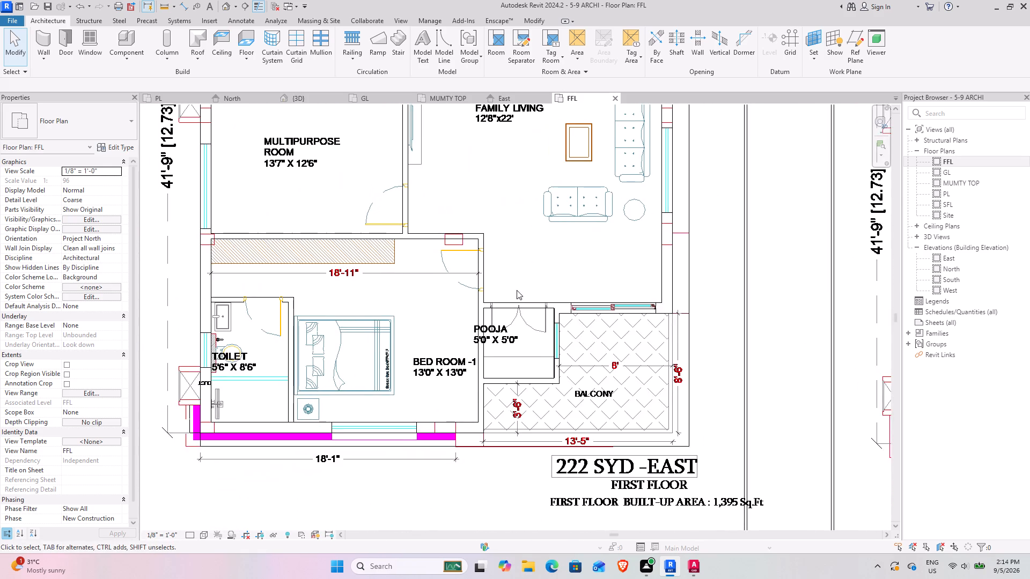
{"action": "middle_click_drag", "start_coordinate": [517, 290], "coordinate": [511, 427]}
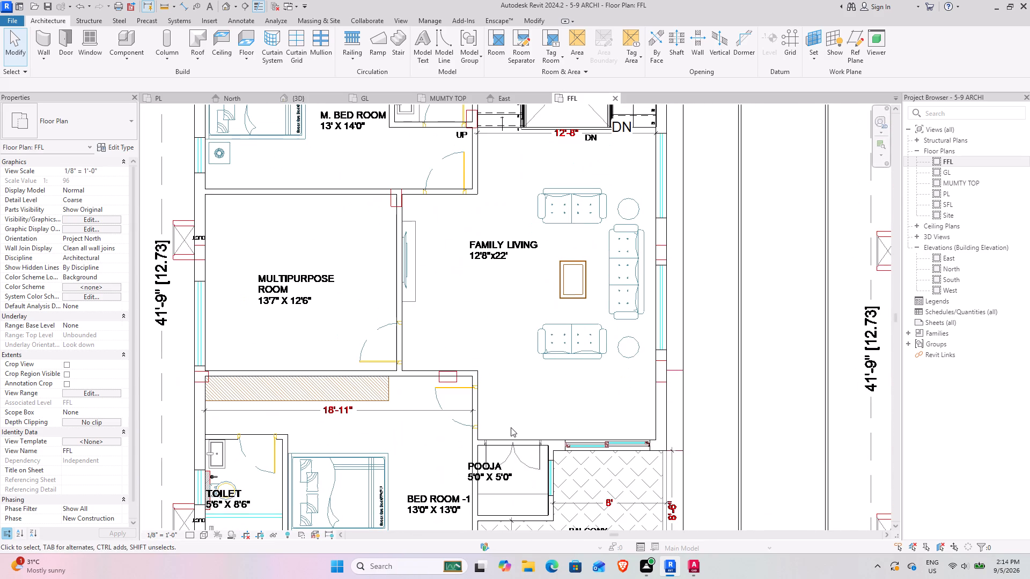
{"action": "middle_click_drag", "start_coordinate": [471, 422], "coordinate": [402, 377]}
{"action": "middle_click_drag", "start_coordinate": [487, 428], "coordinate": [382, 295]}
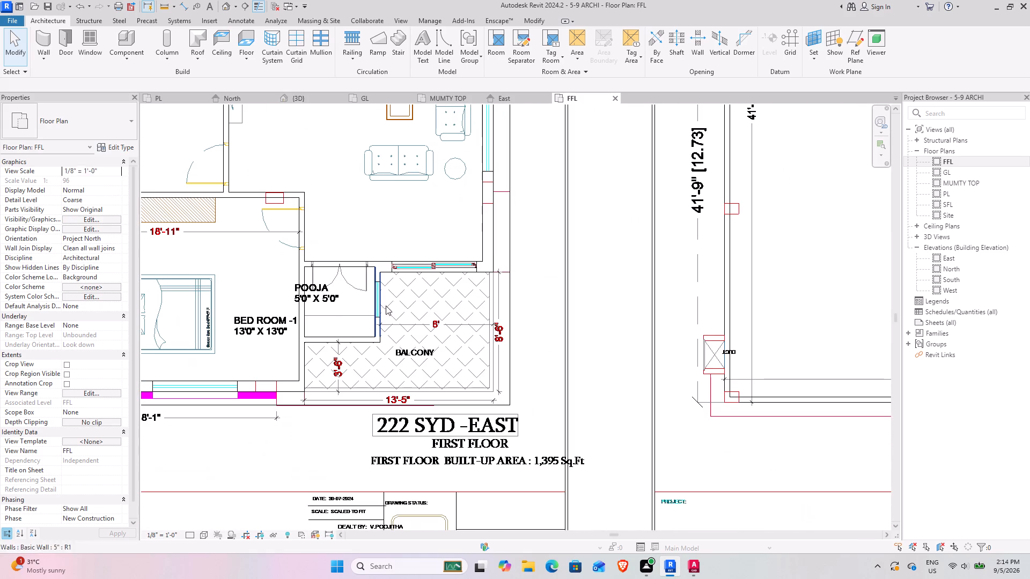
{"action": "scroll", "coordinate": [288, 384], "scroll_direction": "up", "scroll_amount": 7}
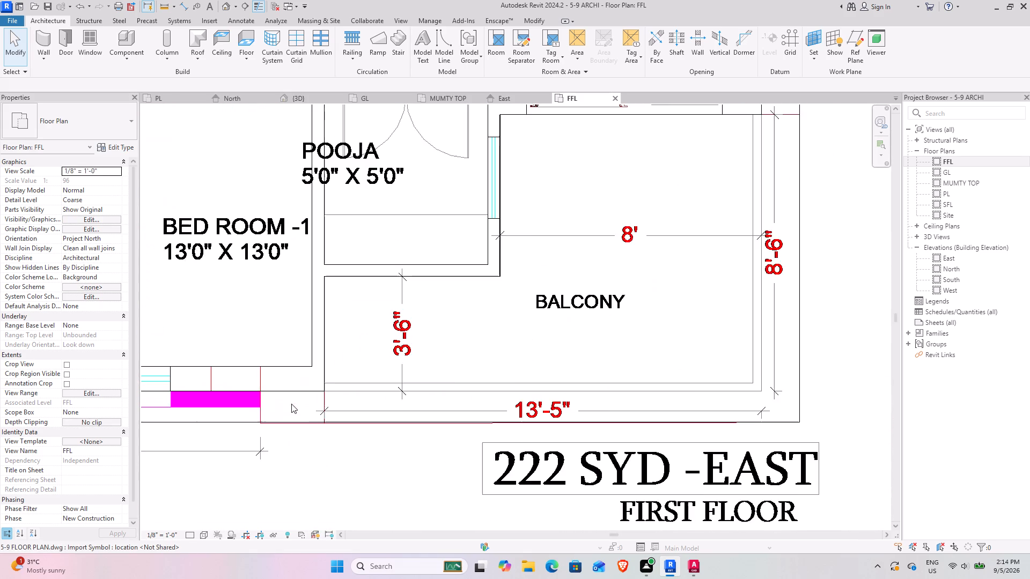
{"action": "middle_click_drag", "start_coordinate": [293, 404], "coordinate": [510, 403]}
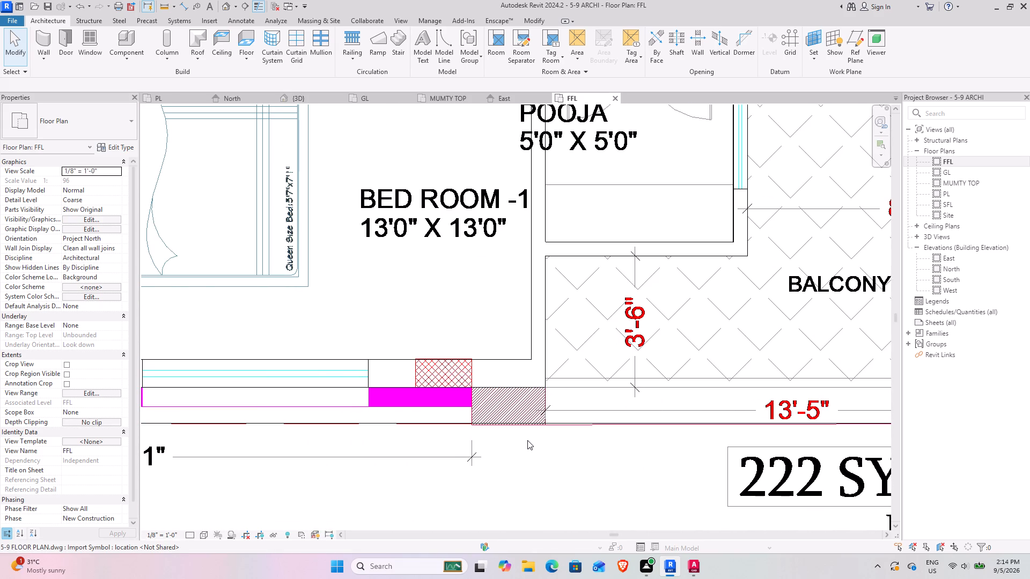
{"action": "scroll", "coordinate": [527, 440], "scroll_direction": "down", "scroll_amount": 3}
{"action": "middle_click_drag", "start_coordinate": [626, 421], "coordinate": [585, 421]}
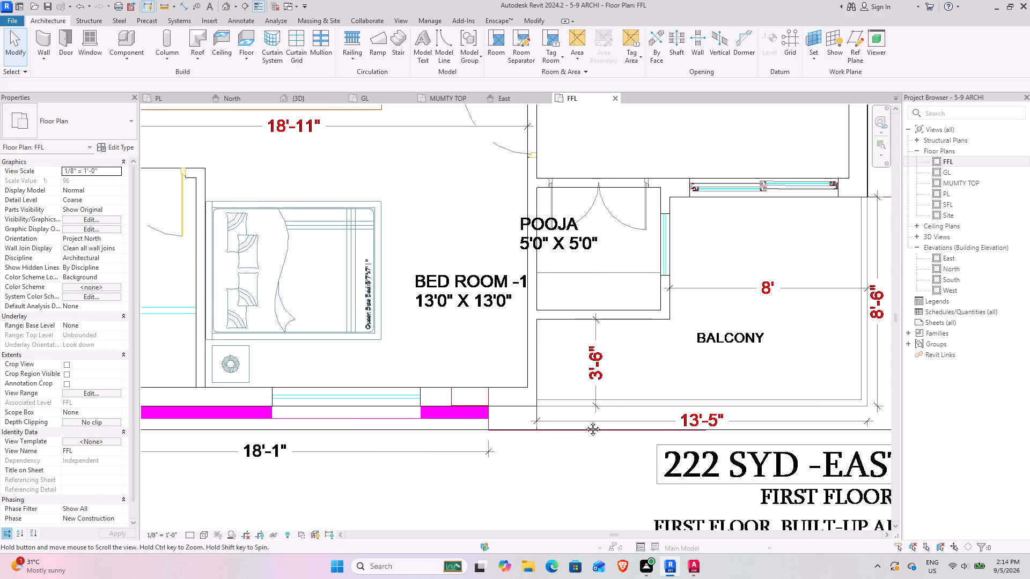
{"action": "middle_click_drag", "start_coordinate": [585, 421], "coordinate": [570, 421]}
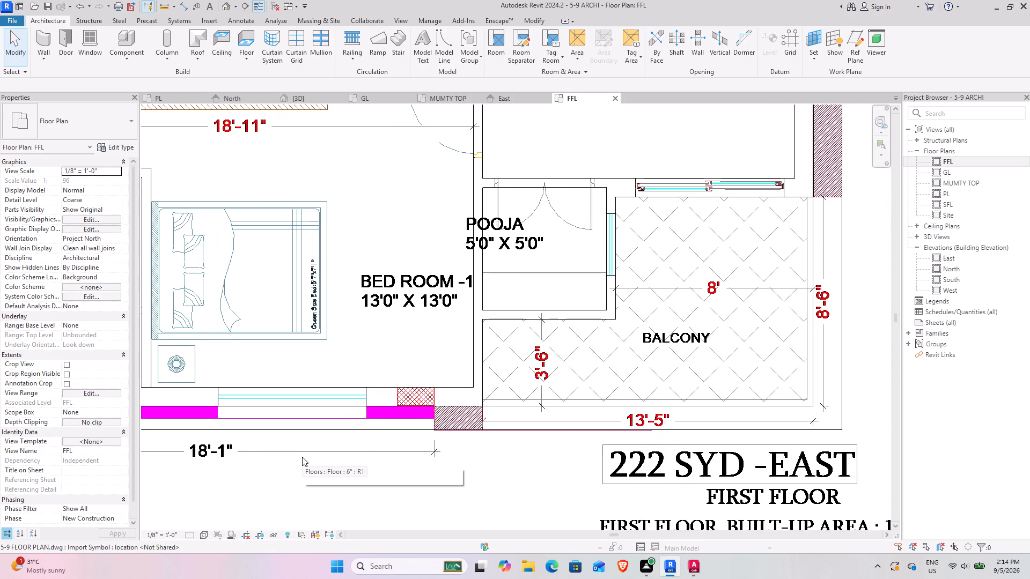
{"action": "scroll", "coordinate": [302, 457], "scroll_direction": "down", "scroll_amount": 1}
{"action": "middle_click_drag", "start_coordinate": [322, 452], "coordinate": [313, 436]}
{"action": "middle_click_drag", "start_coordinate": [390, 422], "coordinate": [394, 487]}
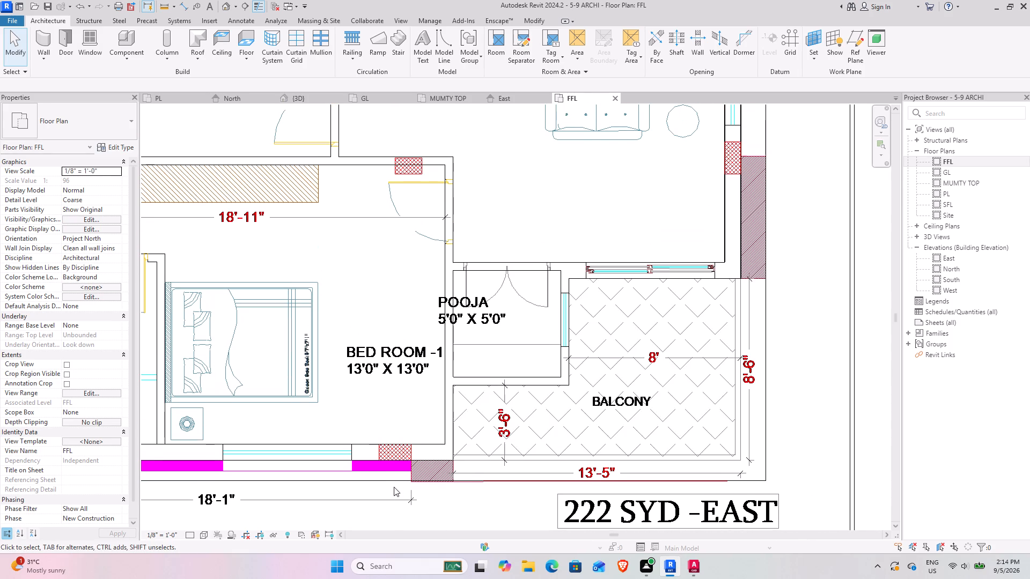
{"action": "middle_click_drag", "start_coordinate": [394, 487], "coordinate": [420, 481]}
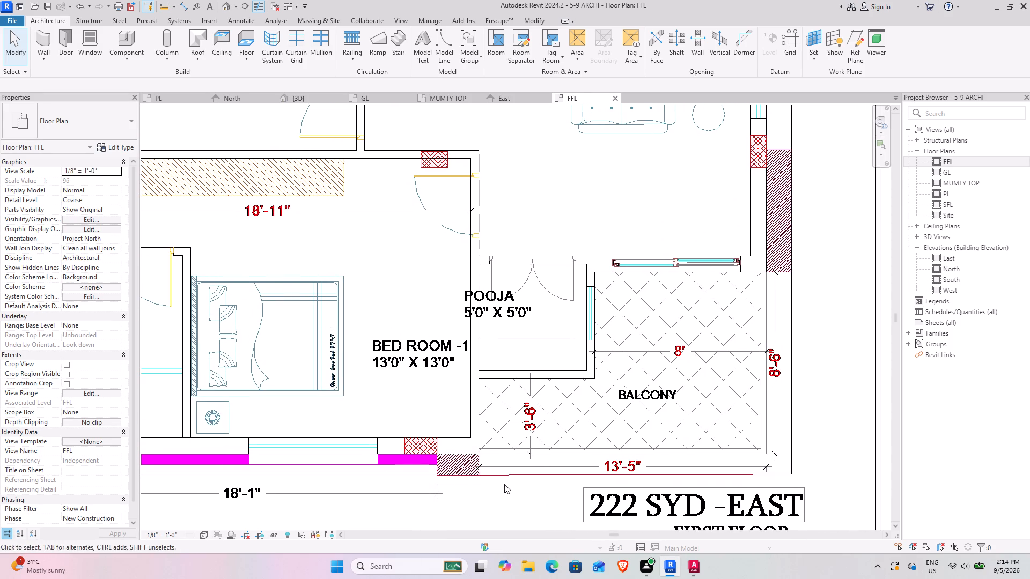
Edit the 6" FFL floor's boundary and align its front edge with the outer face of Bed Room-1's front wall.
{"action": "left_click", "coordinate": [501, 478]}
{"action": "left_click", "coordinate": [465, 53]}
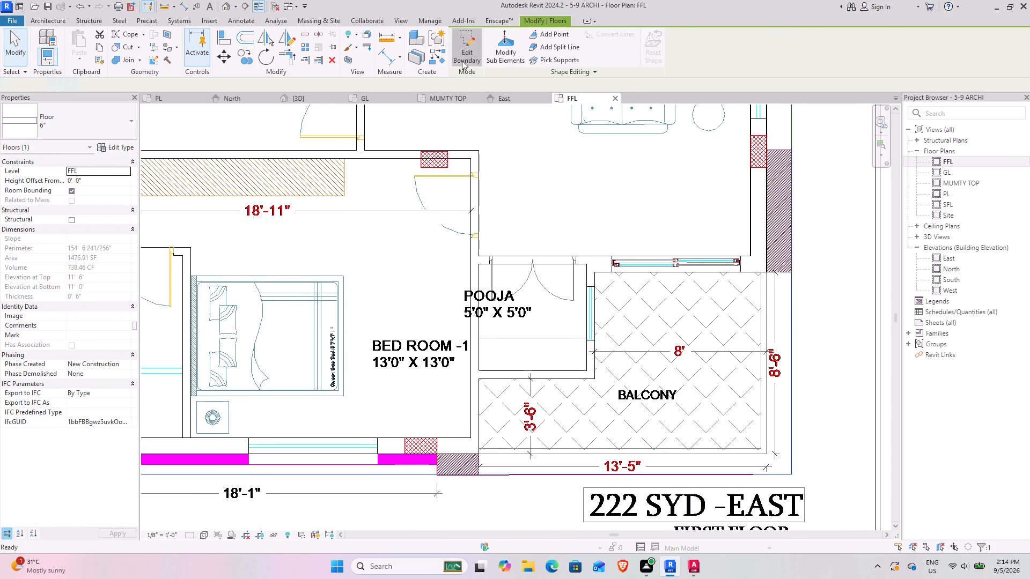
{"action": "left_click", "coordinate": [217, 43]}
{"action": "left_click", "coordinate": [333, 458]}
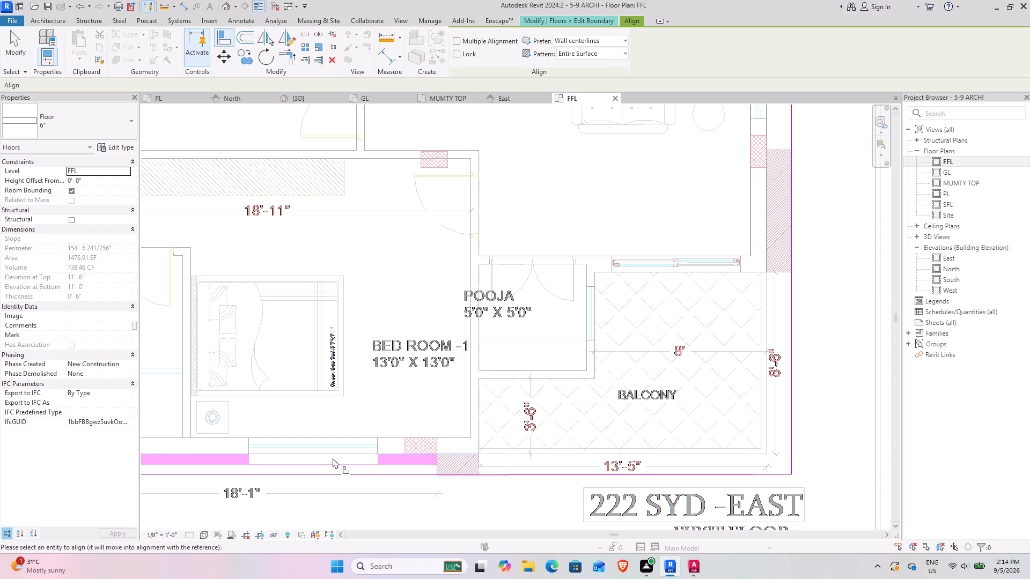
{"action": "left_click", "coordinate": [345, 475]}
Align the floor boundary's edge beside Family Living and the balcony with the 10" wall's outer face, and finish the boundary edit.
{"action": "middle_click_drag", "start_coordinate": [696, 420], "coordinate": [311, 491]}
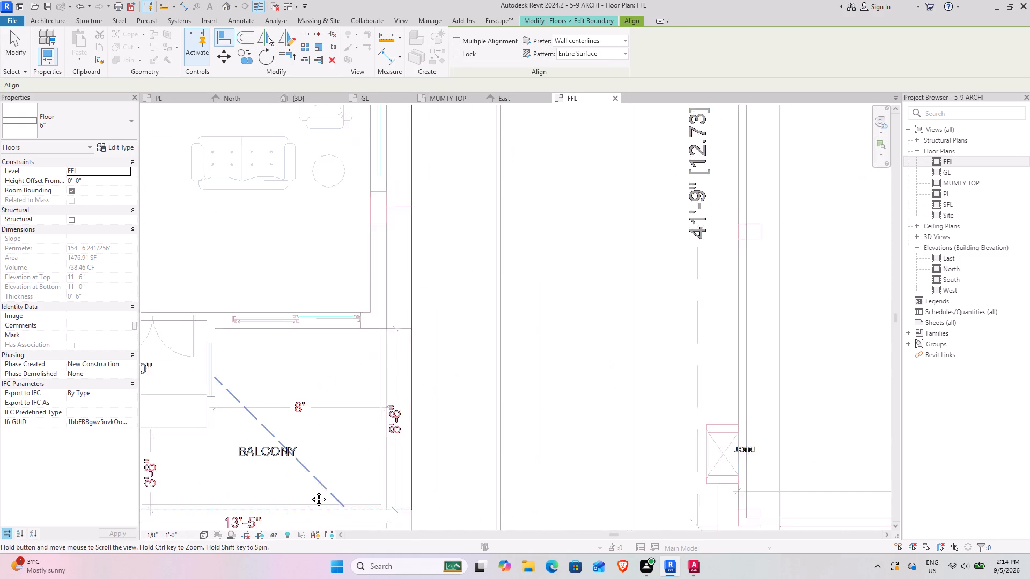
{"action": "middle_click_drag", "start_coordinate": [311, 491], "coordinate": [304, 507]}
{"action": "middle_click_drag", "start_coordinate": [414, 397], "coordinate": [418, 577]}
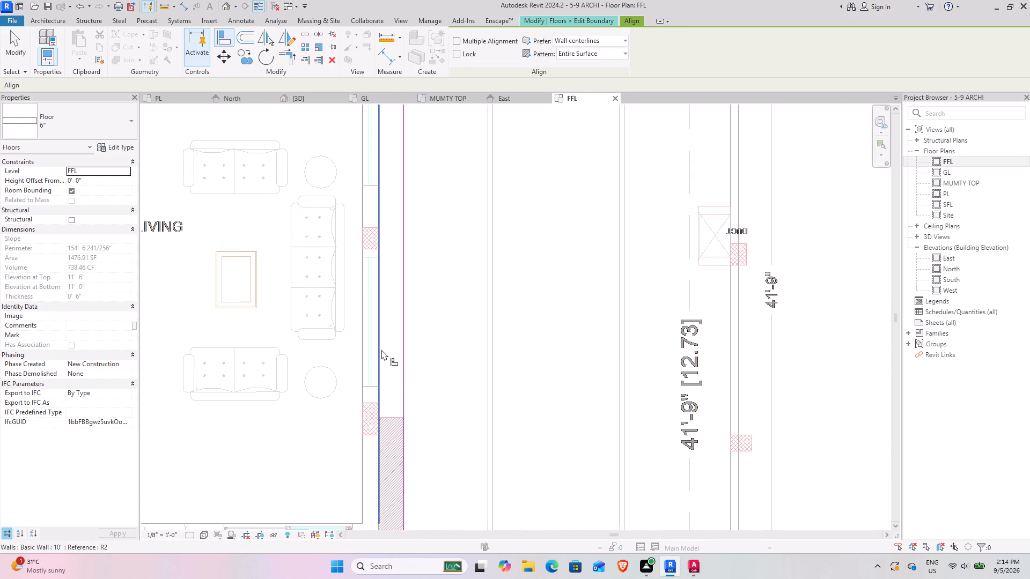
{"action": "left_click", "coordinate": [381, 350]}
{"action": "left_click", "coordinate": [401, 350]}
{"action": "scroll", "coordinate": [399, 346], "scroll_direction": "down", "scroll_amount": 8}
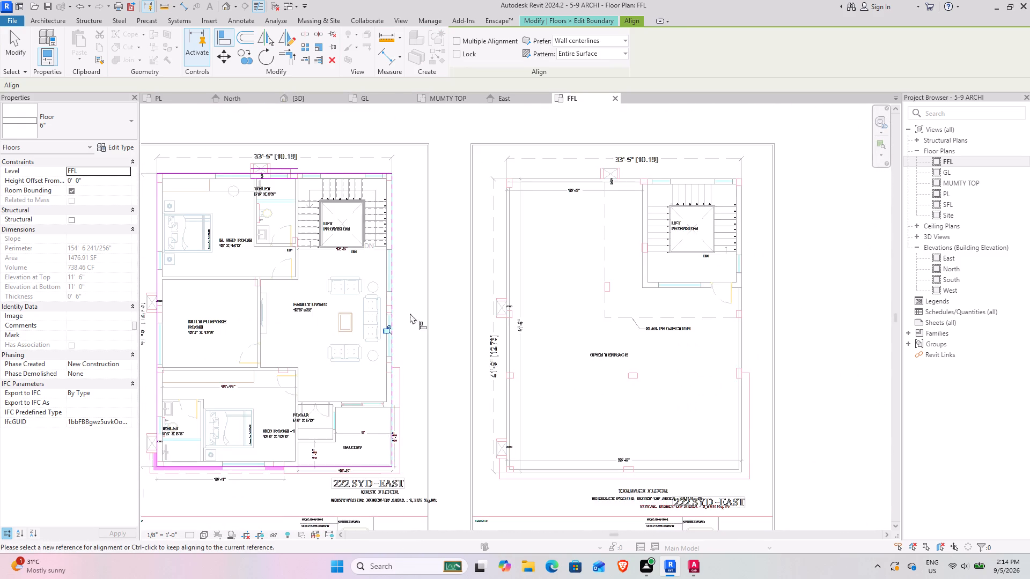
{"action": "middle_click_drag", "start_coordinate": [416, 301], "coordinate": [417, 390]}
{"action": "scroll", "coordinate": [370, 263], "scroll_direction": "up", "scroll_amount": 6}
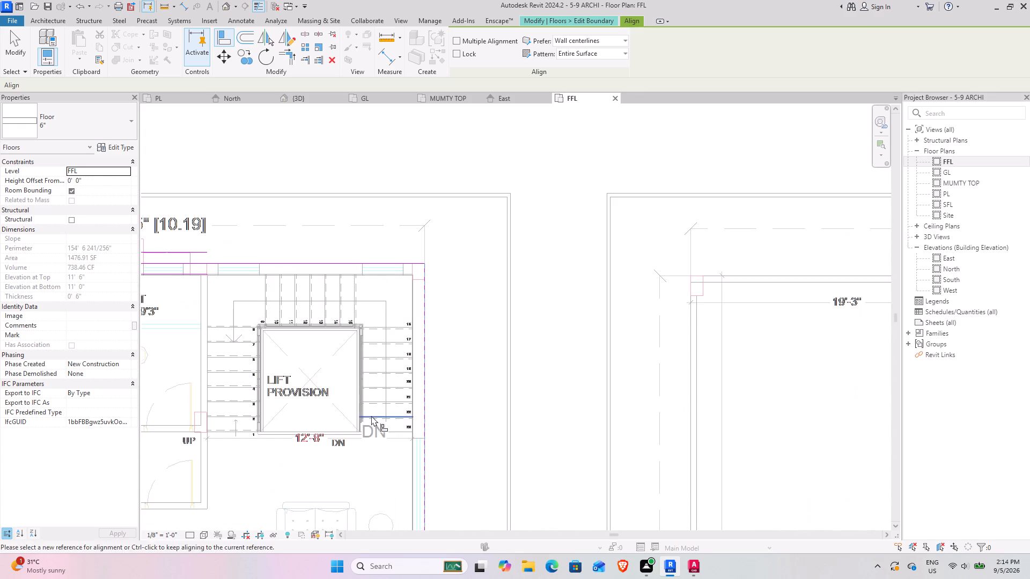
{"action": "middle_click_drag", "start_coordinate": [370, 415], "coordinate": [569, 248]}
{"action": "scroll", "coordinate": [471, 359], "scroll_direction": "down", "scroll_amount": 4}
{"action": "middle_click_drag", "start_coordinate": [456, 387], "coordinate": [410, 261]}
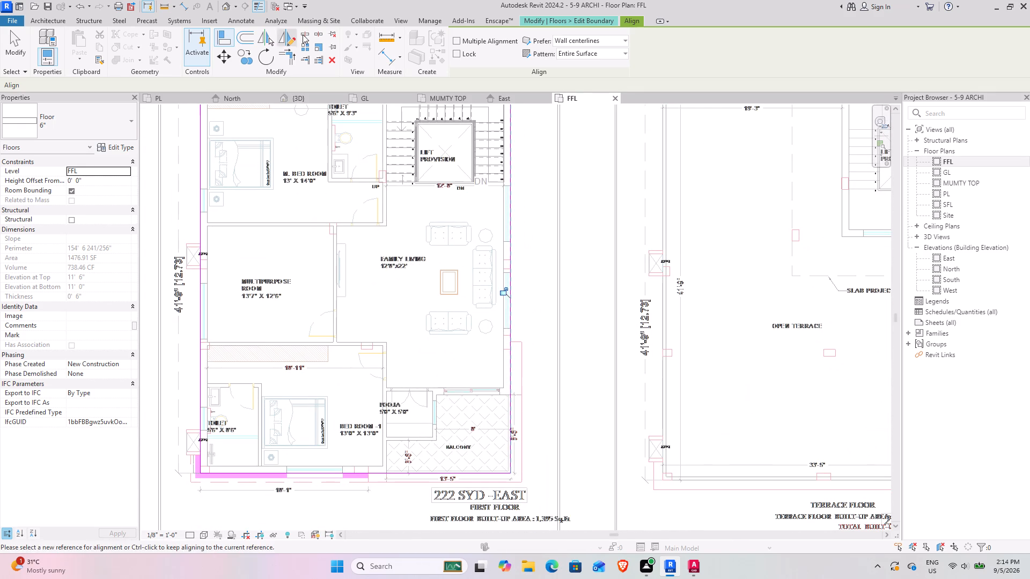
{"action": "left_click", "coordinate": [25, 50]}
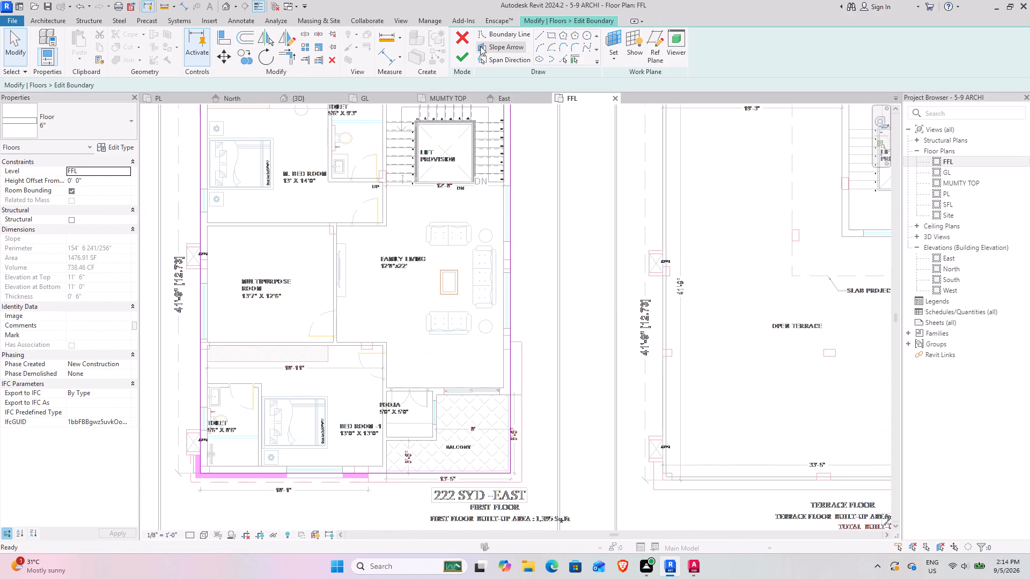
{"action": "left_click", "coordinate": [470, 53]}
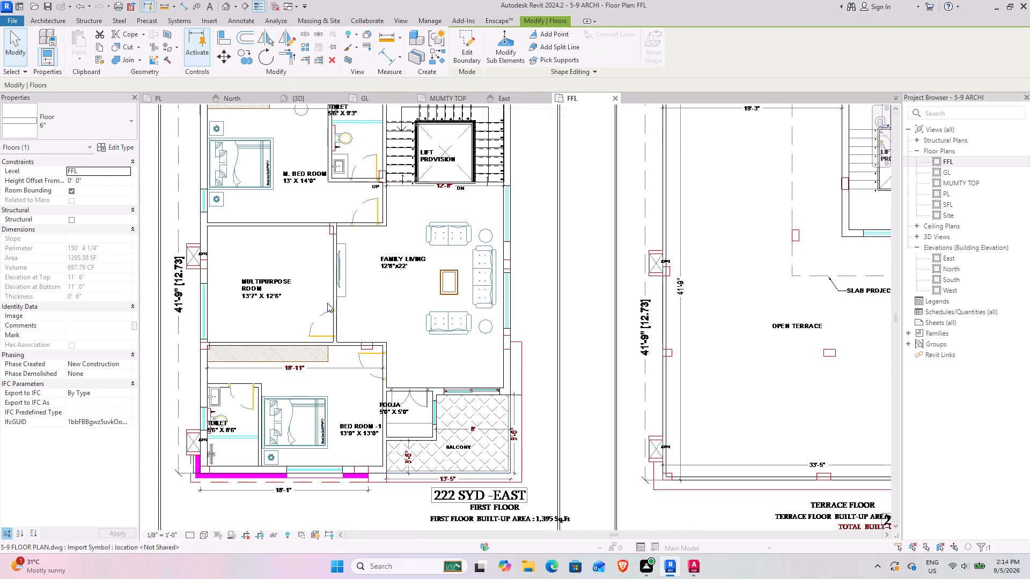
Examine the balcony slab and first-floor walls in 3D, checking the slab's edges against the 10" outer walls.
{"action": "left_click", "coordinate": [294, 97]}
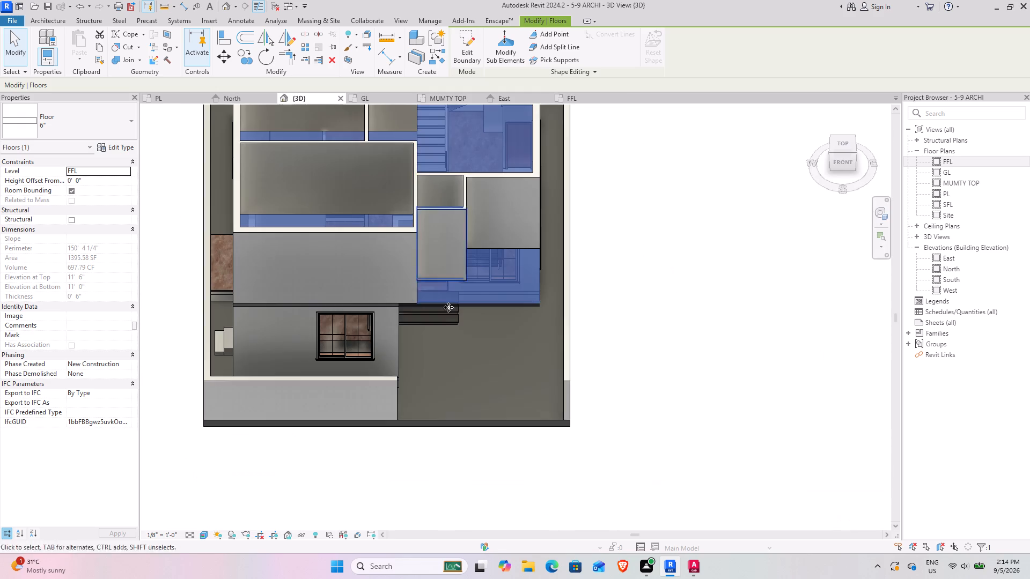
{"action": "left_click", "coordinate": [666, 396]}
{"action": "middle_click_drag", "start_coordinate": [653, 389], "coordinate": [528, 350], "text": "shift"}
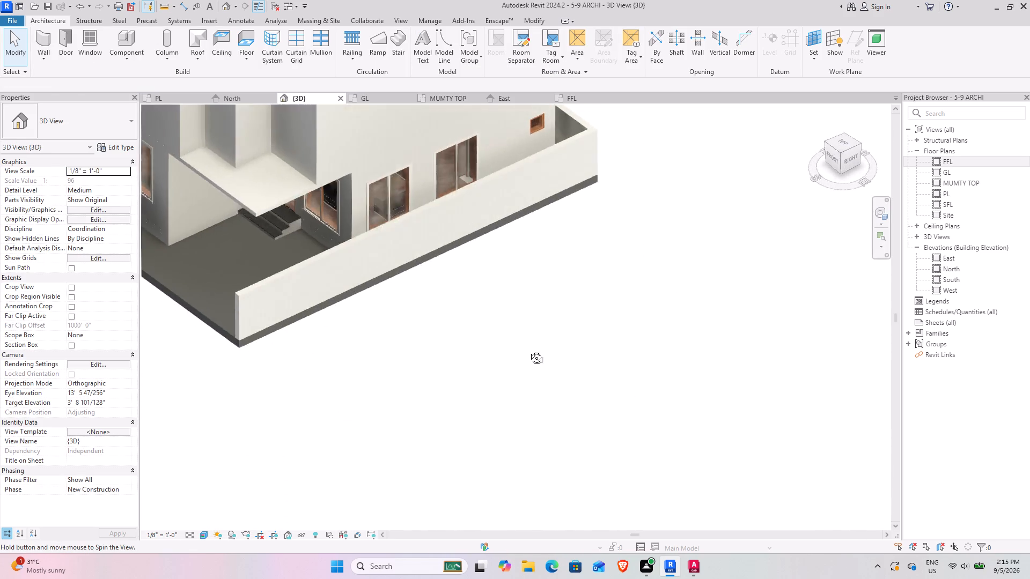
{"action": "middle_click_drag", "start_coordinate": [528, 350], "coordinate": [530, 362], "text": "shift"}
{"action": "middle_click_drag", "start_coordinate": [404, 360], "coordinate": [638, 577]}
{"action": "middle_click_drag", "start_coordinate": [518, 464], "coordinate": [527, 353]}
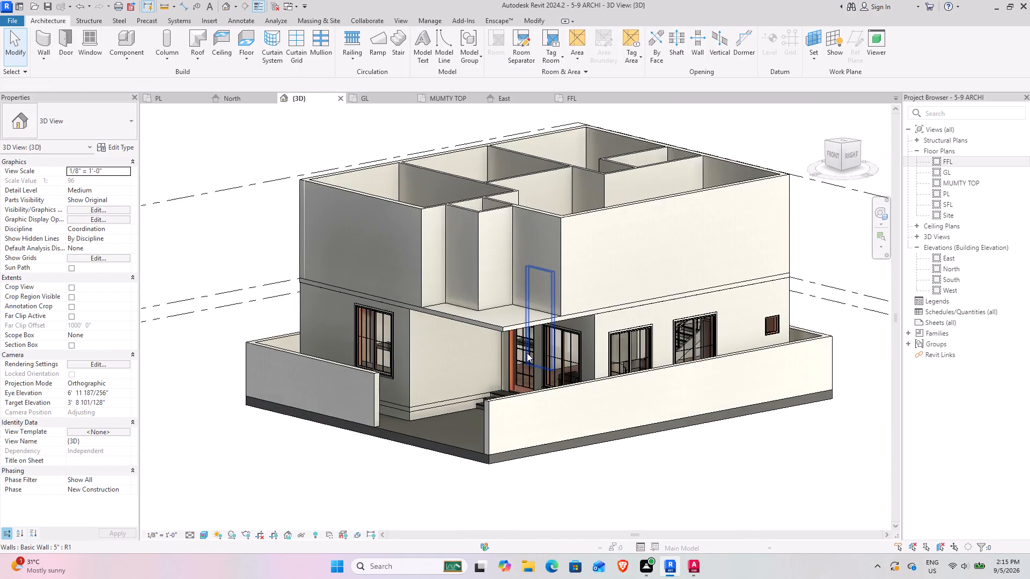
{"action": "middle_click_drag", "start_coordinate": [527, 353], "coordinate": [554, 478], "text": "shift"}
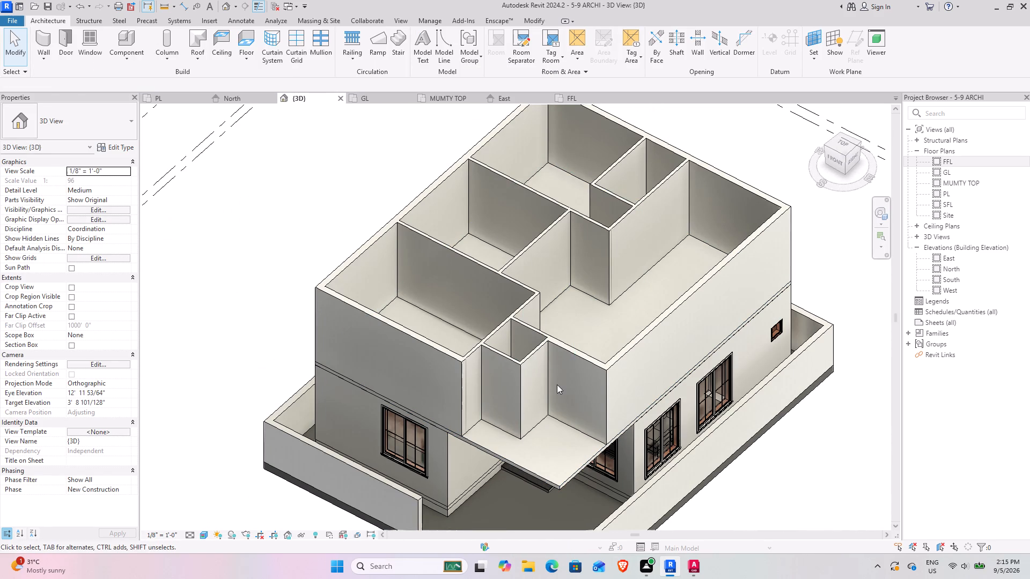
{"action": "scroll", "coordinate": [478, 452], "scroll_direction": "down", "scroll_amount": 4}
{"action": "middle_click_drag", "start_coordinate": [471, 474], "coordinate": [441, 262], "text": "shift"}
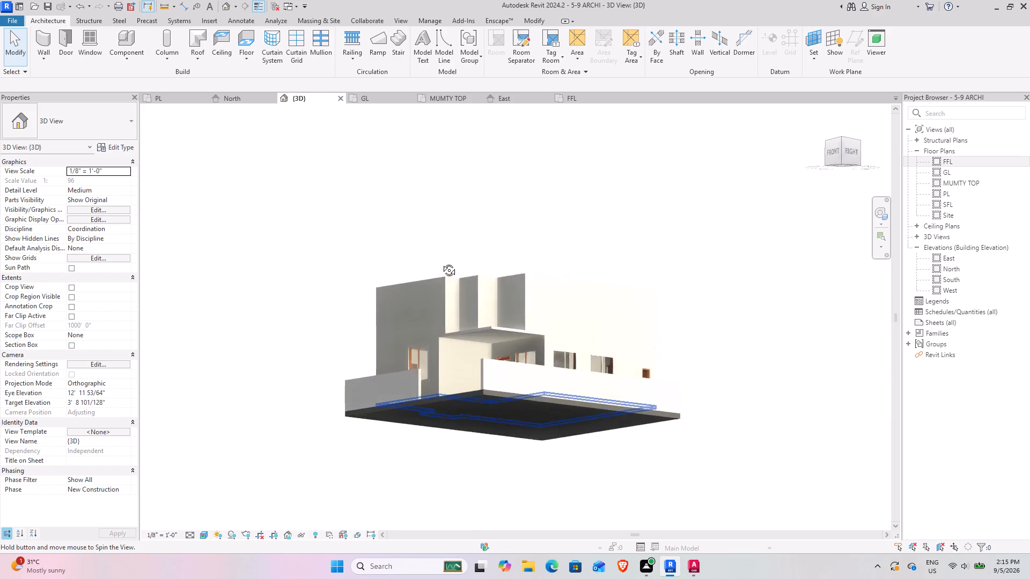
{"action": "middle_click_drag", "start_coordinate": [441, 262], "coordinate": [498, 337], "text": "shift"}
{"action": "middle_click_drag", "start_coordinate": [442, 399], "coordinate": [476, 414]}
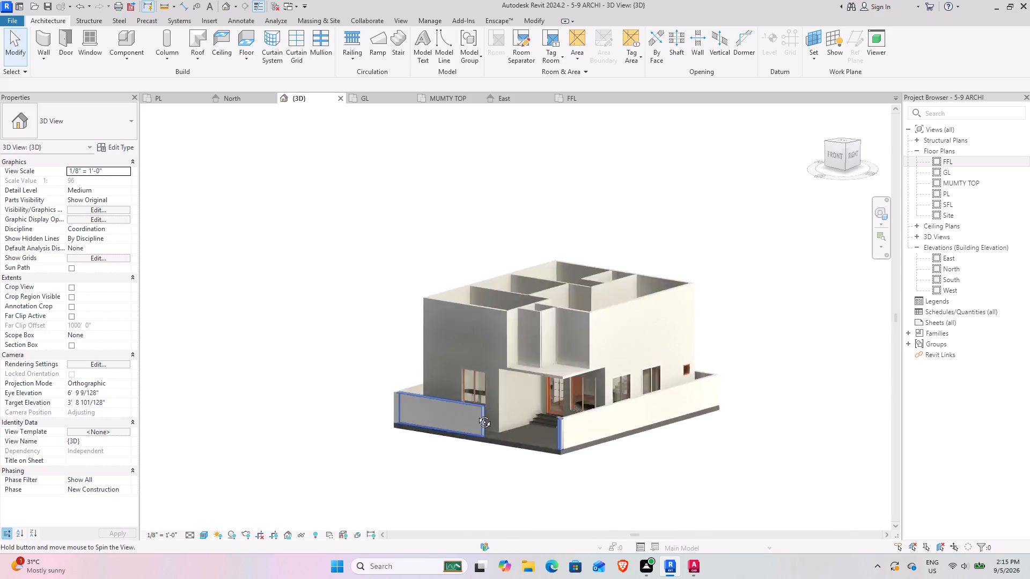
{"action": "middle_click_drag", "start_coordinate": [476, 414], "coordinate": [582, 481]}
{"action": "middle_click_drag", "start_coordinate": [751, 422], "coordinate": [588, 435]}
{"action": "middle_click_drag", "start_coordinate": [579, 435], "coordinate": [518, 469]}
{"action": "scroll", "coordinate": [499, 424], "scroll_direction": "up", "scroll_amount": 4}
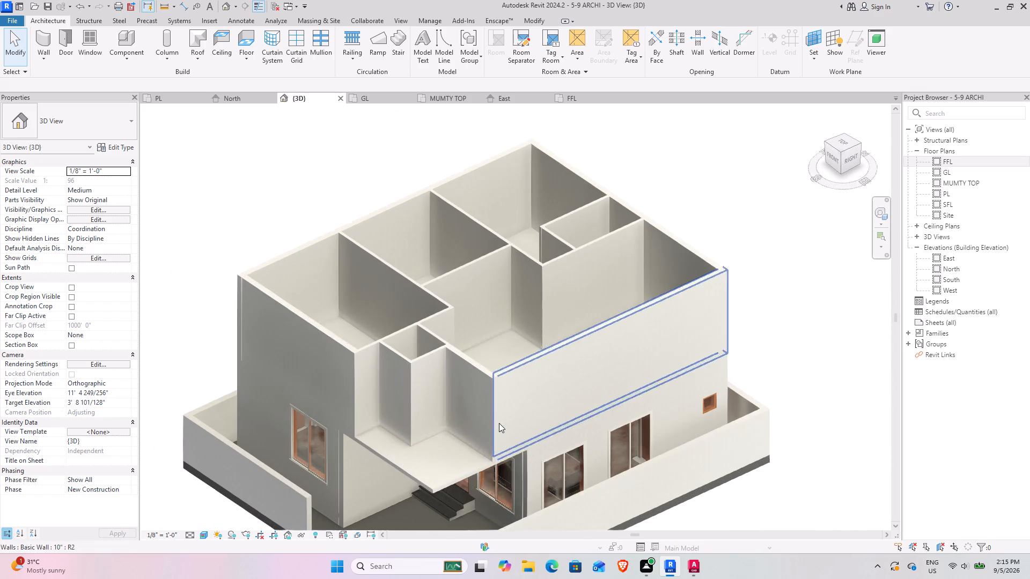
{"action": "middle_click_drag", "start_coordinate": [473, 479], "coordinate": [468, 381], "text": "shift"}
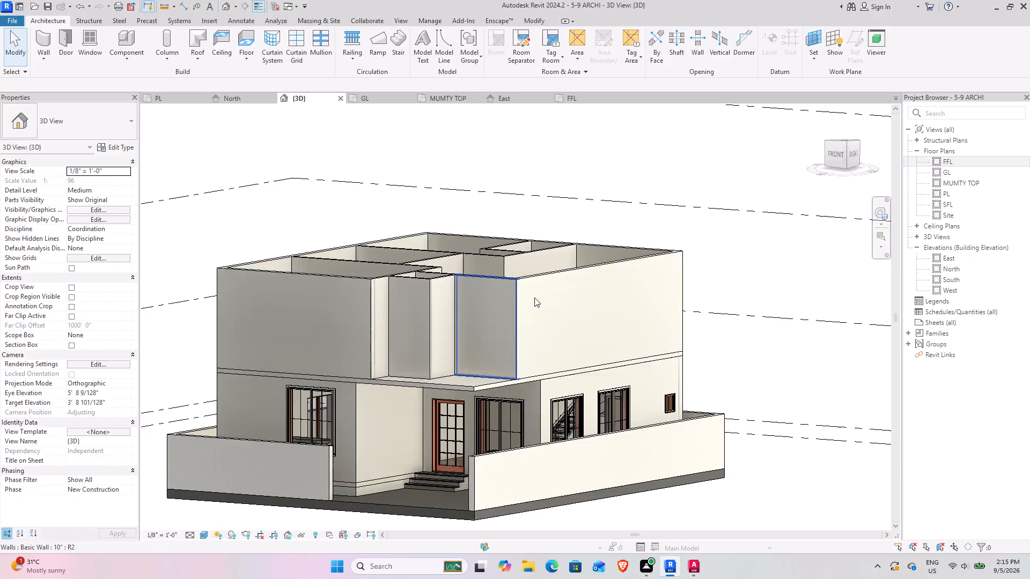
{"action": "middle_click_drag", "start_coordinate": [506, 299], "coordinate": [433, 441], "text": "shift"}
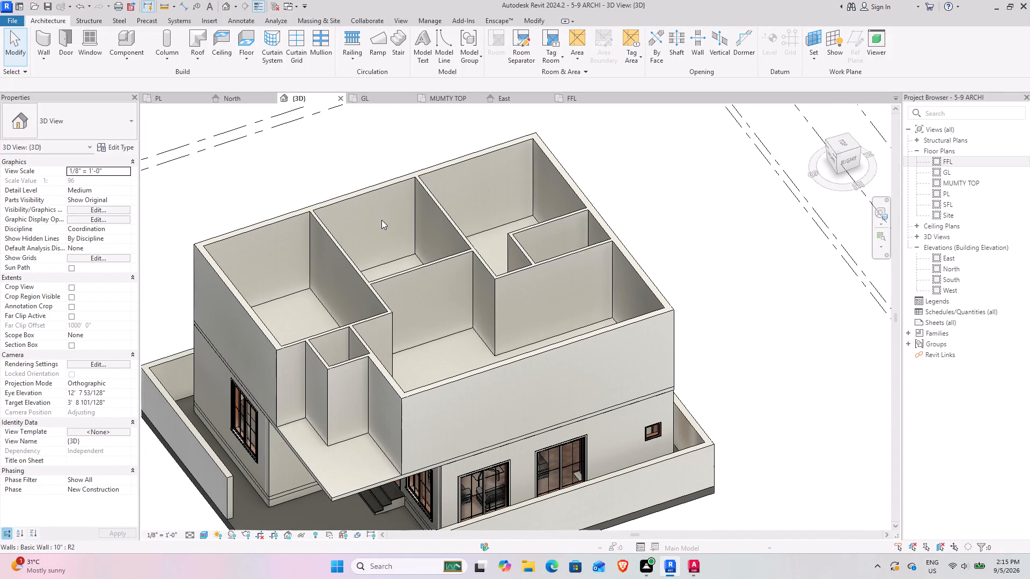
Review the imported drawing on the FFL, PL and GL floor plans, comparing the ground-floor, first-floor and terrace layouts.
{"action": "left_click", "coordinate": [592, 99]}
{"action": "scroll", "coordinate": [369, 295], "scroll_direction": "down", "scroll_amount": 3}
{"action": "middle_click_drag", "start_coordinate": [357, 305], "coordinate": [430, 308]}
{"action": "scroll", "coordinate": [480, 284], "scroll_direction": "up", "scroll_amount": 3}
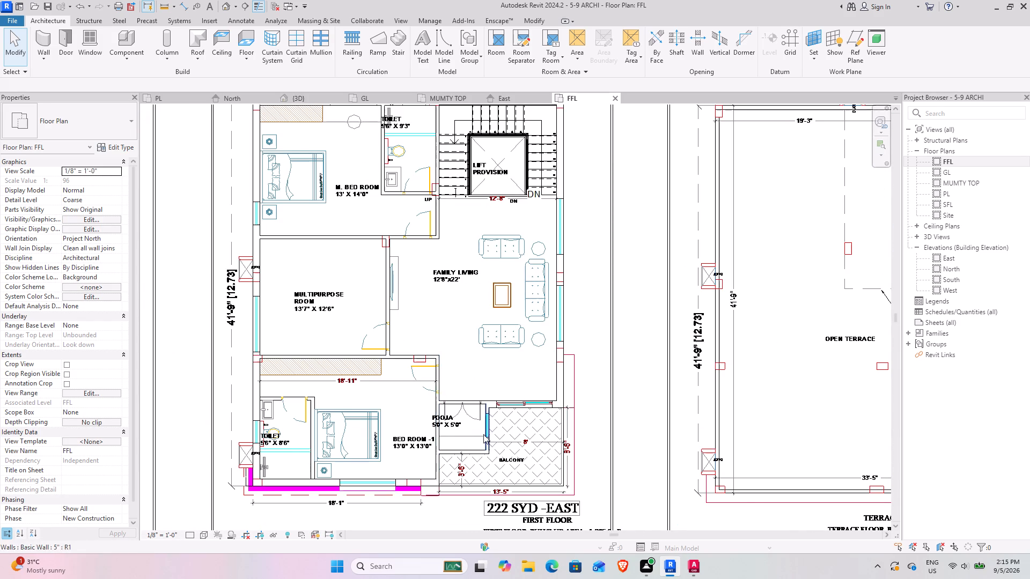
{"action": "scroll", "coordinate": [440, 441], "scroll_direction": "up", "scroll_amount": 3}
{"action": "middle_click_drag", "start_coordinate": [320, 470], "coordinate": [337, 441]}
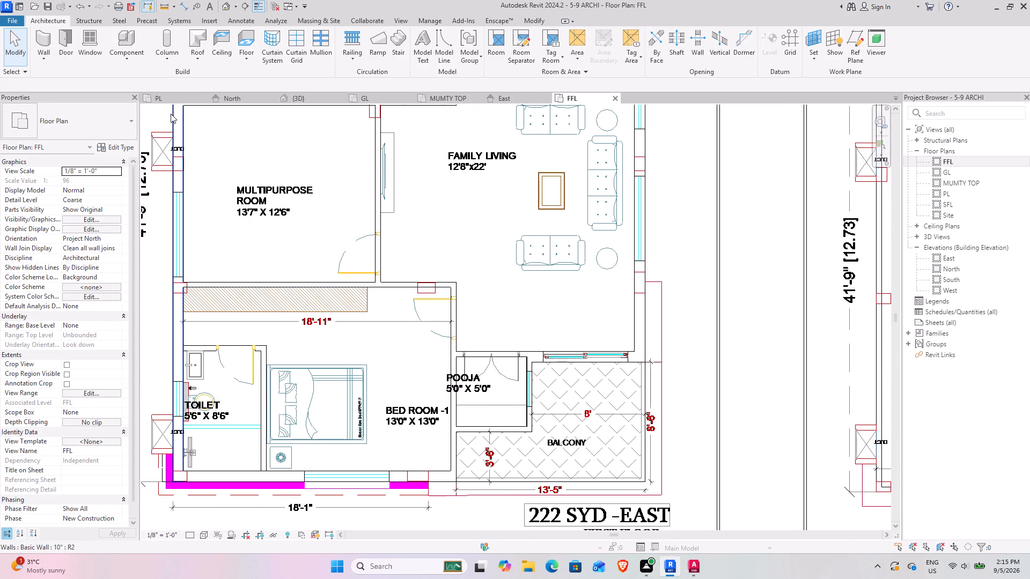
{"action": "left_click", "coordinate": [166, 97]}
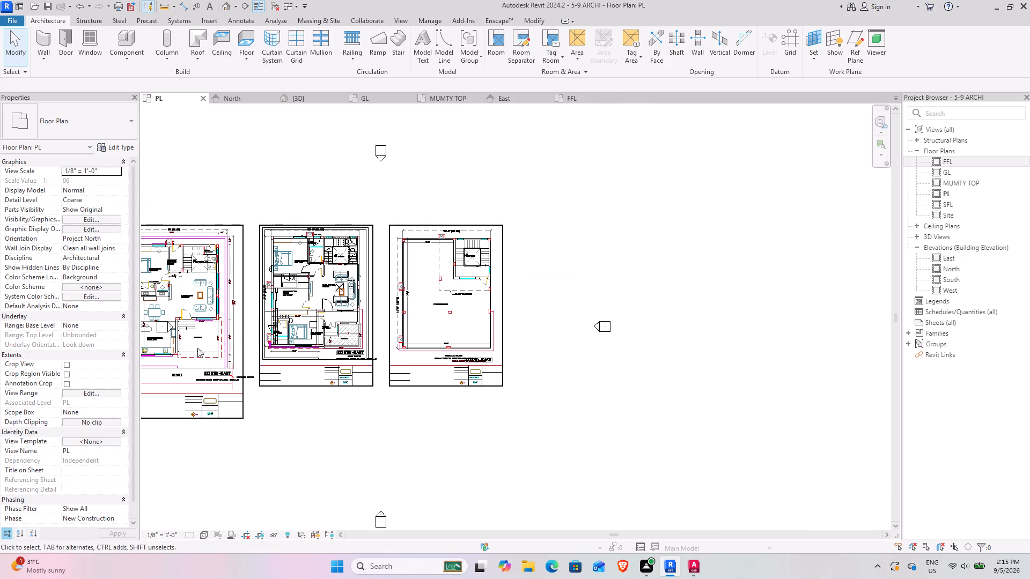
{"action": "middle_click_drag", "start_coordinate": [183, 308], "coordinate": [310, 287]}
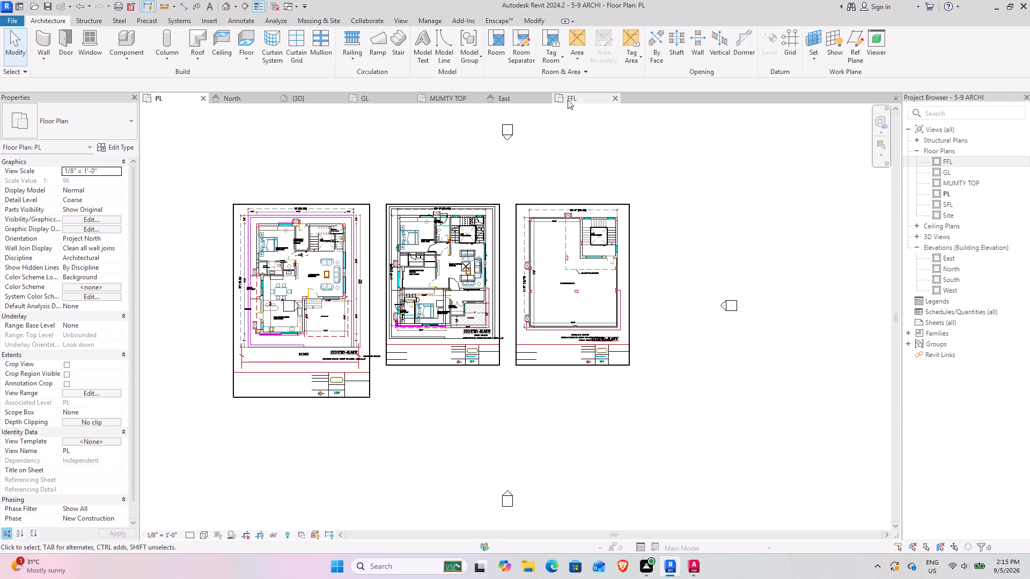
{"action": "left_click", "coordinate": [366, 96]}
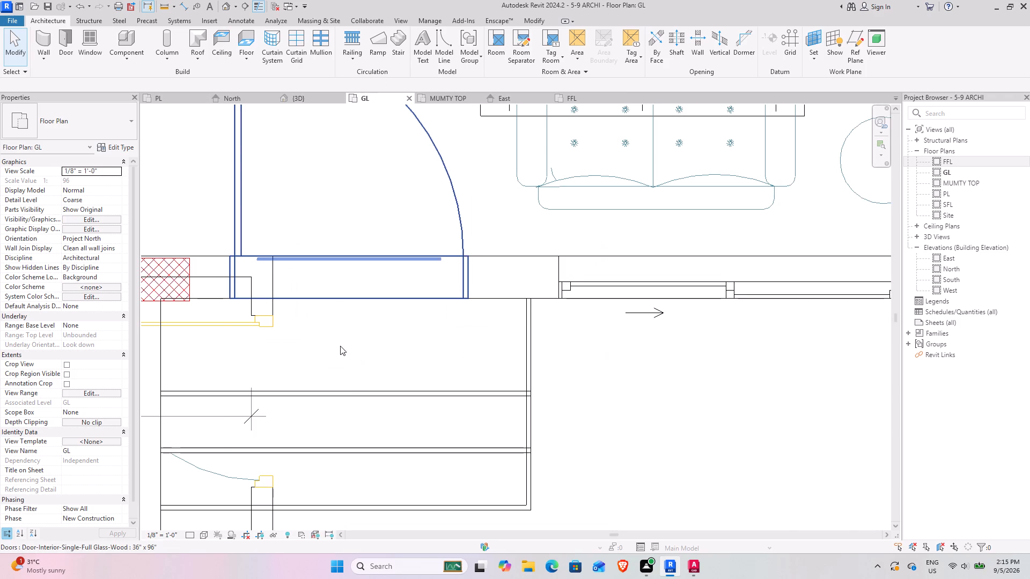
{"action": "scroll", "coordinate": [340, 346], "scroll_direction": "down", "scroll_amount": 20}
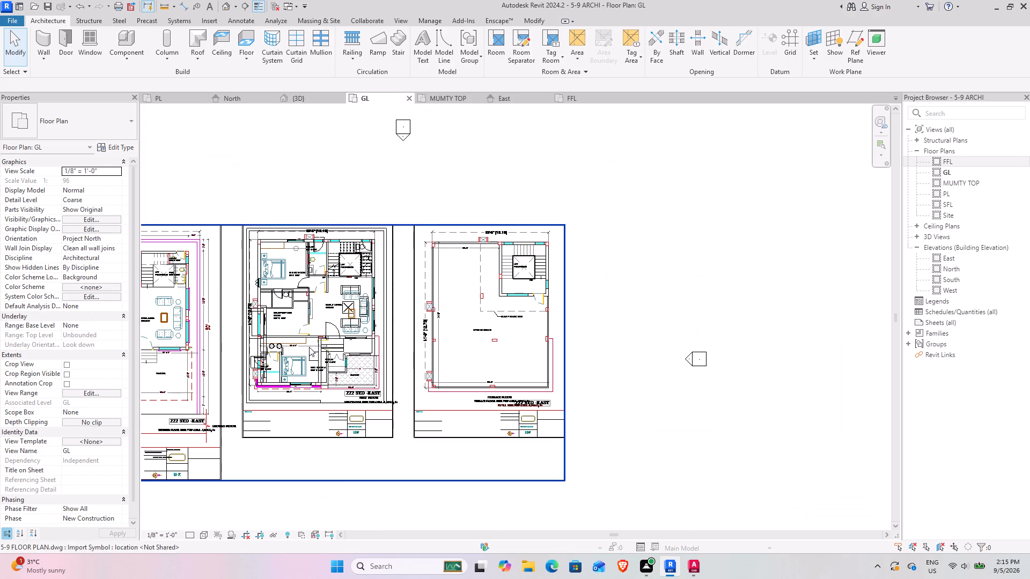
{"action": "middle_click_drag", "start_coordinate": [268, 325], "coordinate": [298, 321]}
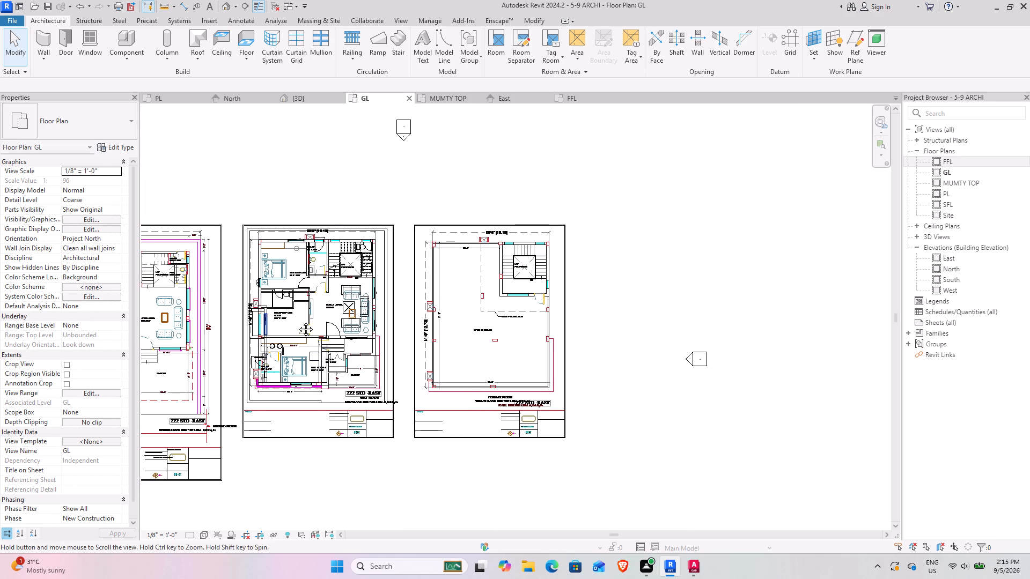
{"action": "middle_click_drag", "start_coordinate": [298, 321], "coordinate": [373, 296]}
{"action": "middle_click_drag", "start_coordinate": [332, 325], "coordinate": [364, 323]}
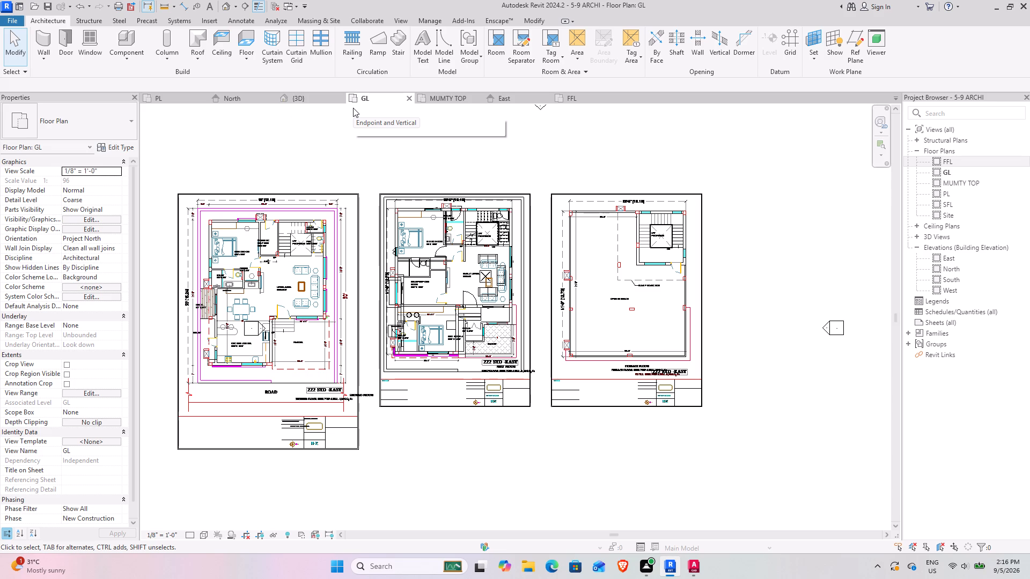
Inspect the properties of the imported 5-9 FLOOR PLAN drawing on the GL plan and clear the selection.
{"action": "left_click", "coordinate": [292, 199]}
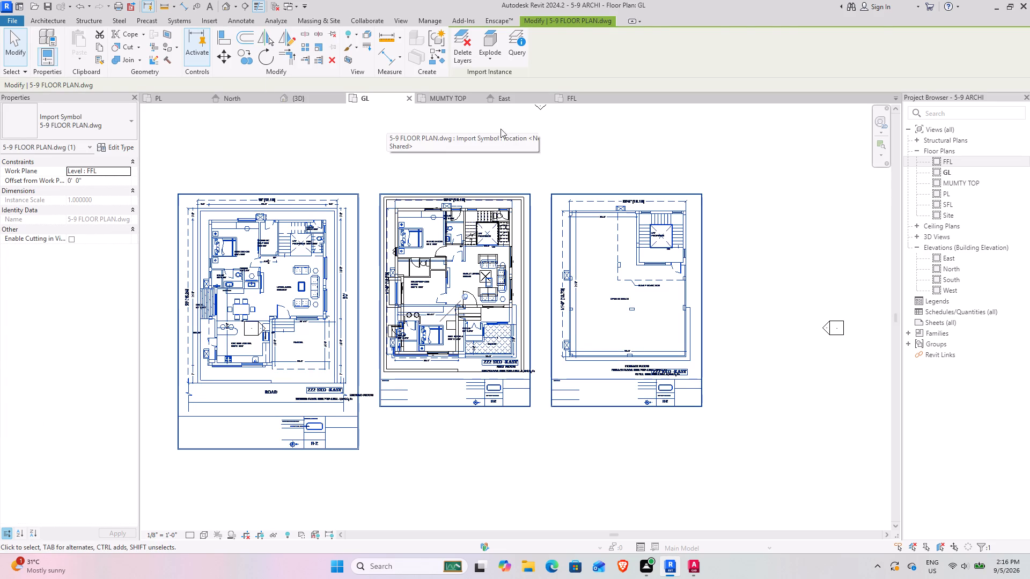
{"action": "left_click_drag", "start_coordinate": [509, 130], "coordinate": [709, 329]}
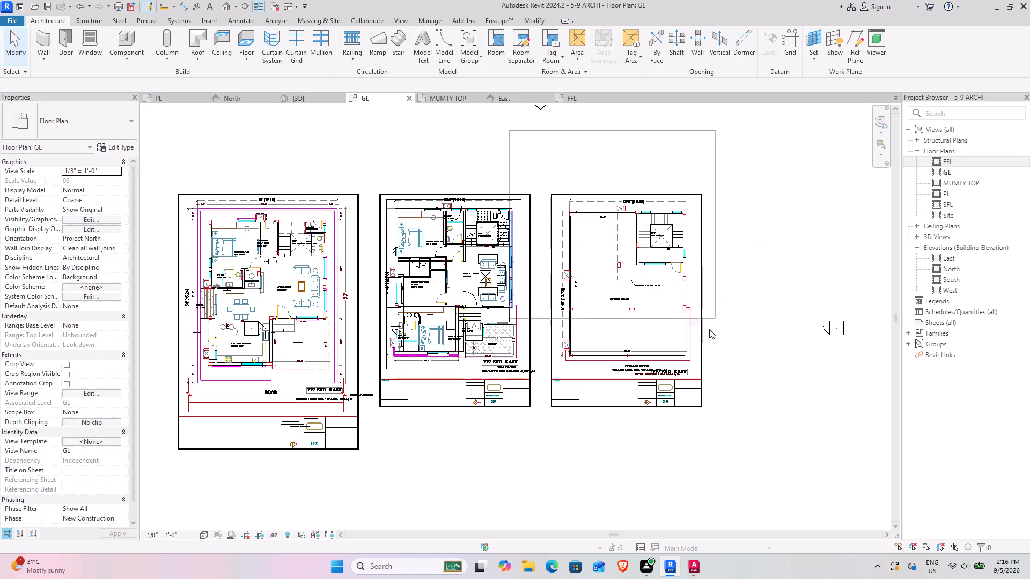
{"action": "left_click_drag", "start_coordinate": [709, 329], "coordinate": [214, 499]}
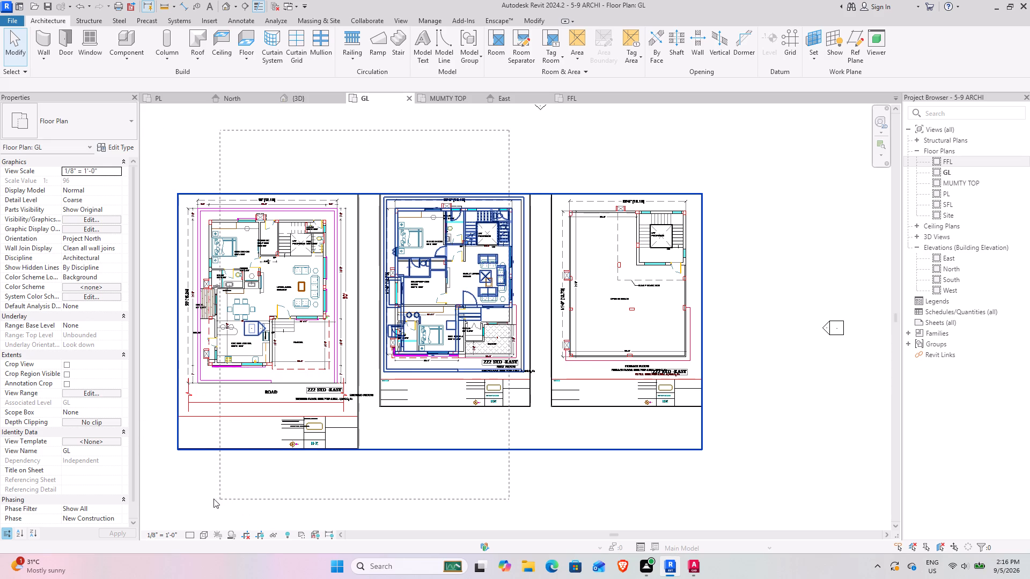
{"action": "left_click_drag", "start_coordinate": [214, 499], "coordinate": [752, 535]}
{"action": "left_click", "coordinate": [747, 450]}
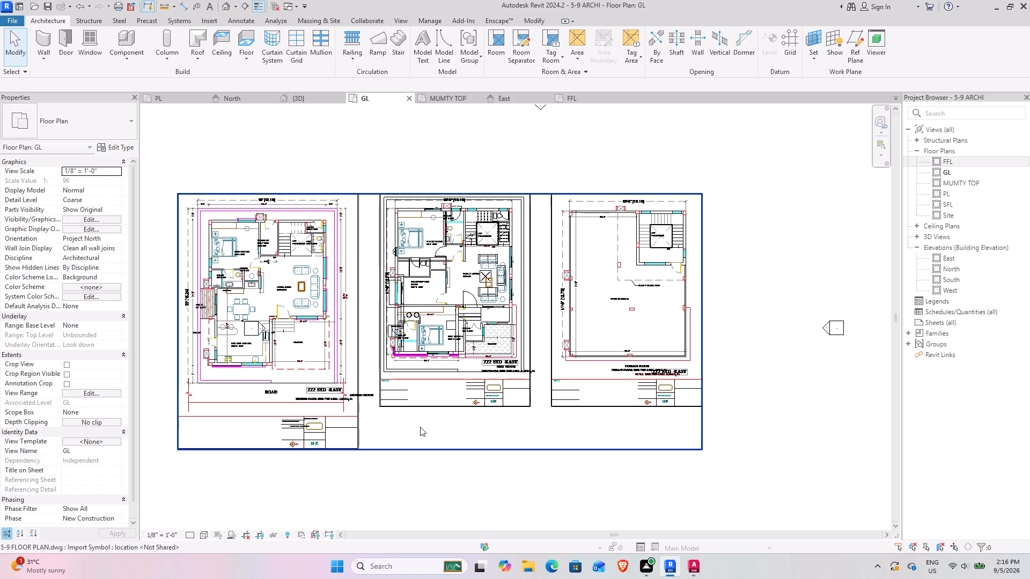
{"action": "left_click", "coordinate": [298, 333]}
{"action": "left_click", "coordinate": [781, 325]}
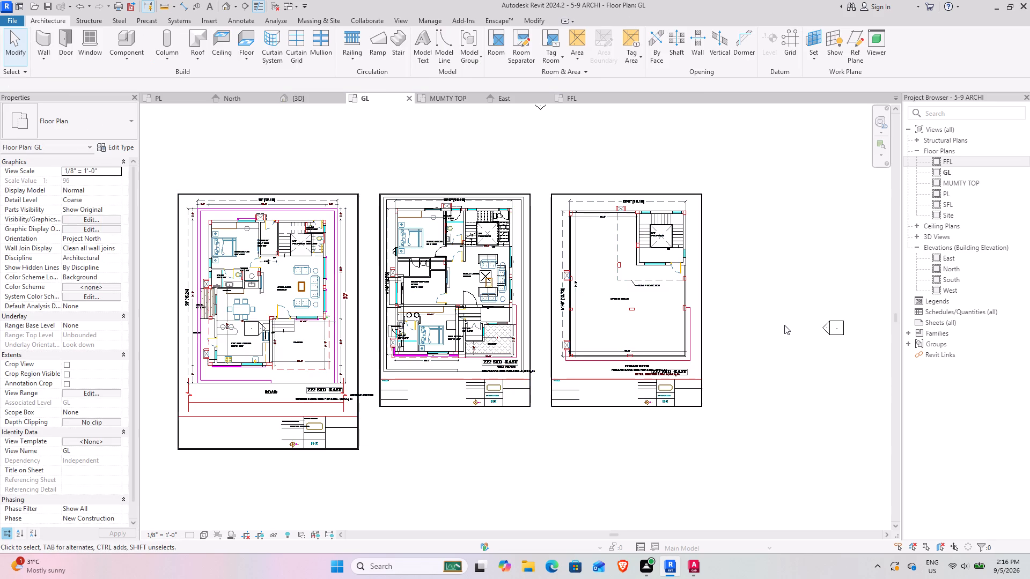
{"action": "left_click_drag", "start_coordinate": [851, 333], "coordinate": [792, 315]}
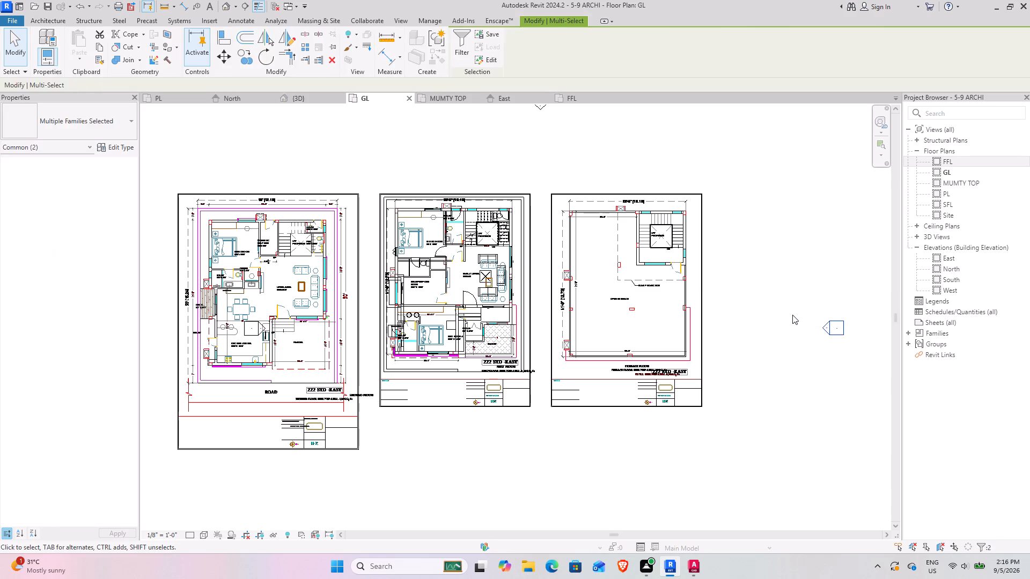
{"action": "left_click", "coordinate": [792, 315]}
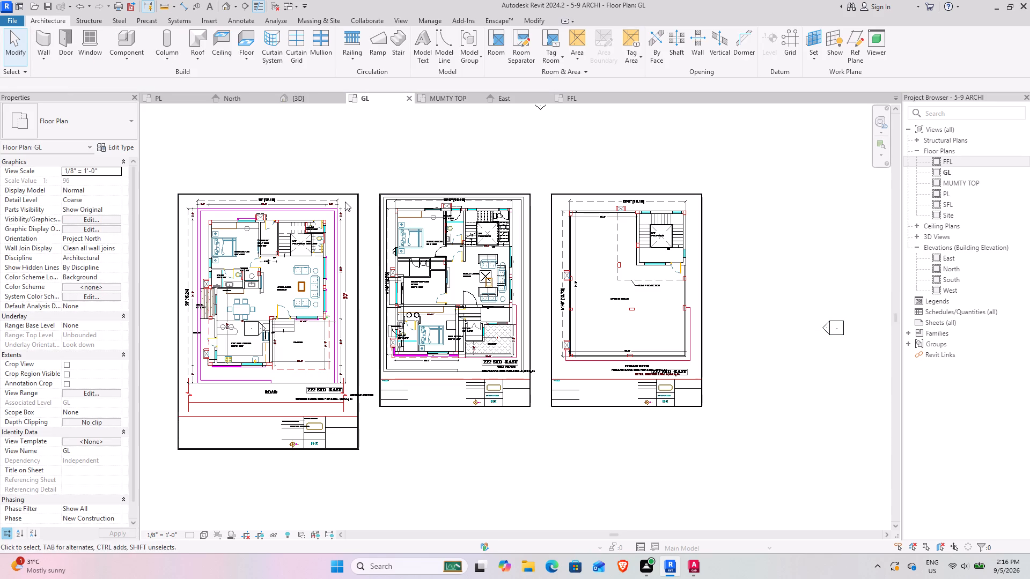
{"action": "left_click", "coordinate": [359, 202]}
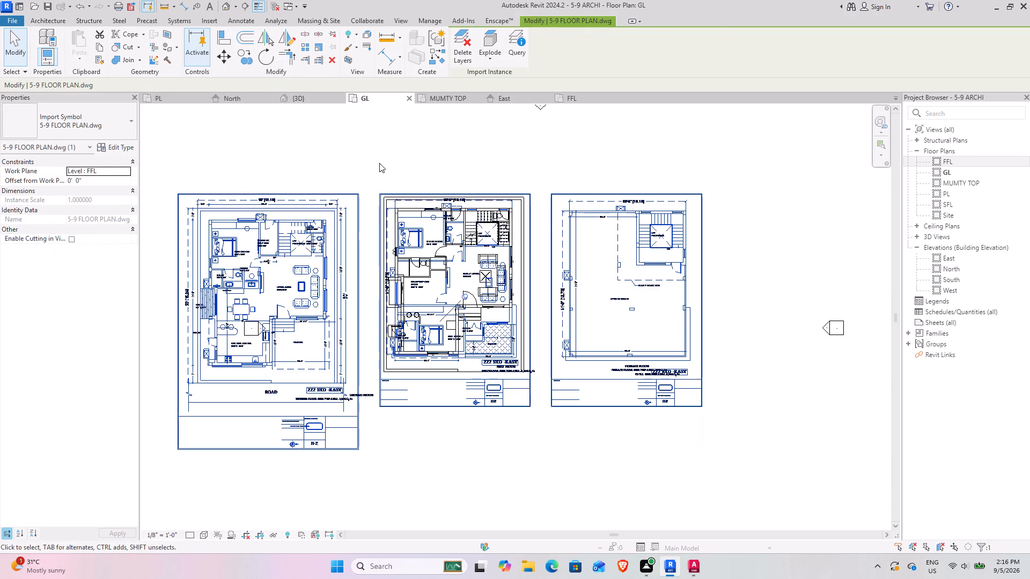
{"action": "left_click", "coordinate": [379, 163]}
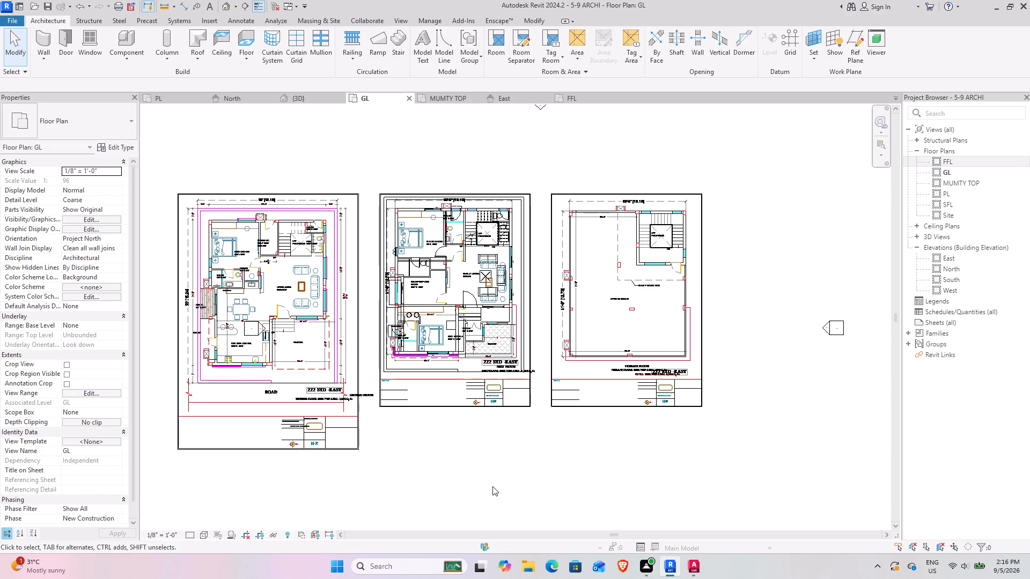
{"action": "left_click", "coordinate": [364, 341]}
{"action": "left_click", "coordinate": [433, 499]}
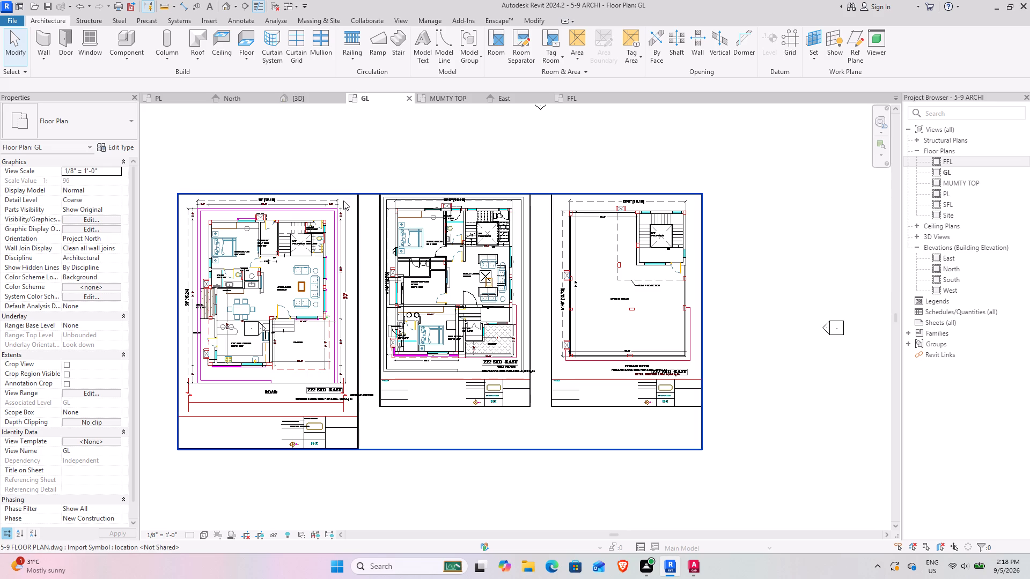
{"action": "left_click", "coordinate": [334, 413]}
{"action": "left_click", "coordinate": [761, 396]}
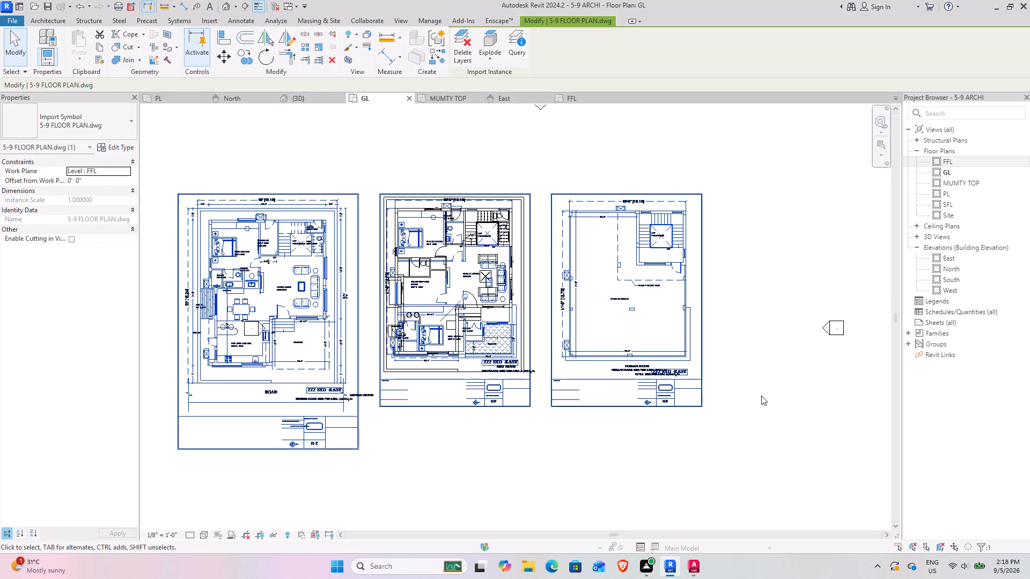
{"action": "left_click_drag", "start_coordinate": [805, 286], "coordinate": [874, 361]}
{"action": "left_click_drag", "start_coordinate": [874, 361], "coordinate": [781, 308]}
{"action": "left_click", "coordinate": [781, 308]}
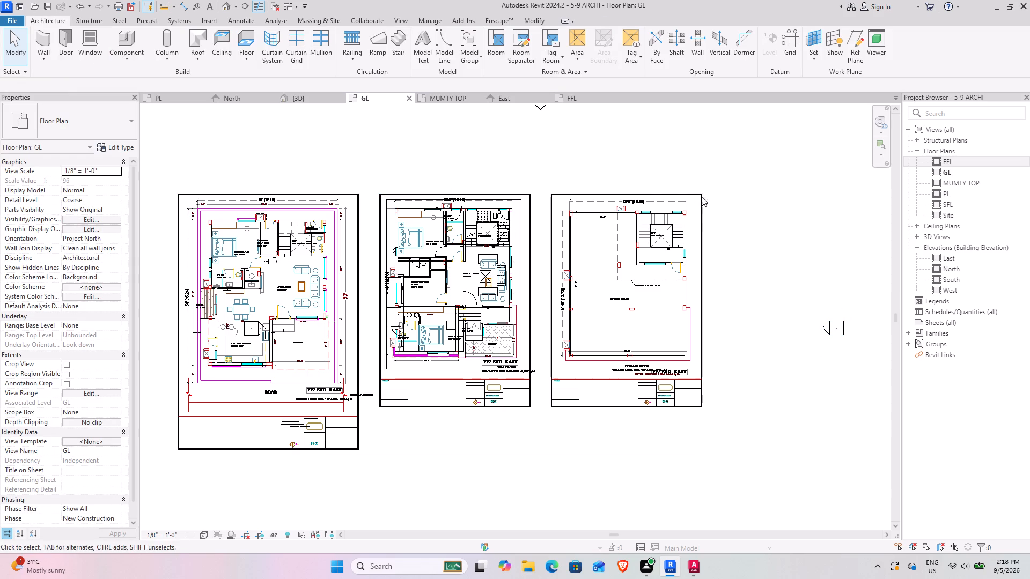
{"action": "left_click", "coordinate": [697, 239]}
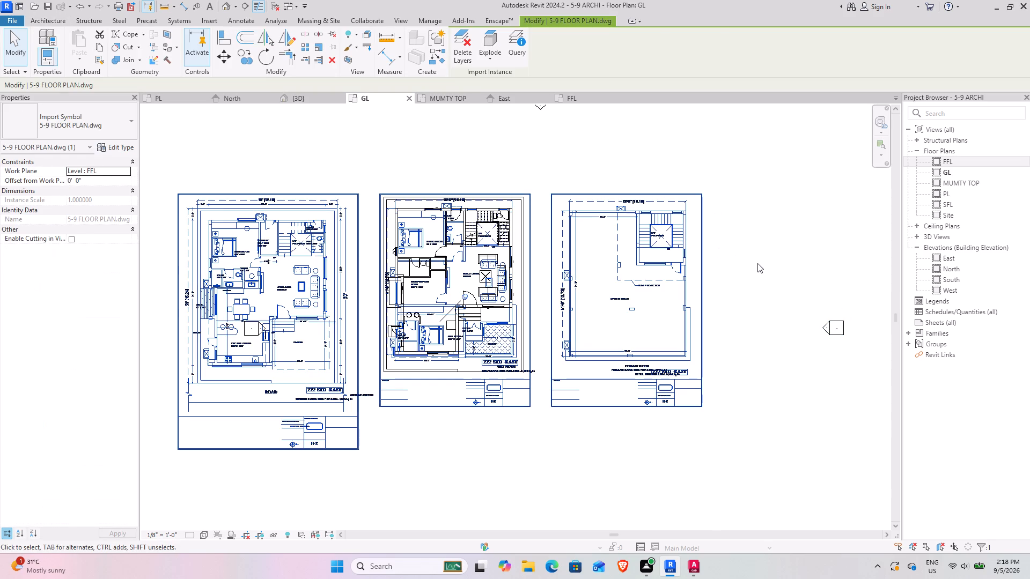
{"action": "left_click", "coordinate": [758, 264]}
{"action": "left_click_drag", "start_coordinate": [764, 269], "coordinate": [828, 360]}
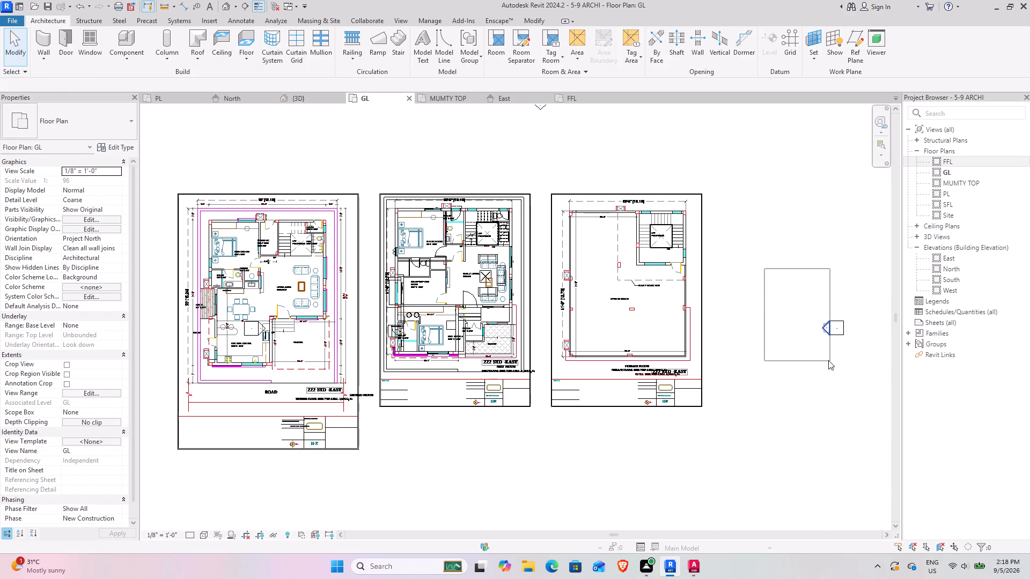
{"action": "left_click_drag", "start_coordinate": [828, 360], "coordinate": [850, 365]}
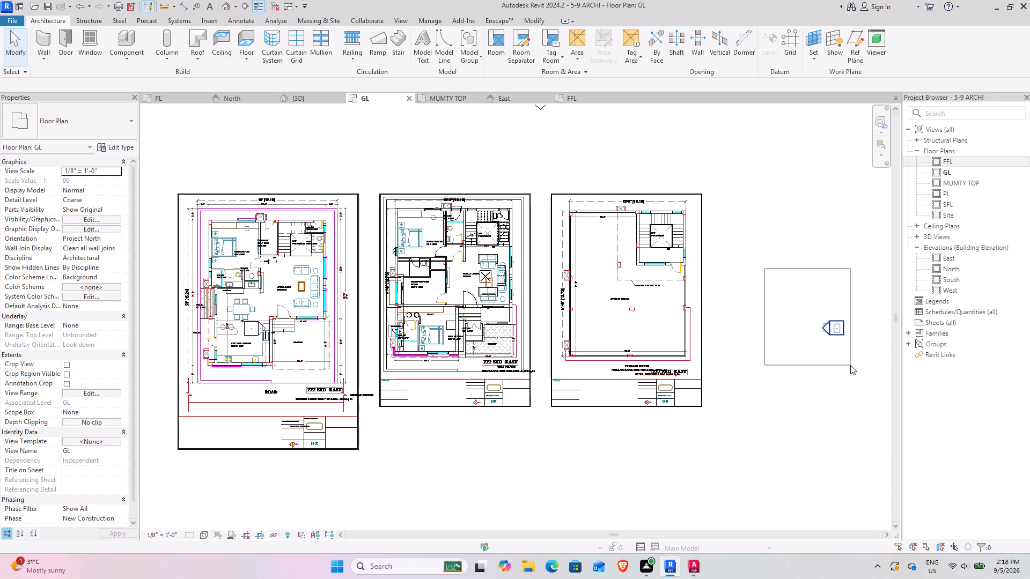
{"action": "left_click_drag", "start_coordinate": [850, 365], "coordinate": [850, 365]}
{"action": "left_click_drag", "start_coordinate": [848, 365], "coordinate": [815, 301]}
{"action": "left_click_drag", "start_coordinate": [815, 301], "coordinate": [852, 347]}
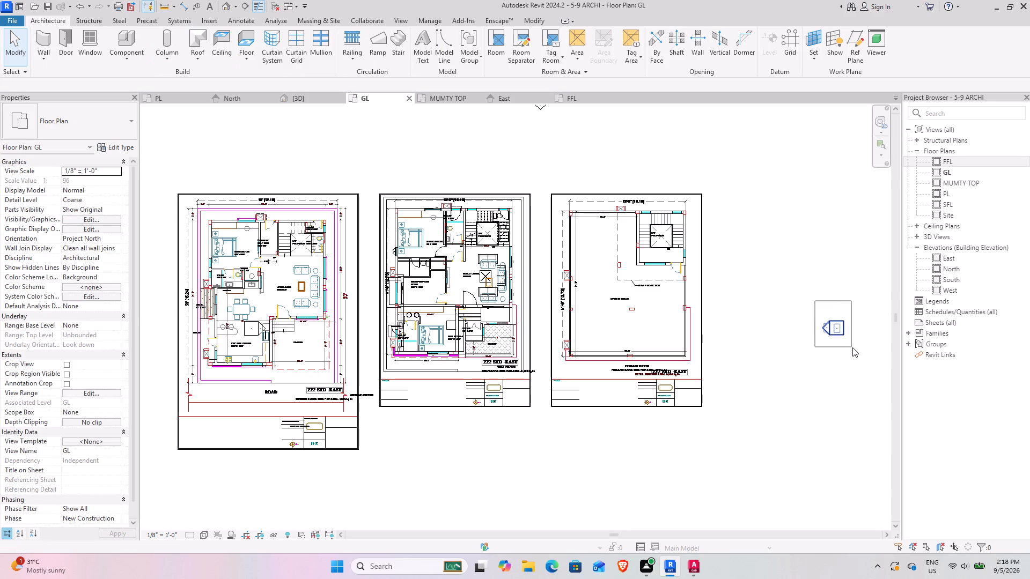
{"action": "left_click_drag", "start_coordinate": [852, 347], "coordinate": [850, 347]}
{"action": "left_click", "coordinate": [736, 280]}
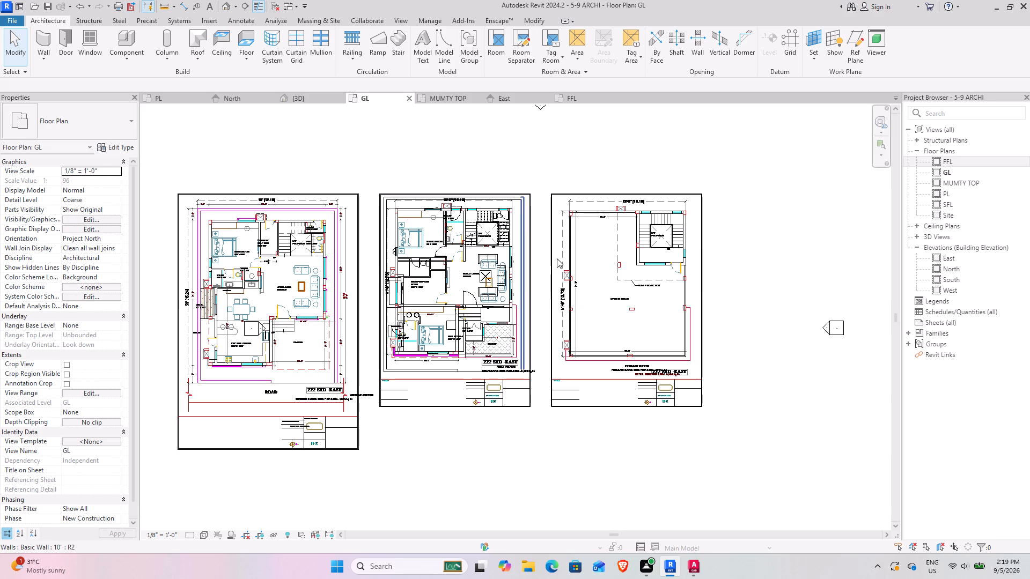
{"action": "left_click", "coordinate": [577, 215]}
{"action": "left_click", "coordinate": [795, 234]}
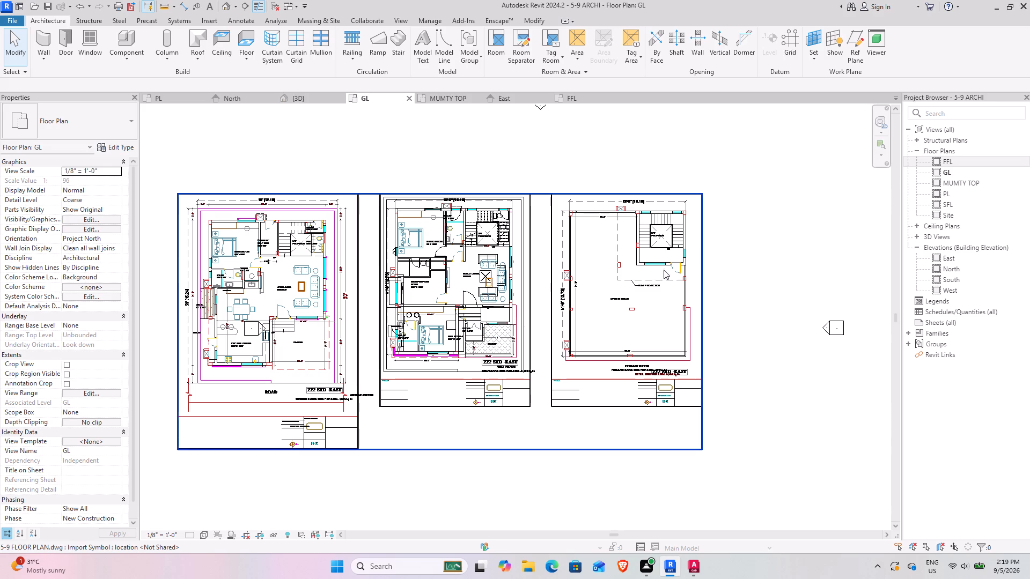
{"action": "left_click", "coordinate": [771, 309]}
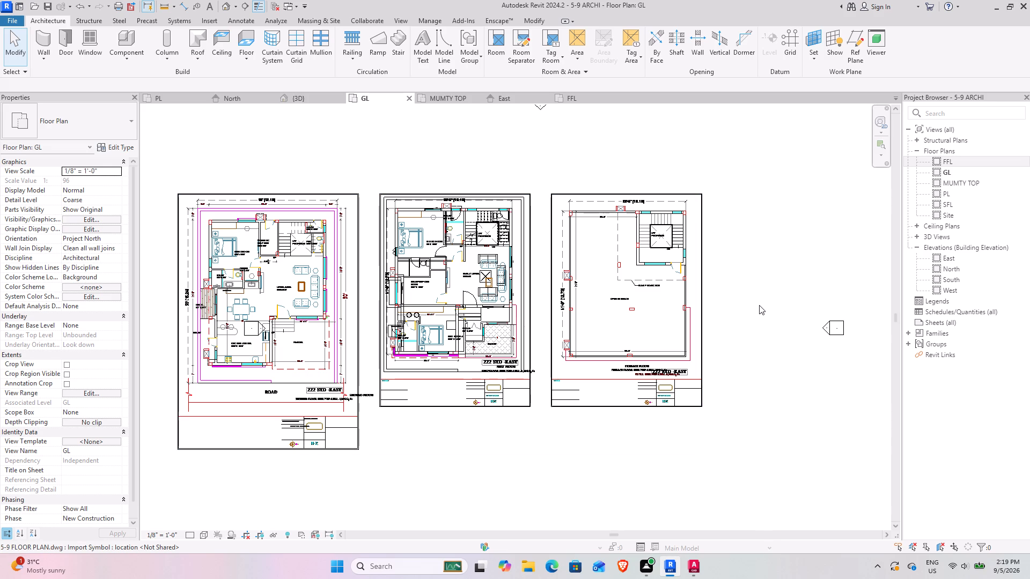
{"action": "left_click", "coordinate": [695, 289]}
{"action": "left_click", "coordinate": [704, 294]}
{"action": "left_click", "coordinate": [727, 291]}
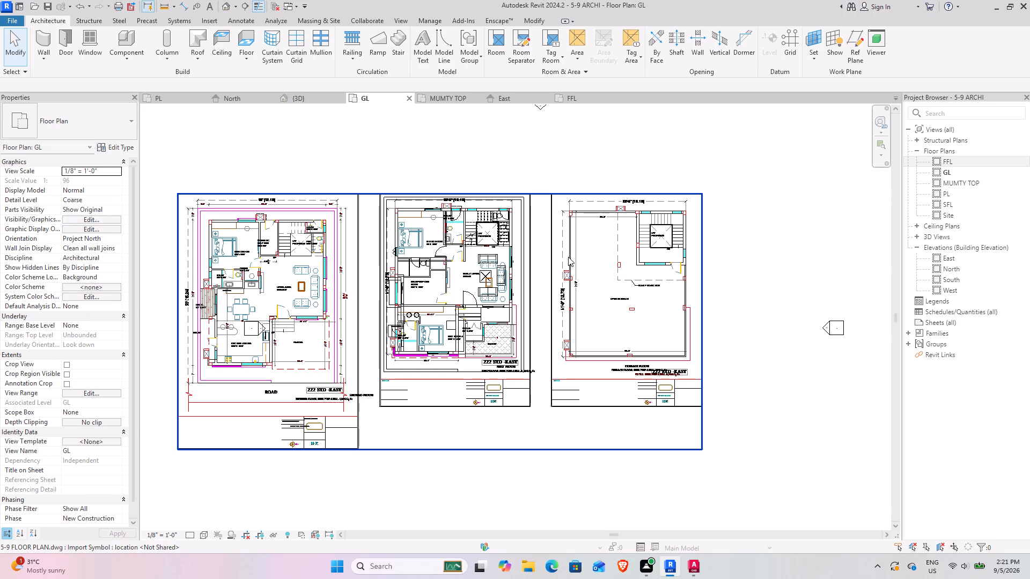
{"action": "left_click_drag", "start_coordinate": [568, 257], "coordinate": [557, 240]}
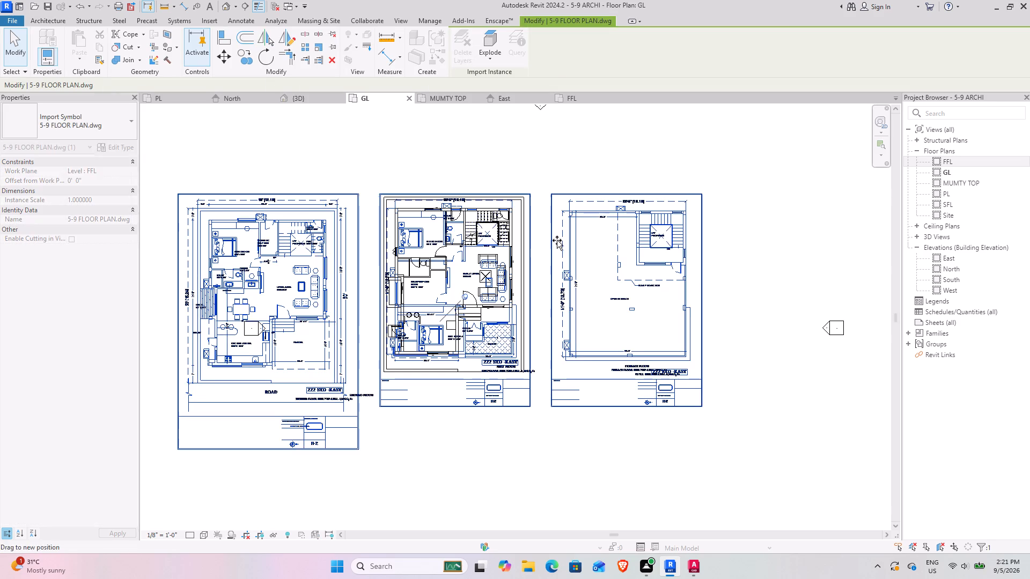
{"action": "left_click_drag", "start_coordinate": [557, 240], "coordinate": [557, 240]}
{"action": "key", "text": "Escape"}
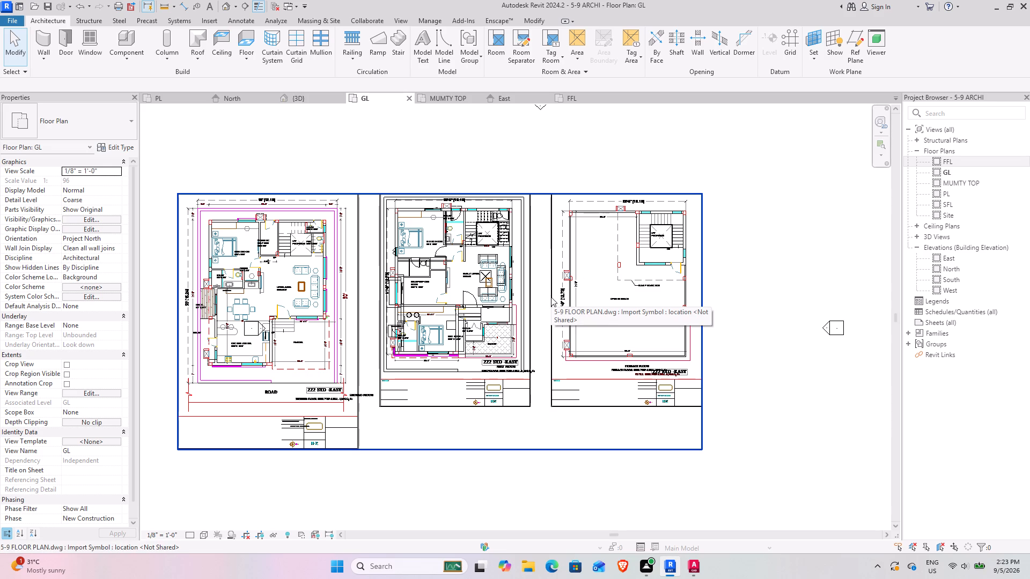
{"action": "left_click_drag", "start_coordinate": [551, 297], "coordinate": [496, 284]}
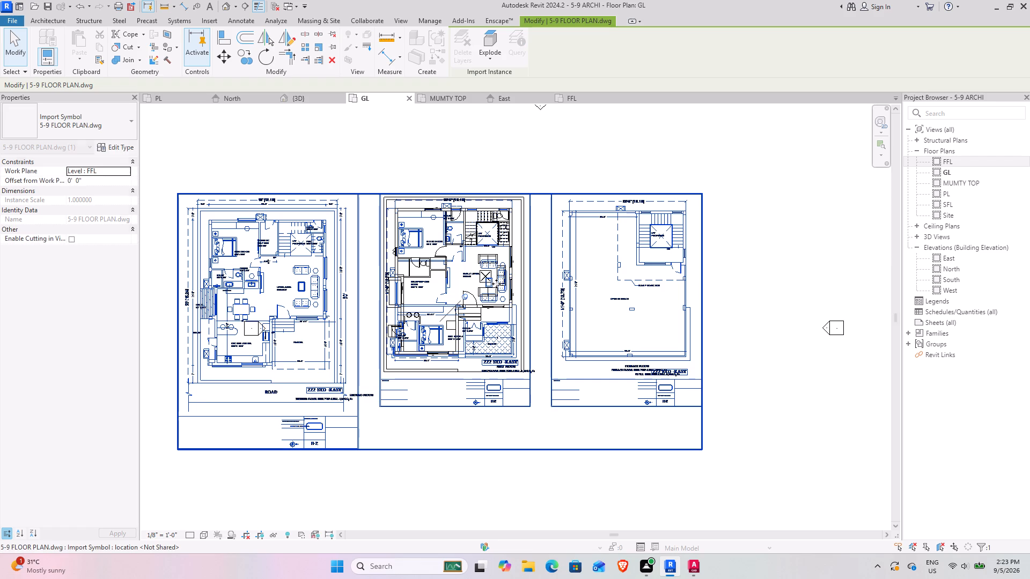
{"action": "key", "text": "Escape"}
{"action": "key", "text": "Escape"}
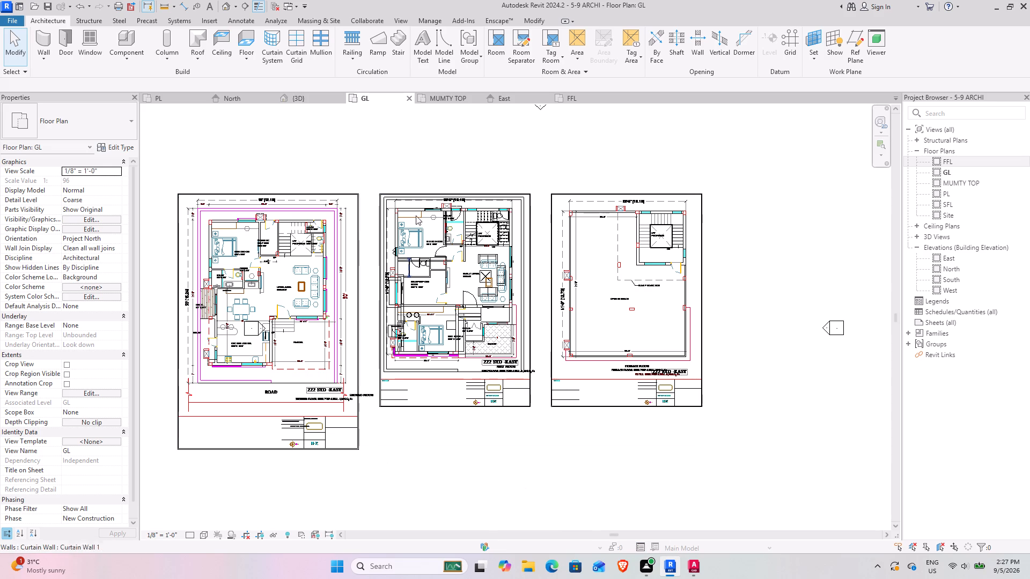
Examine the house in 3D from several sides, checking the first-floor rooms, the balcony slab and the front entrance.
{"action": "left_click", "coordinate": [299, 102]}
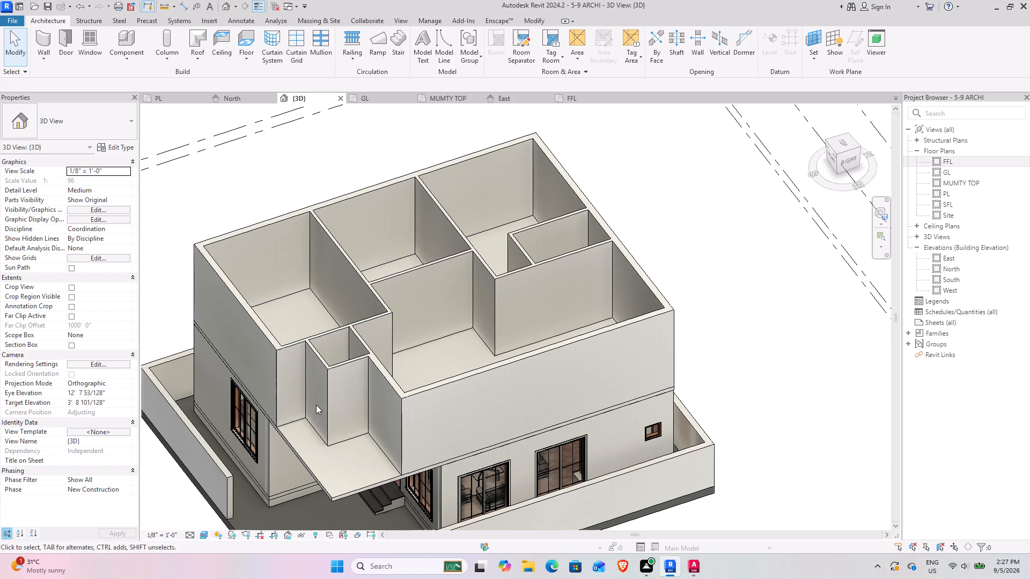
{"action": "middle_click_drag", "start_coordinate": [289, 413], "coordinate": [236, 387], "text": "shift"}
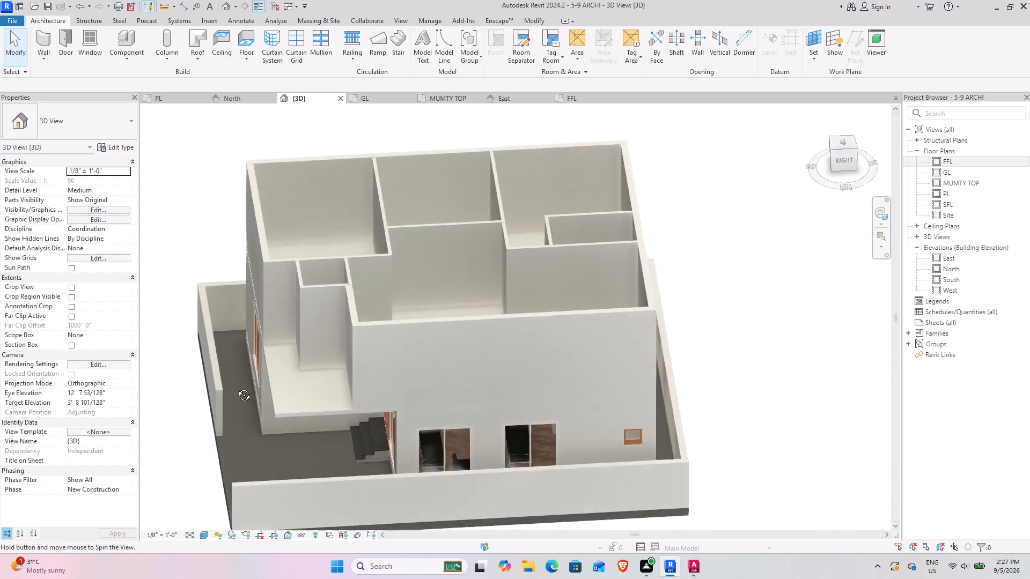
{"action": "middle_click_drag", "start_coordinate": [236, 387], "coordinate": [225, 412], "text": "shift"}
{"action": "middle_click_drag", "start_coordinate": [240, 439], "coordinate": [366, 345], "text": "shift"}
{"action": "middle_click_drag", "start_coordinate": [346, 467], "coordinate": [345, 418]}
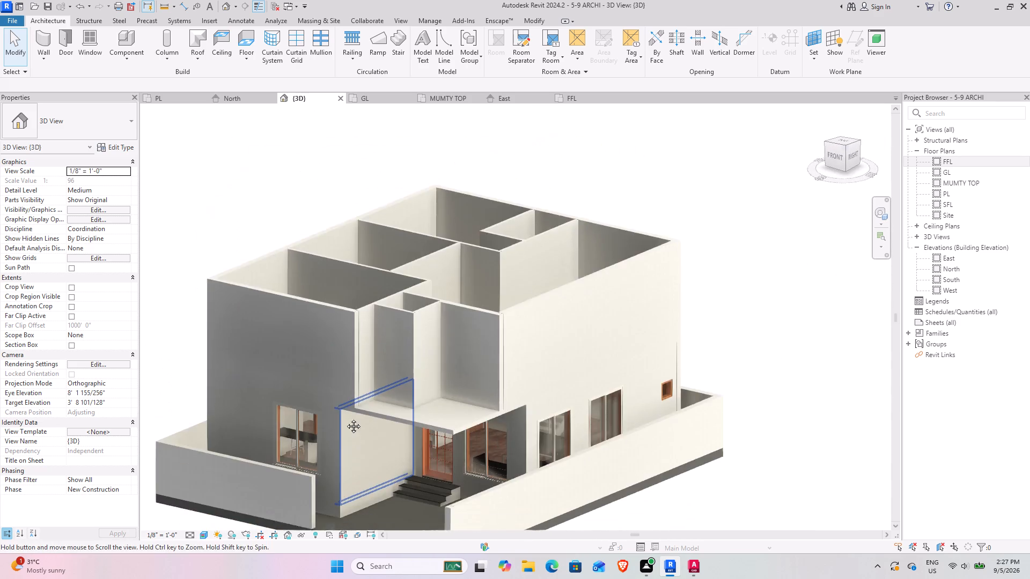
{"action": "middle_click_drag", "start_coordinate": [345, 418], "coordinate": [340, 347]}
{"action": "middle_click_drag", "start_coordinate": [340, 359], "coordinate": [303, 305], "text": "shift"}
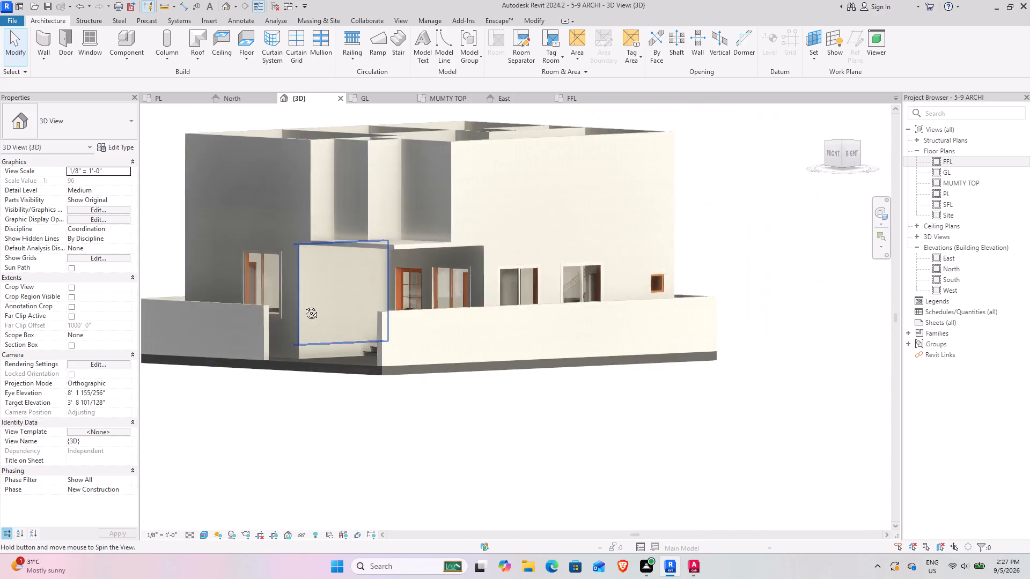
{"action": "middle_click_drag", "start_coordinate": [303, 305], "coordinate": [263, 413], "text": "shift"}
{"action": "middle_click_drag", "start_coordinate": [266, 415], "coordinate": [372, 488], "text": "shift"}
{"action": "middle_click_drag", "start_coordinate": [342, 446], "coordinate": [261, 418]}
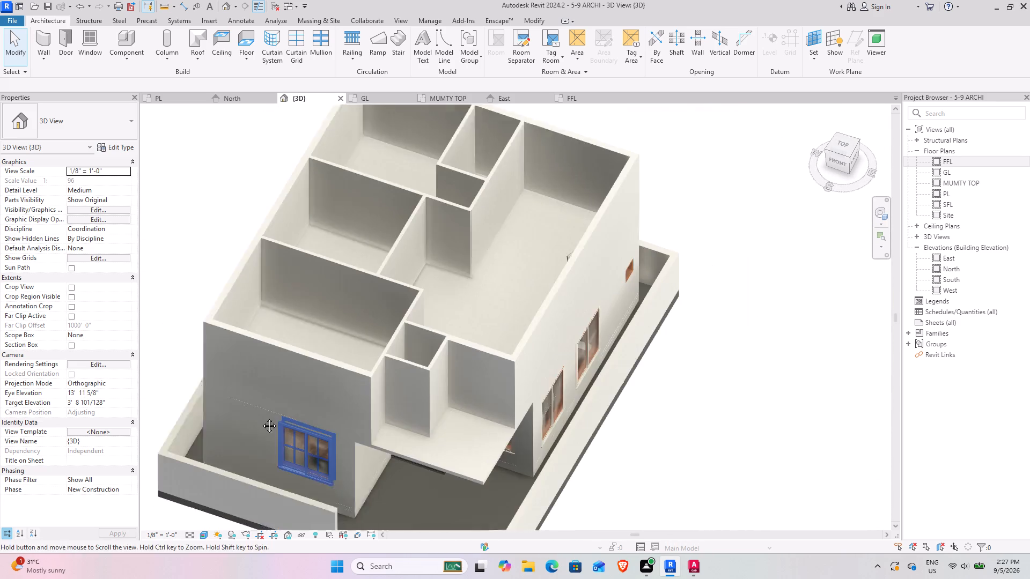
{"action": "middle_click_drag", "start_coordinate": [261, 418], "coordinate": [174, 392]}
{"action": "middle_click_drag", "start_coordinate": [245, 435], "coordinate": [401, 449], "text": "shift"}
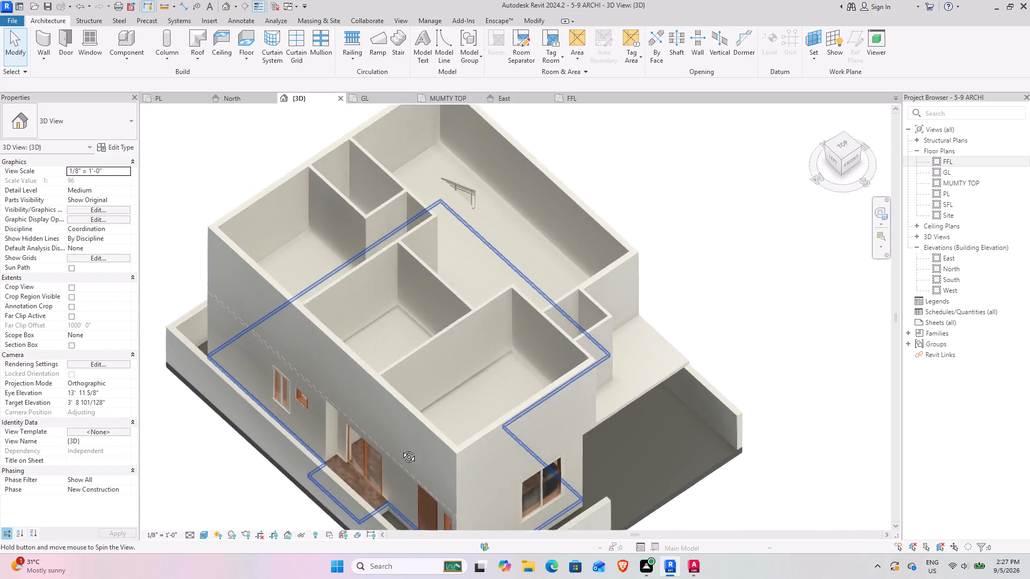
{"action": "middle_click_drag", "start_coordinate": [401, 449], "coordinate": [211, 349], "text": "shift"}
{"action": "middle_click_drag", "start_coordinate": [335, 380], "coordinate": [432, 463]}
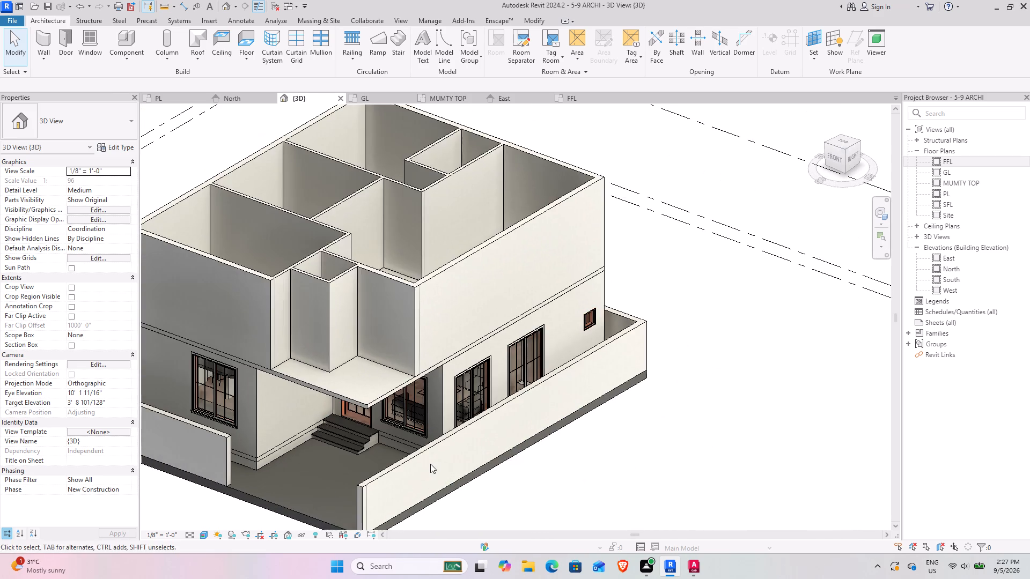
{"action": "middle_click_drag", "start_coordinate": [424, 464], "coordinate": [378, 466], "text": "shift"}
{"action": "middle_click_drag", "start_coordinate": [323, 368], "coordinate": [420, 457]}
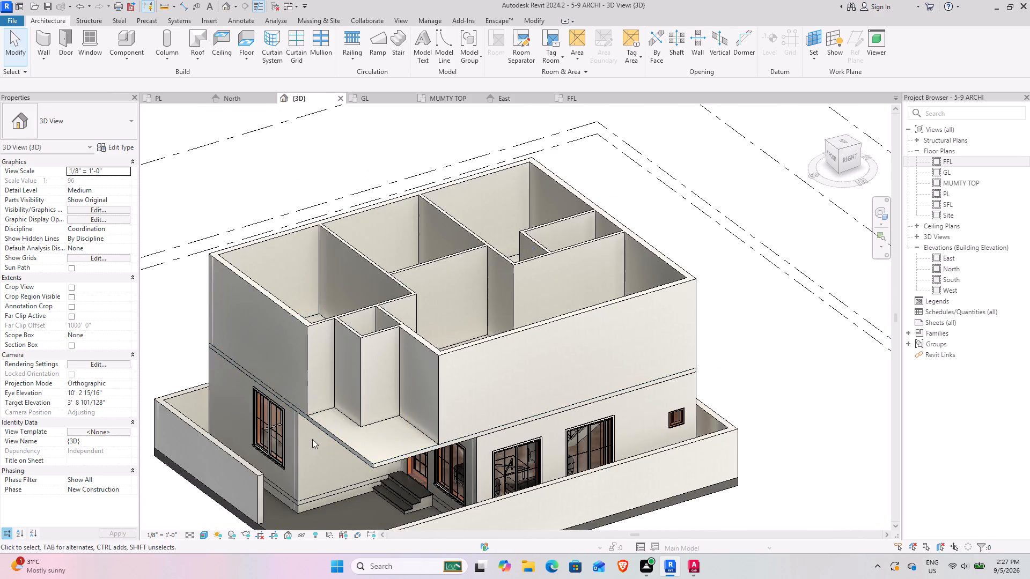
{"action": "middle_click_drag", "start_coordinate": [312, 439], "coordinate": [290, 451]}
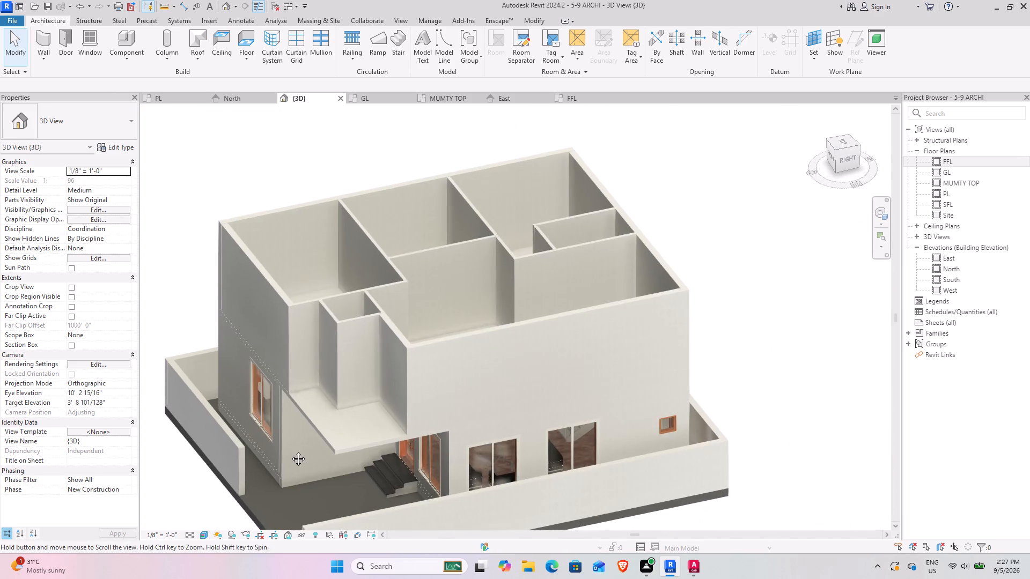
{"action": "middle_click_drag", "start_coordinate": [290, 451], "coordinate": [295, 454]}
{"action": "middle_click_drag", "start_coordinate": [311, 458], "coordinate": [417, 478], "text": "shift"}
{"action": "middle_click_drag", "start_coordinate": [411, 474], "coordinate": [248, 352]}
{"action": "middle_click_drag", "start_coordinate": [331, 386], "coordinate": [346, 463], "text": "shift"}
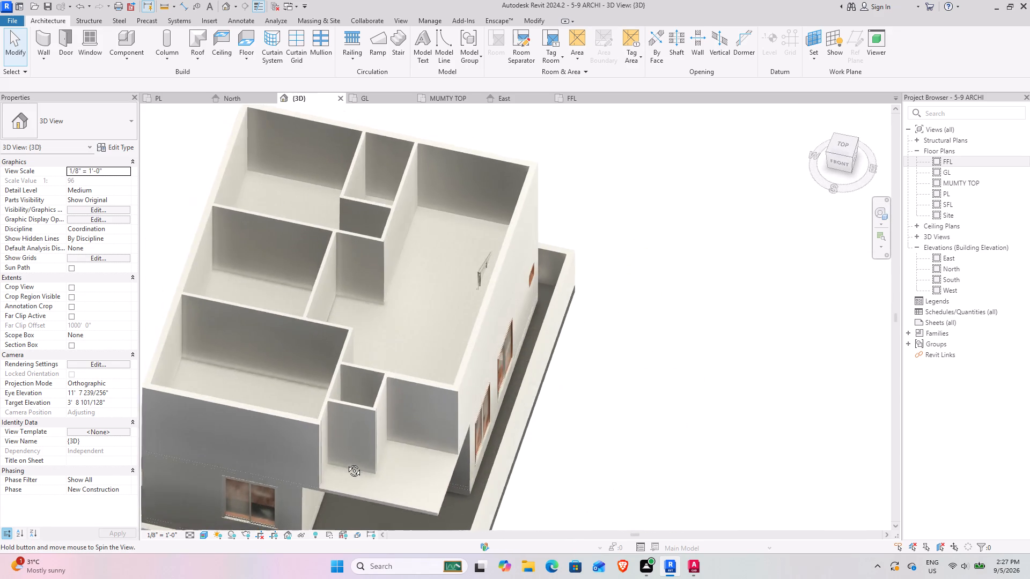
{"action": "middle_click_drag", "start_coordinate": [346, 463], "coordinate": [355, 495], "text": "shift"}
{"action": "middle_click_drag", "start_coordinate": [352, 495], "coordinate": [425, 495]}
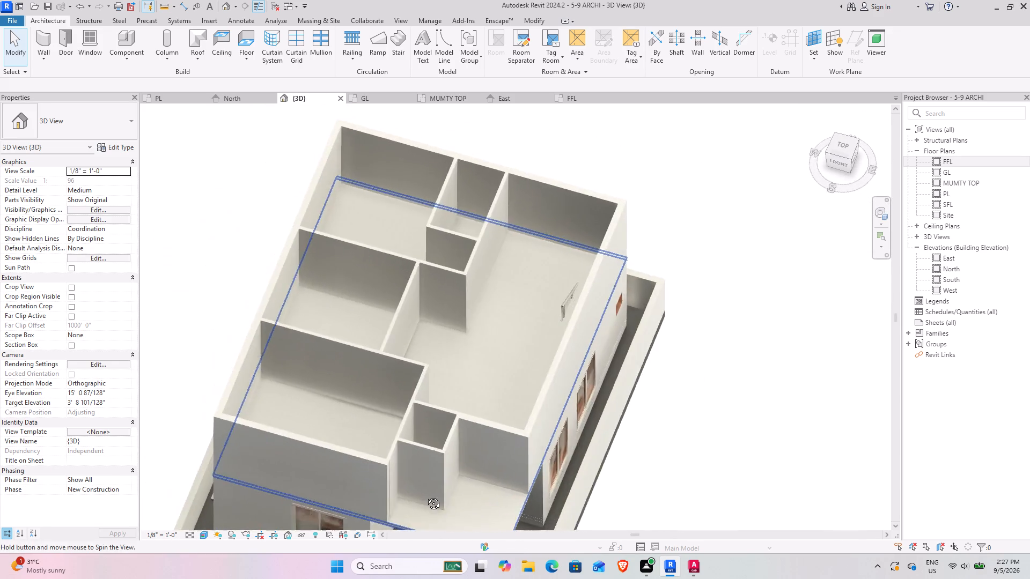
{"action": "middle_click_drag", "start_coordinate": [425, 495], "coordinate": [426, 495]}
{"action": "middle_click_drag", "start_coordinate": [389, 470], "coordinate": [247, 378]}
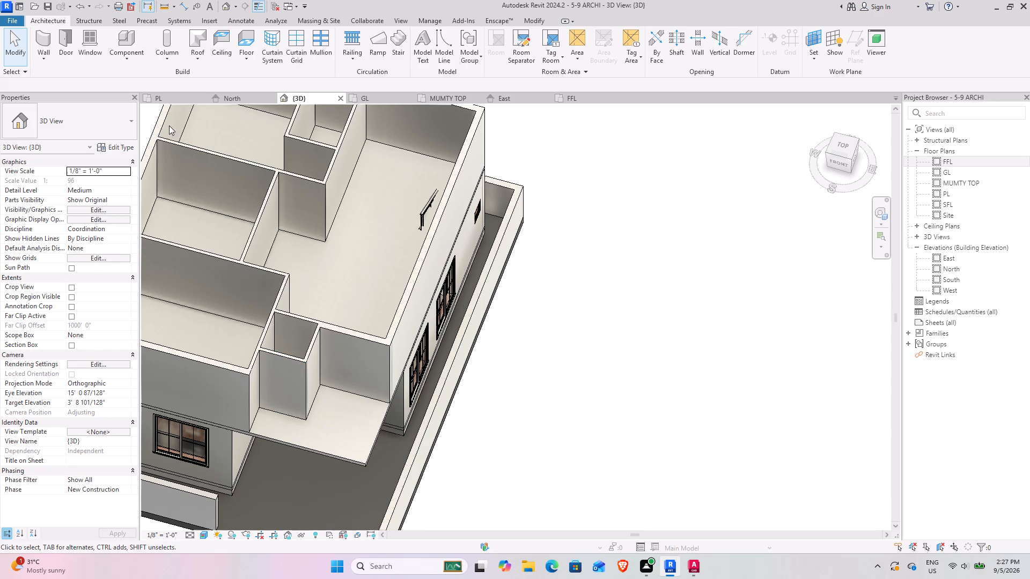
Inspect the staircase's level constraints and riser properties on the FFL floor plan and clear the selection.
{"action": "left_click", "coordinate": [579, 102]}
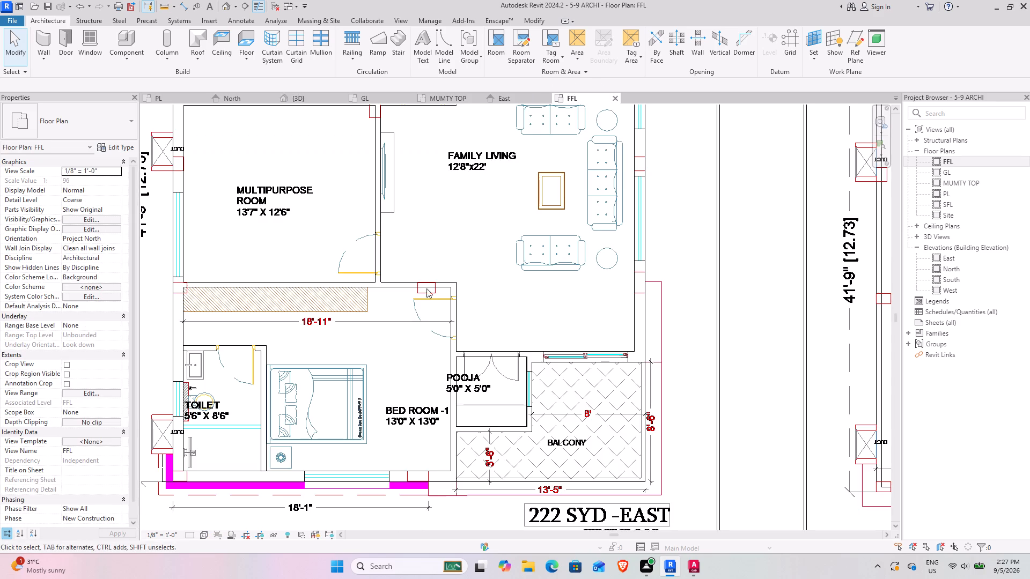
{"action": "scroll", "coordinate": [509, 282], "scroll_direction": "down", "scroll_amount": 3}
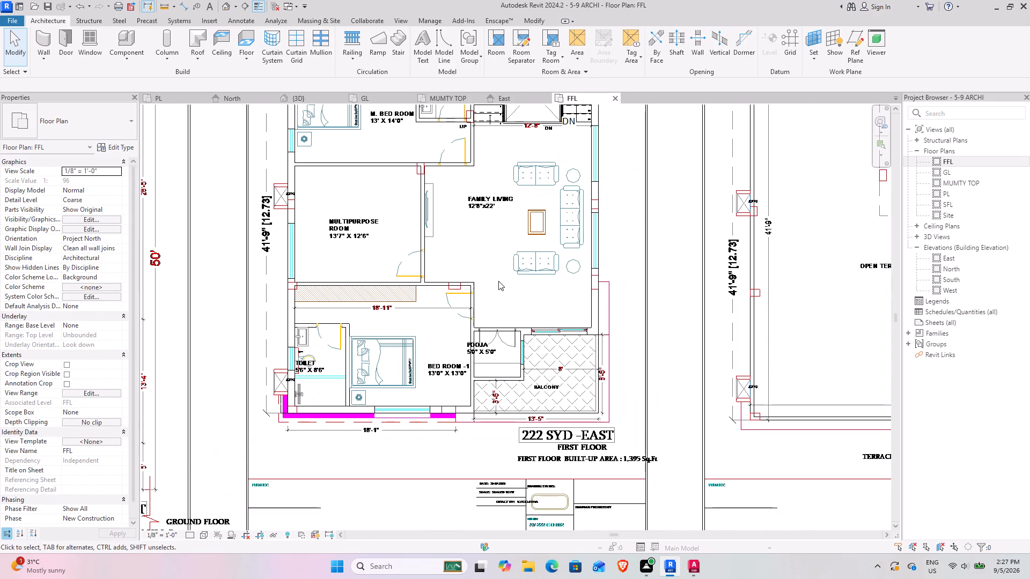
{"action": "middle_click_drag", "start_coordinate": [490, 263], "coordinate": [465, 349]}
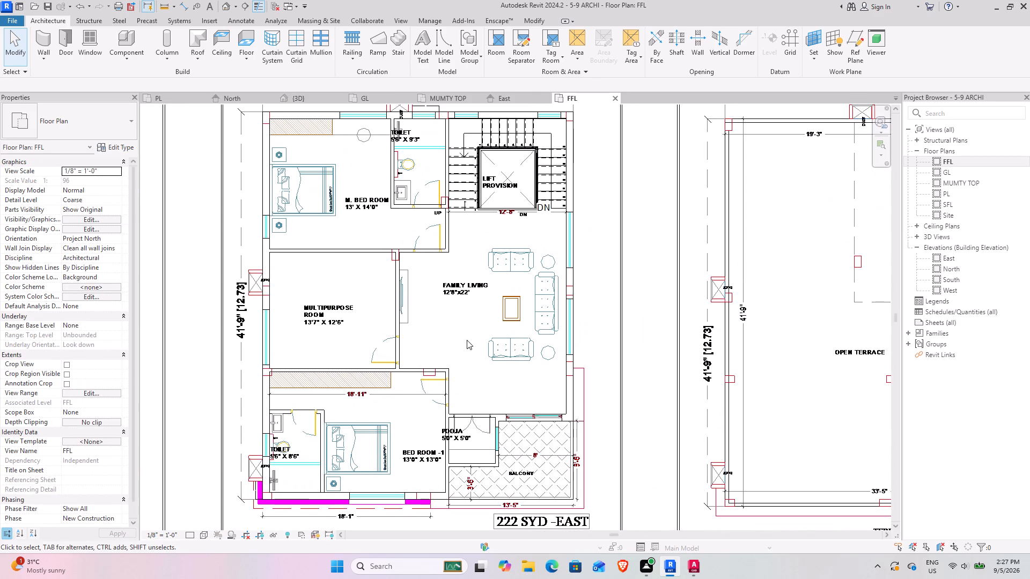
{"action": "middle_click_drag", "start_coordinate": [468, 328], "coordinate": [470, 354]}
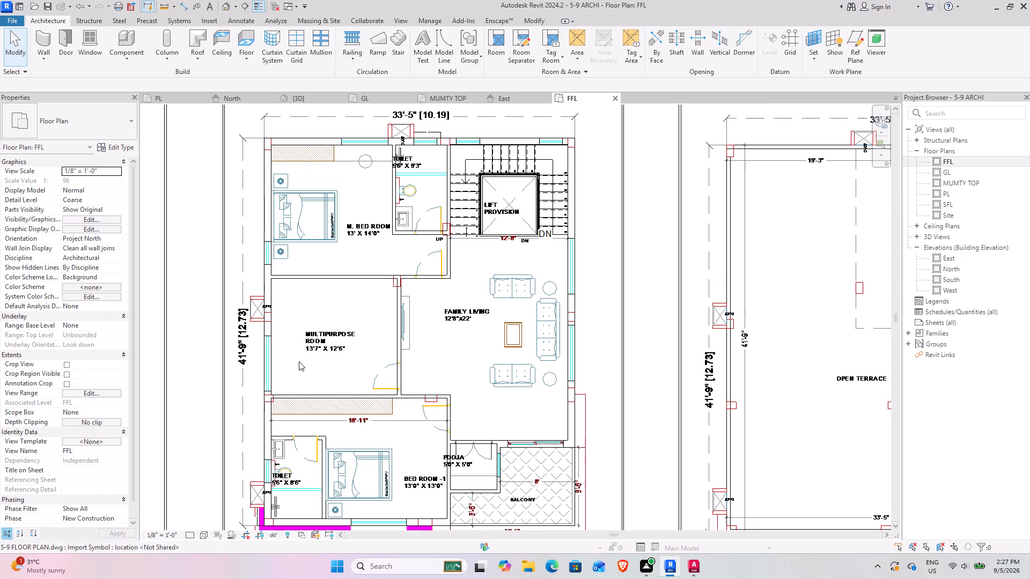
{"action": "middle_click_drag", "start_coordinate": [554, 152], "coordinate": [516, 251]}
{"action": "left_click", "coordinate": [465, 261]}
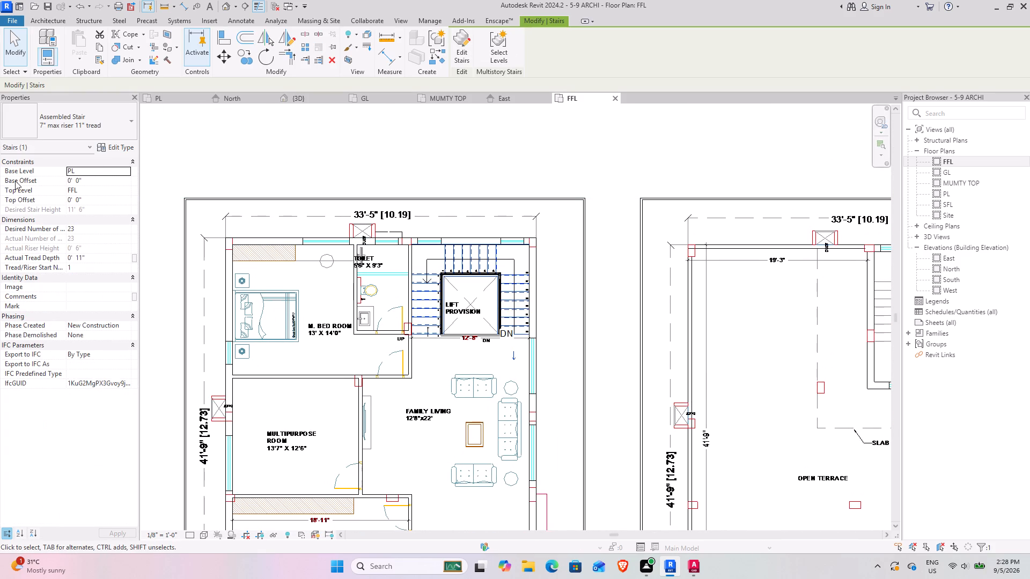
{"action": "left_click", "coordinate": [537, 123]}
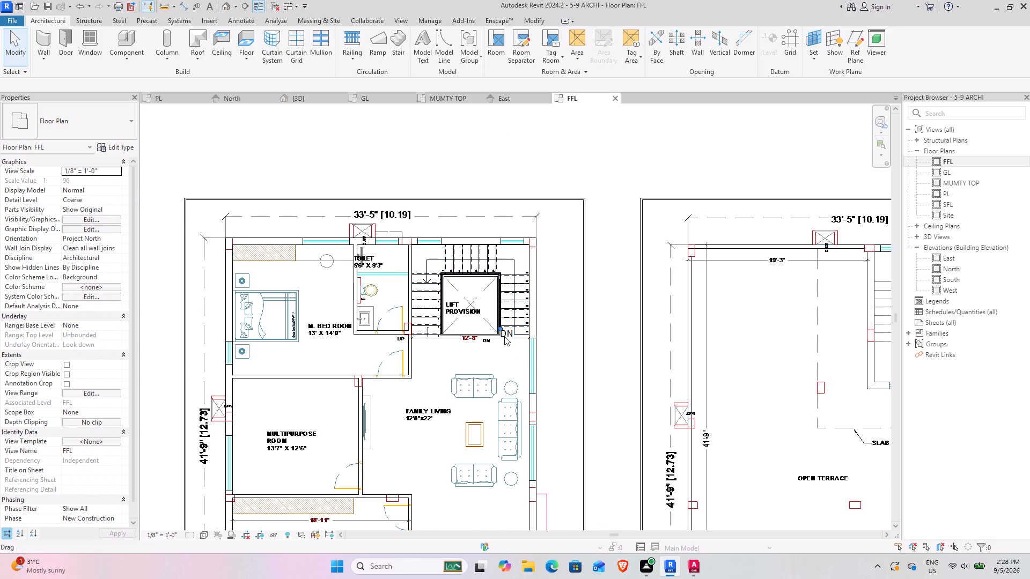
Examine the terrace-floor drawing's staircase, checking the numbered treads around the lift provision and the surrounding walls.
{"action": "scroll", "coordinate": [502, 336], "scroll_direction": "up", "scroll_amount": 4}
{"action": "scroll", "coordinate": [499, 336], "scroll_direction": "down", "scroll_amount": 4}
{"action": "middle_click_drag", "start_coordinate": [720, 324], "coordinate": [333, 311]}
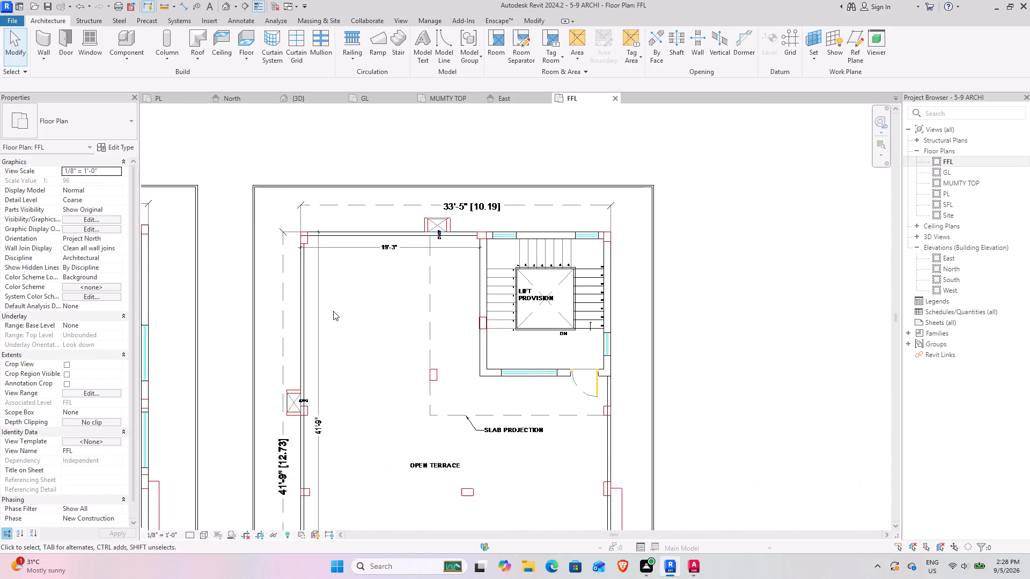
{"action": "scroll", "coordinate": [600, 320], "scroll_direction": "up", "scroll_amount": 1}
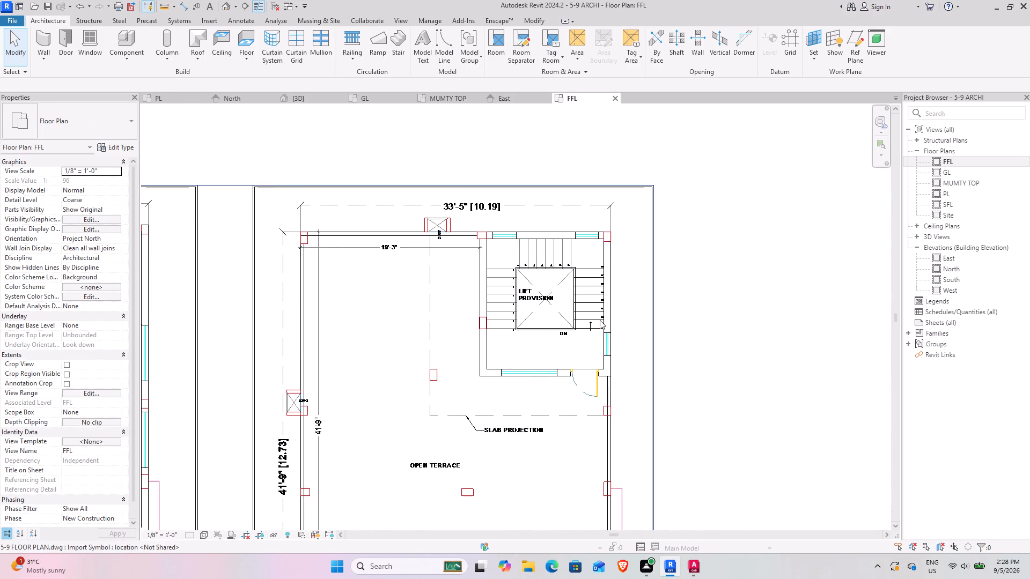
{"action": "scroll", "coordinate": [600, 320], "scroll_direction": "up", "scroll_amount": 6}
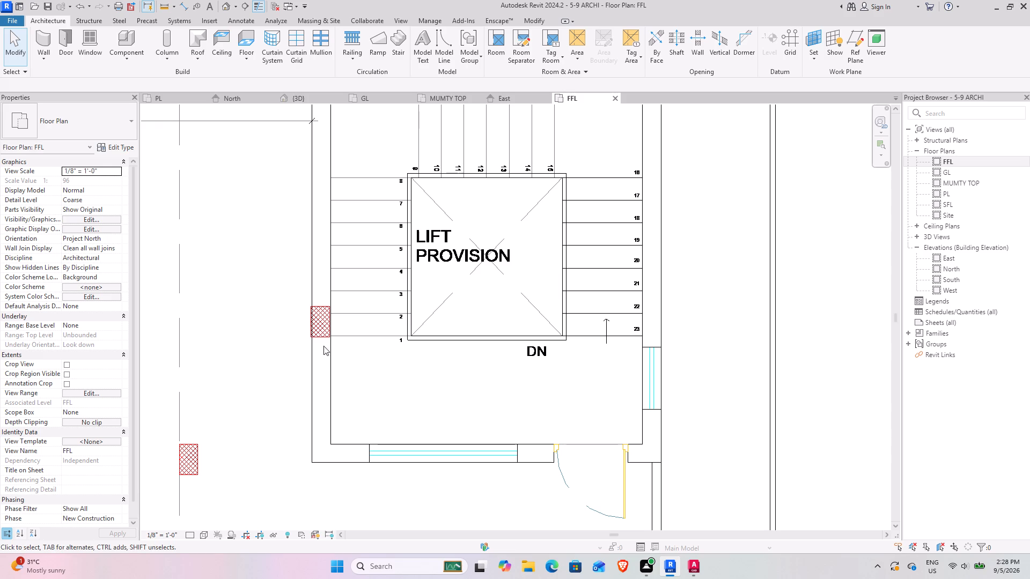
{"action": "scroll", "coordinate": [331, 339], "scroll_direction": "down", "scroll_amount": 7}
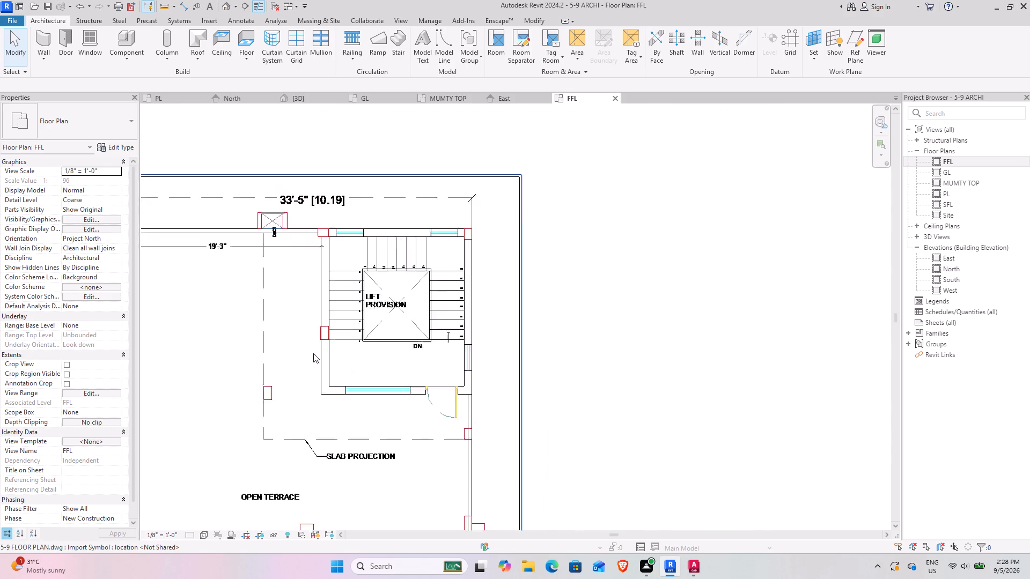
{"action": "scroll", "coordinate": [313, 353], "scroll_direction": "down", "scroll_amount": 1}
{"action": "middle_click_drag", "start_coordinate": [297, 355], "coordinate": [514, 296]}
{"action": "middle_click_drag", "start_coordinate": [376, 328], "coordinate": [488, 309]}
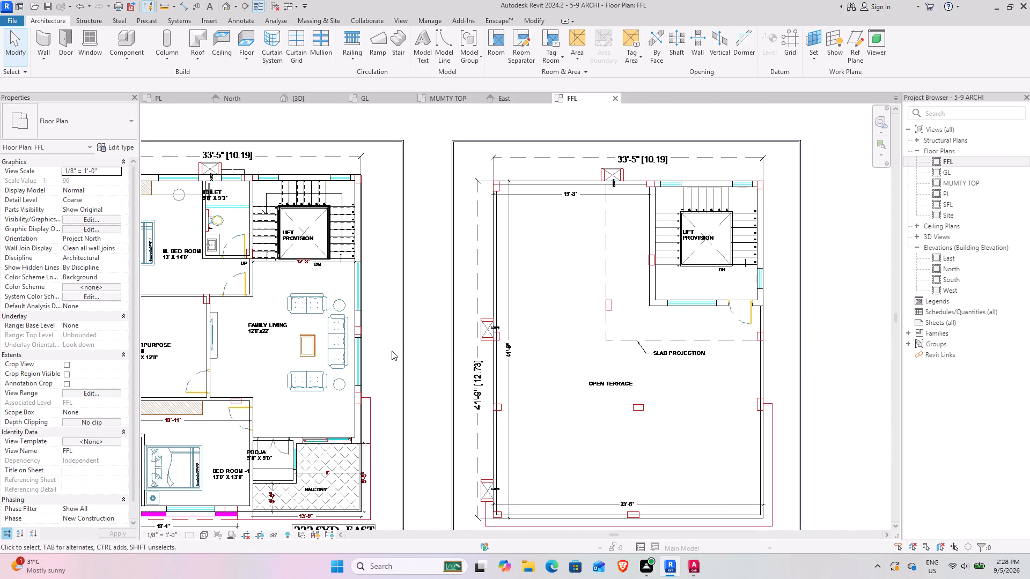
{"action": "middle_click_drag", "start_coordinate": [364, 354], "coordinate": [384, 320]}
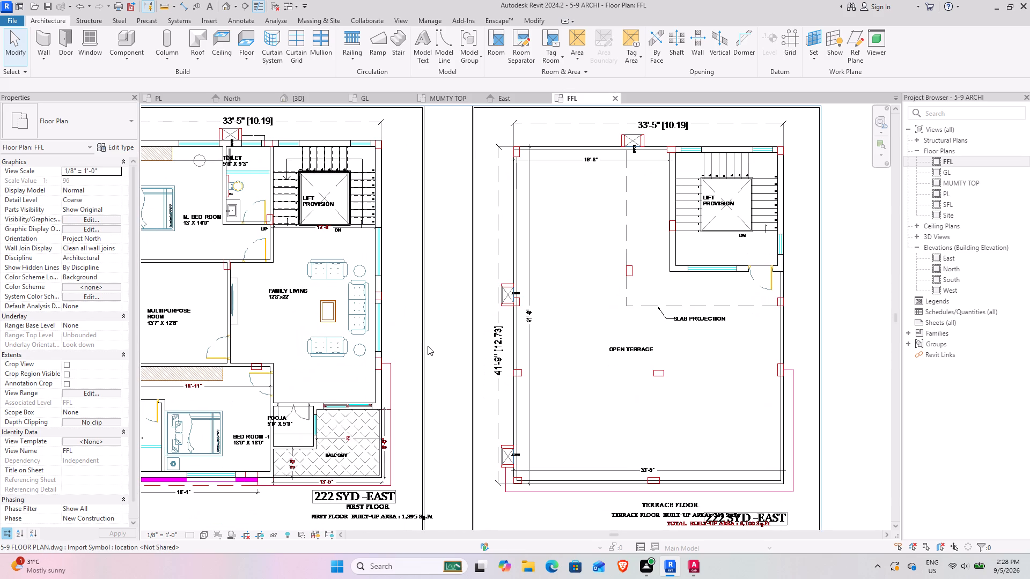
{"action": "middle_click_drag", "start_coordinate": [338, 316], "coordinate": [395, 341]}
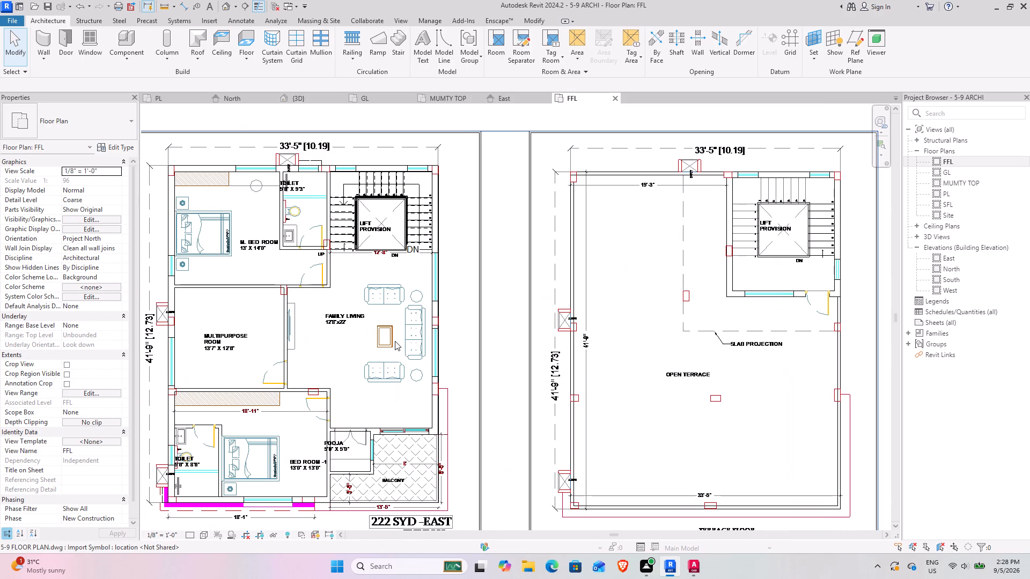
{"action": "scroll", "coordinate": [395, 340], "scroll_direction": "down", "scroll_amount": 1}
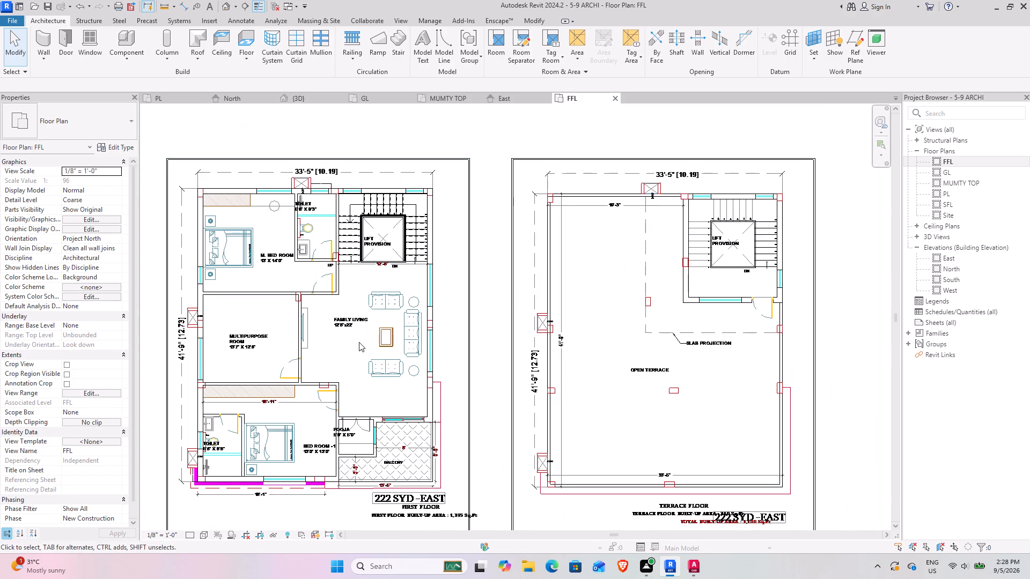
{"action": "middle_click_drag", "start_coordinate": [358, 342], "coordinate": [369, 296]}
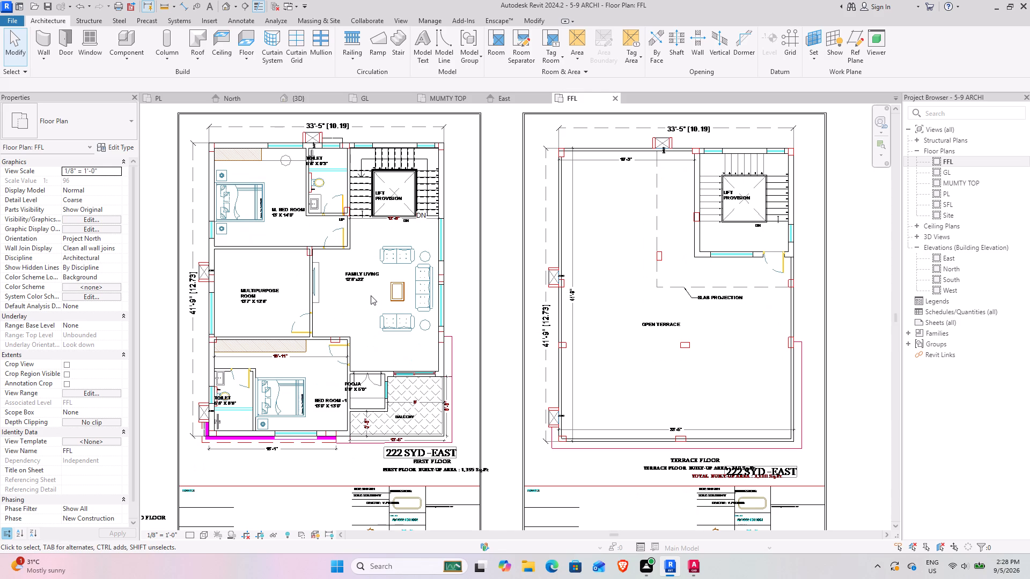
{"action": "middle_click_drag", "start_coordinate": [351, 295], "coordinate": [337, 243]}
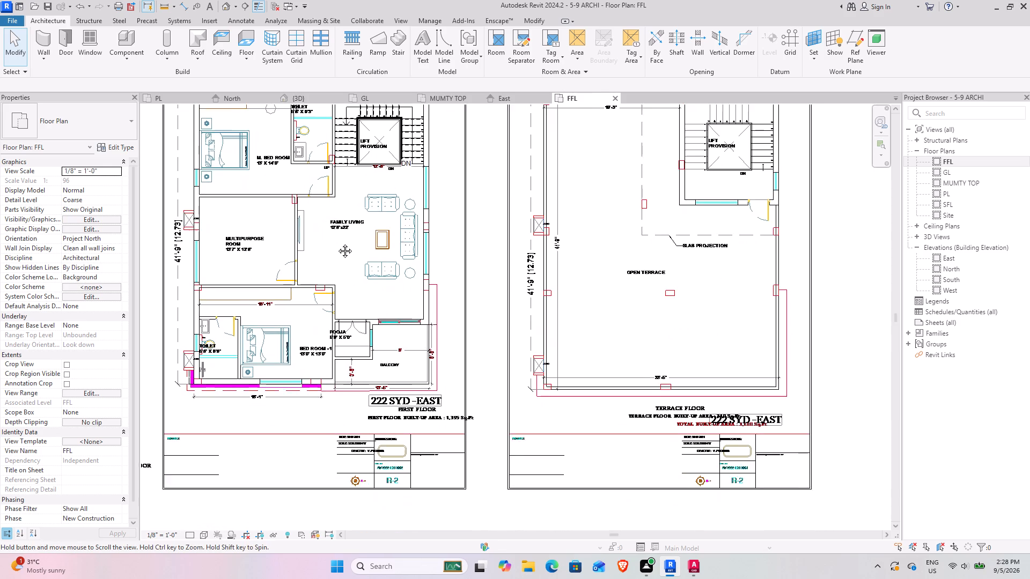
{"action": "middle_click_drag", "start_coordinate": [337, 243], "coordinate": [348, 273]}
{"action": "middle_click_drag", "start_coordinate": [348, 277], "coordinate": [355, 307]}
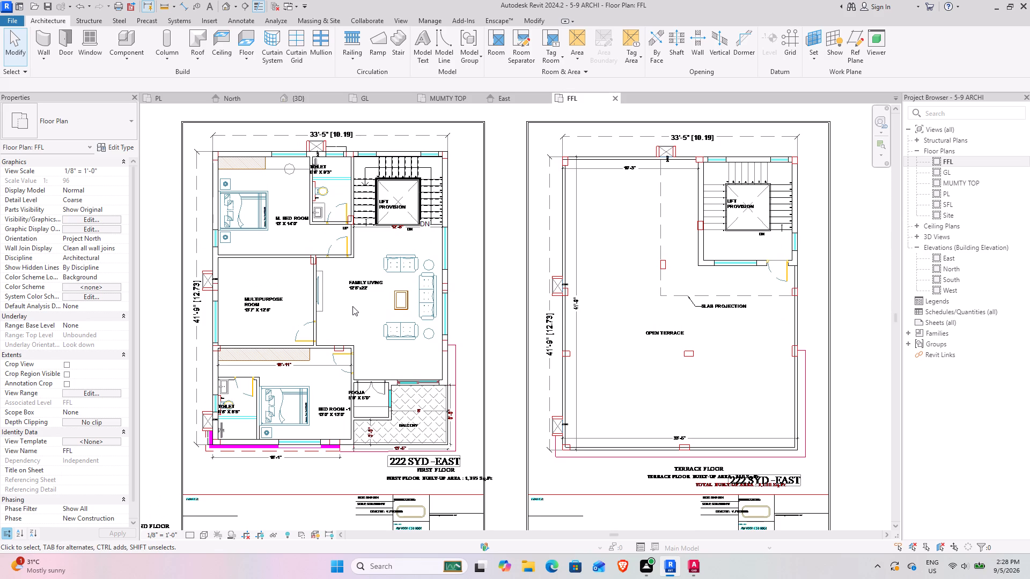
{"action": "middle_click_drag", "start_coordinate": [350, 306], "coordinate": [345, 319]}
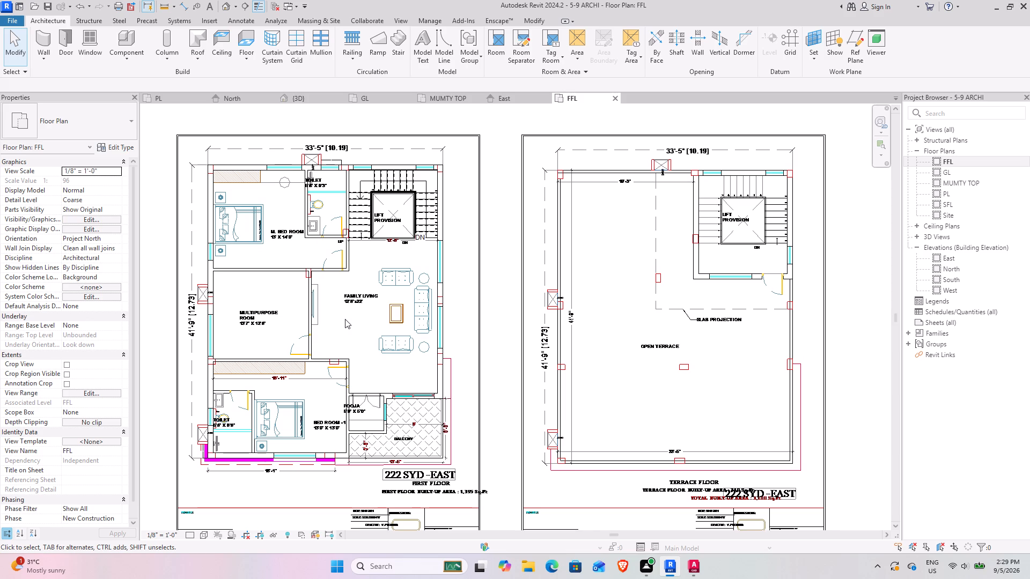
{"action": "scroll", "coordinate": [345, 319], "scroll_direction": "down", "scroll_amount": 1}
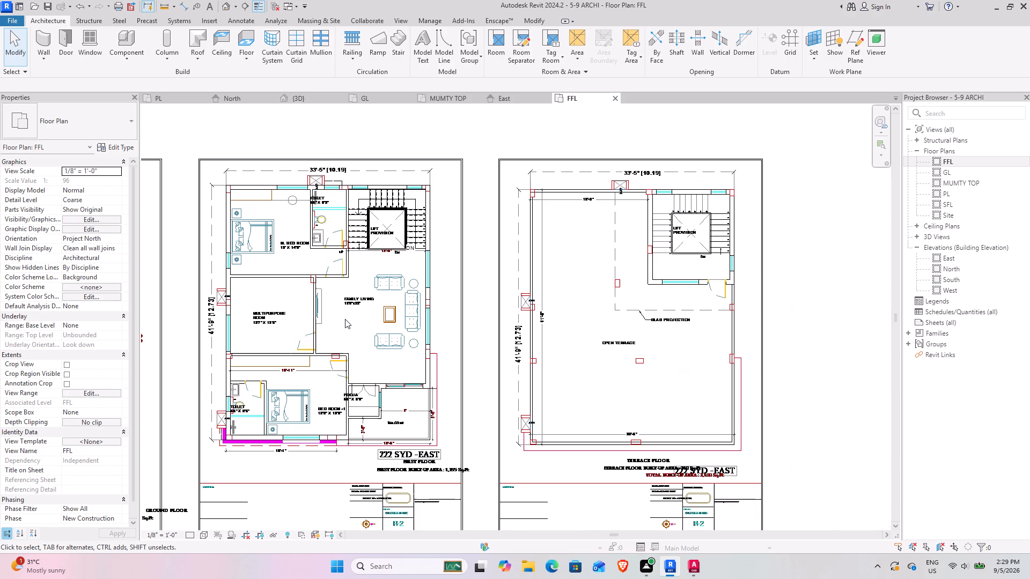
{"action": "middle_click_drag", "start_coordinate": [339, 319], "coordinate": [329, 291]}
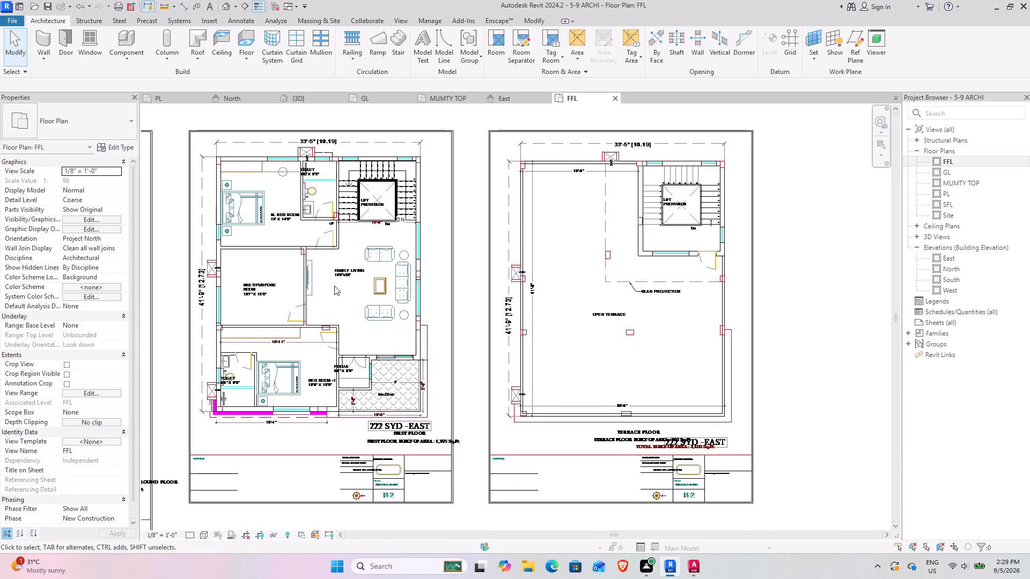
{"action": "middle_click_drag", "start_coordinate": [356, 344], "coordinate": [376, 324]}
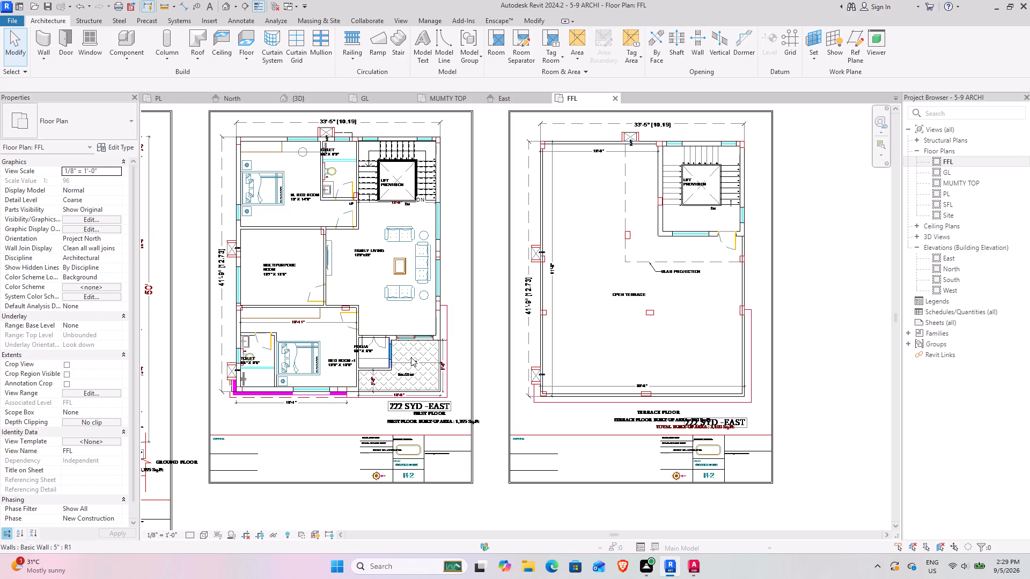
Examine the master bedroom, its toilet and the adjoining staircase on the FFL plan, checking the walls and openings against the imported drawing.
{"action": "scroll", "coordinate": [327, 181], "scroll_direction": "up", "scroll_amount": 3}
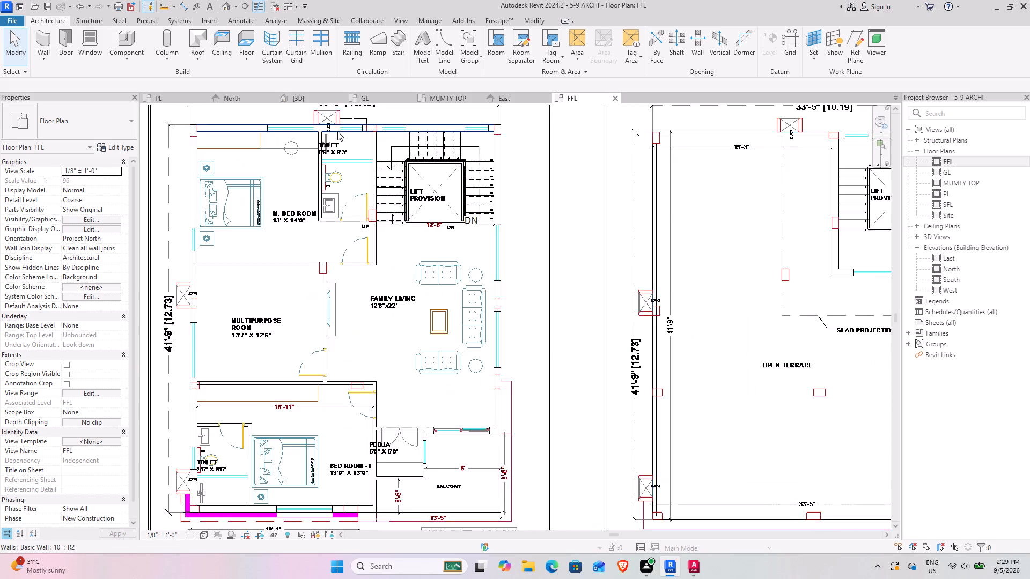
{"action": "scroll", "coordinate": [343, 137], "scroll_direction": "up", "scroll_amount": 5}
{"action": "middle_click_drag", "start_coordinate": [347, 153], "coordinate": [350, 204]}
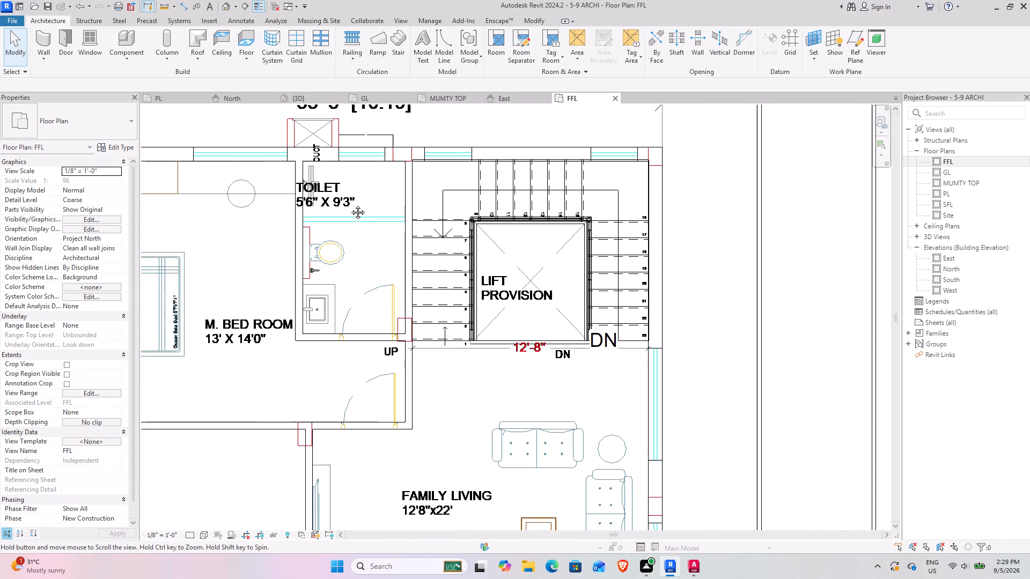
{"action": "middle_click_drag", "start_coordinate": [350, 204], "coordinate": [350, 225]}
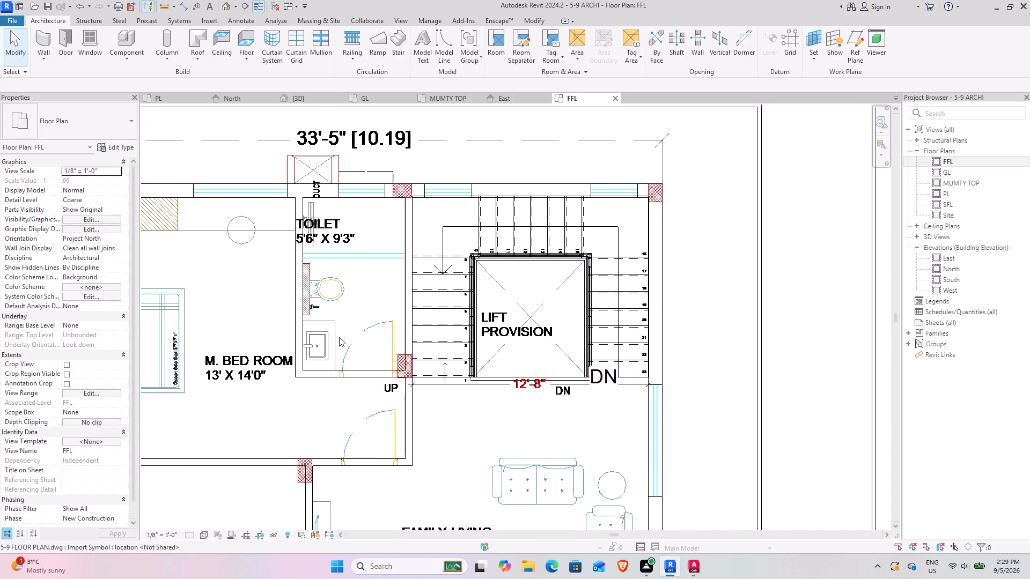
{"action": "scroll", "coordinate": [330, 344], "scroll_direction": "up", "scroll_amount": 7}
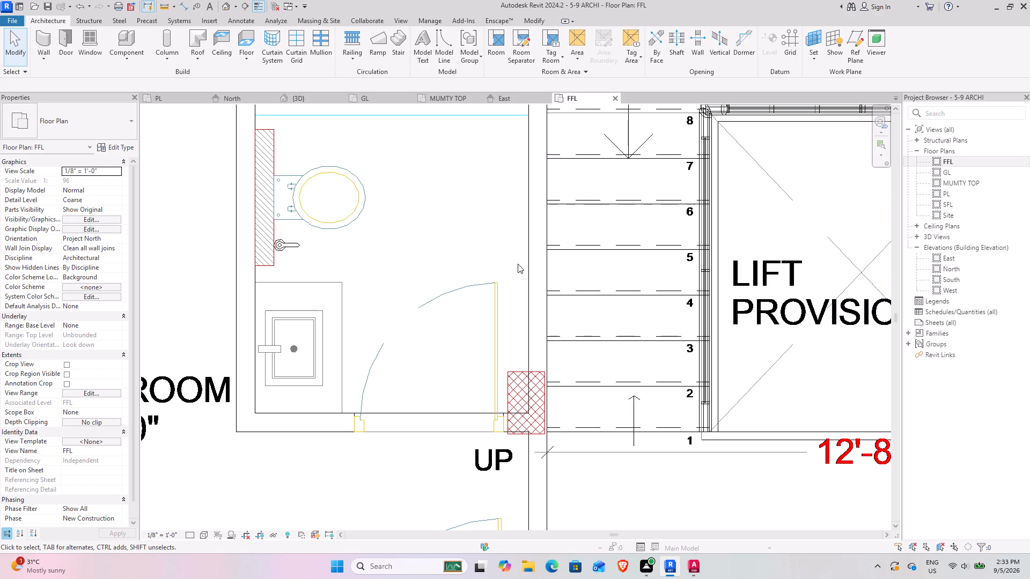
{"action": "scroll", "coordinate": [416, 292], "scroll_direction": "down", "scroll_amount": 4}
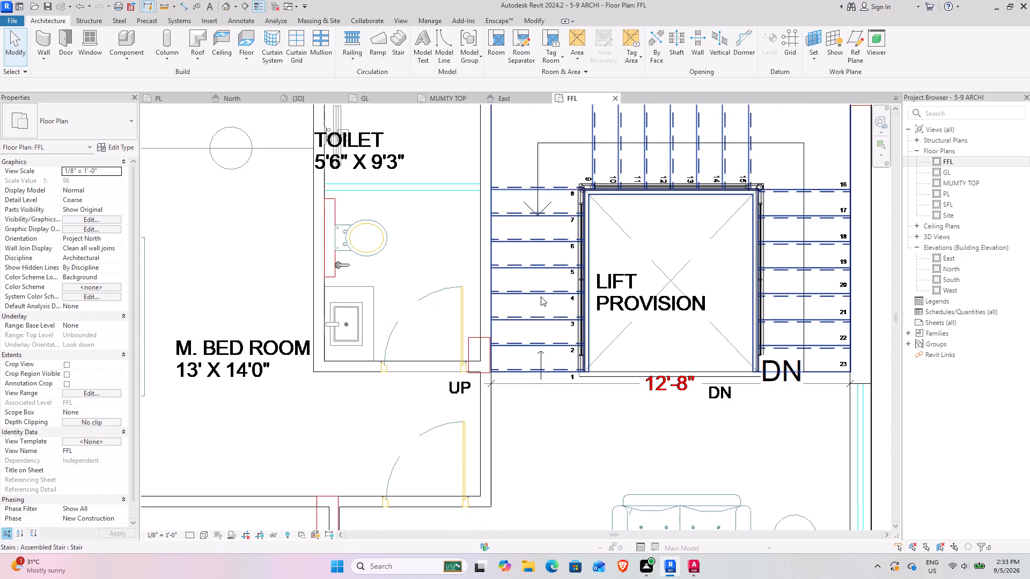
{"action": "scroll", "coordinate": [496, 311], "scroll_direction": "down", "scroll_amount": 4}
{"action": "middle_click_drag", "start_coordinate": [452, 290], "coordinate": [497, 286]}
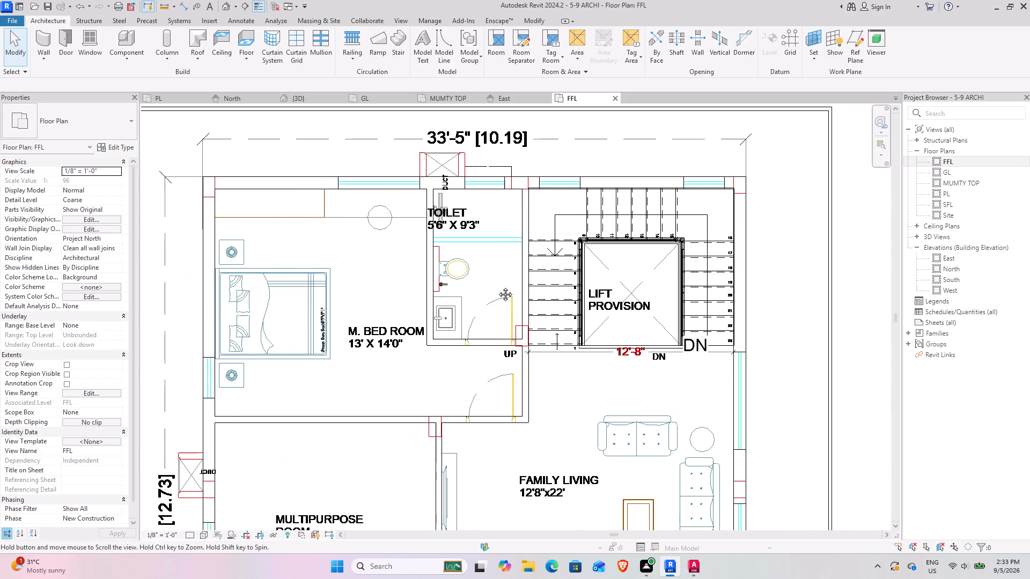
{"action": "middle_click_drag", "start_coordinate": [497, 286], "coordinate": [424, 288]}
{"action": "middle_click_drag", "start_coordinate": [406, 301], "coordinate": [411, 301]}
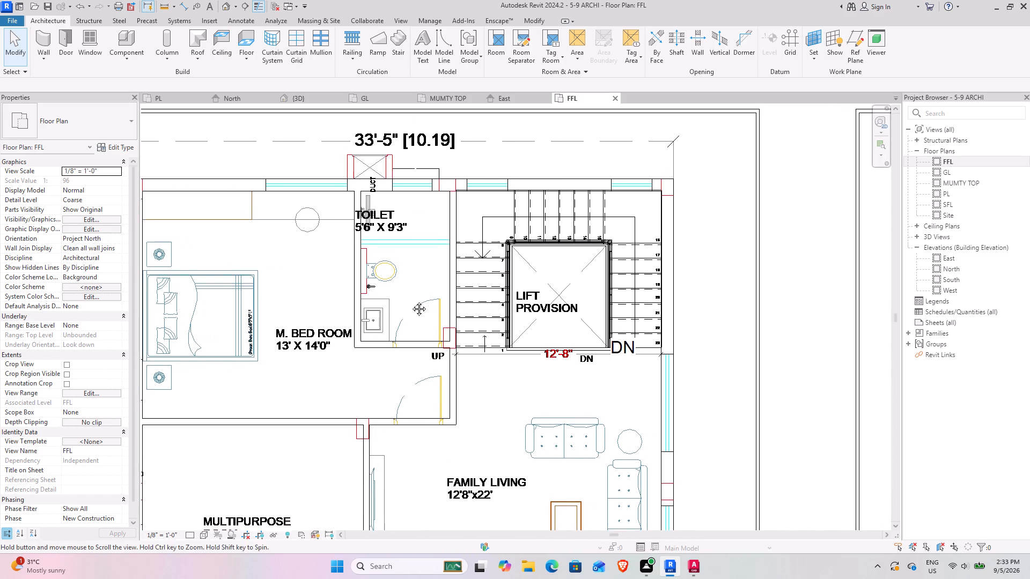
{"action": "middle_click_drag", "start_coordinate": [411, 301], "coordinate": [442, 281]}
{"action": "scroll", "coordinate": [437, 282], "scroll_direction": "down", "scroll_amount": 2}
{"action": "middle_click_drag", "start_coordinate": [401, 298], "coordinate": [396, 244]}
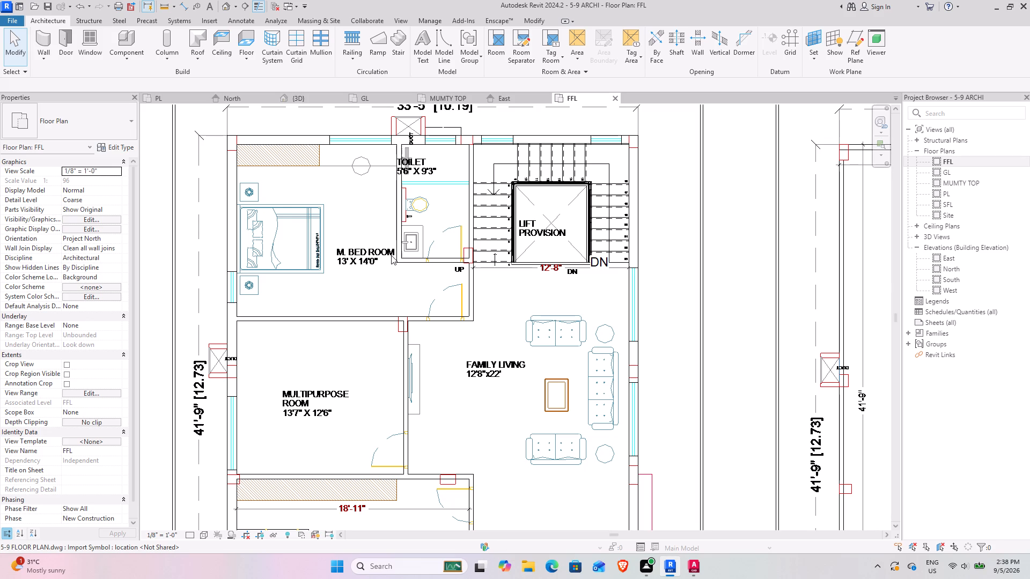
Examine the pooja room and balcony on the FFL plan, checking the door and window openings drawn between them and the family living.
{"action": "scroll", "coordinate": [205, 391], "scroll_direction": "down", "scroll_amount": 5}
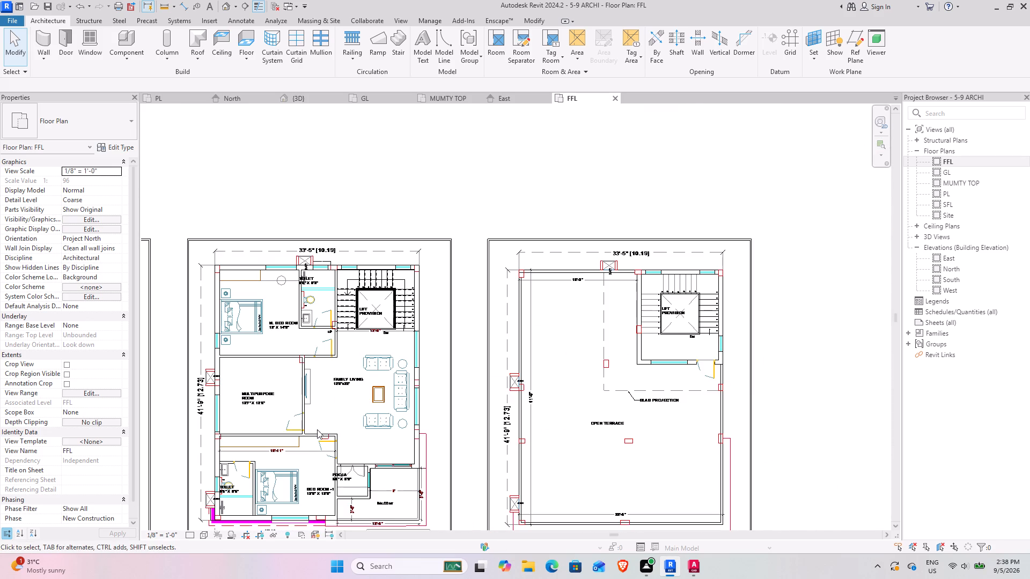
{"action": "middle_click_drag", "start_coordinate": [287, 427], "coordinate": [340, 288]}
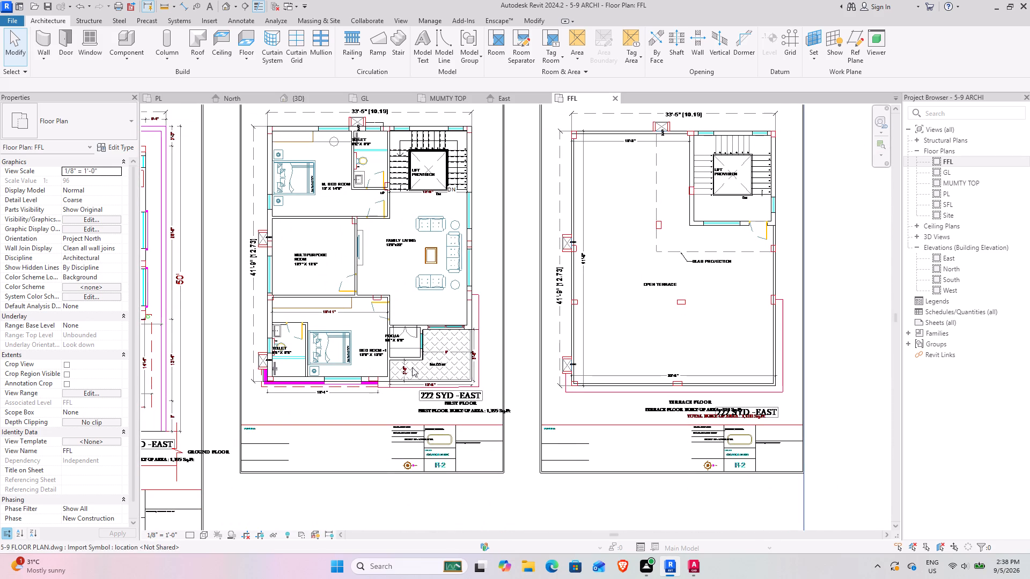
{"action": "scroll", "coordinate": [445, 350], "scroll_direction": "up", "scroll_amount": 2}
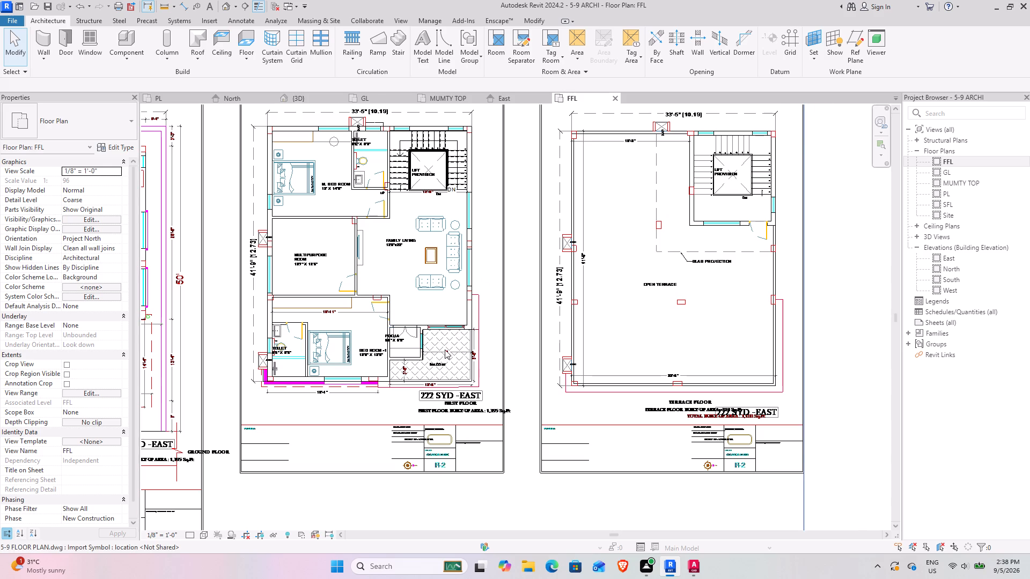
{"action": "scroll", "coordinate": [445, 350], "scroll_direction": "up", "scroll_amount": 2}
{"action": "scroll", "coordinate": [366, 350], "scroll_direction": "up", "scroll_amount": 8}
{"action": "middle_click_drag", "start_coordinate": [483, 291], "coordinate": [389, 318]}
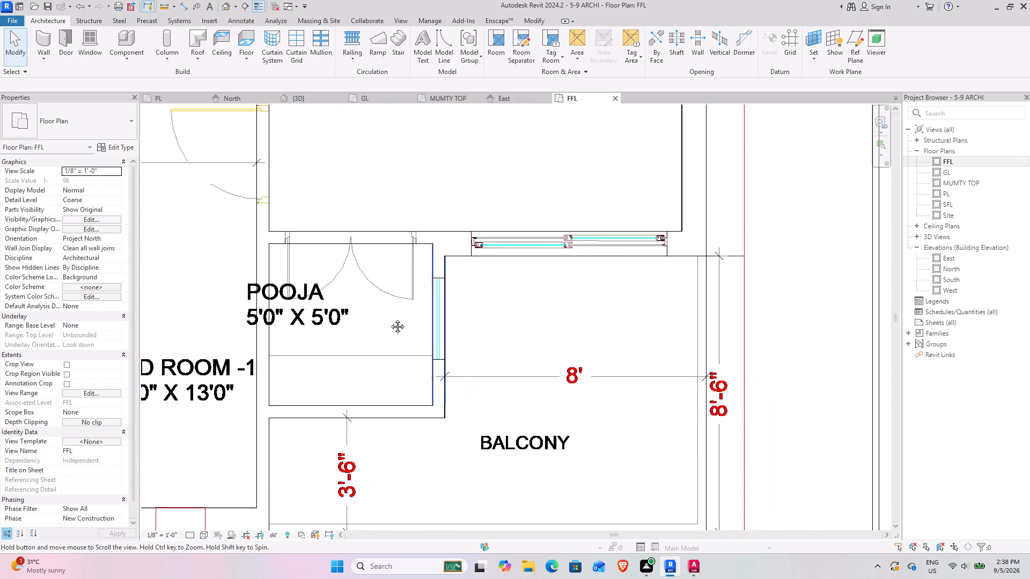
{"action": "middle_click_drag", "start_coordinate": [389, 318], "coordinate": [367, 328]}
{"action": "scroll", "coordinate": [495, 256], "scroll_direction": "up", "scroll_amount": 3}
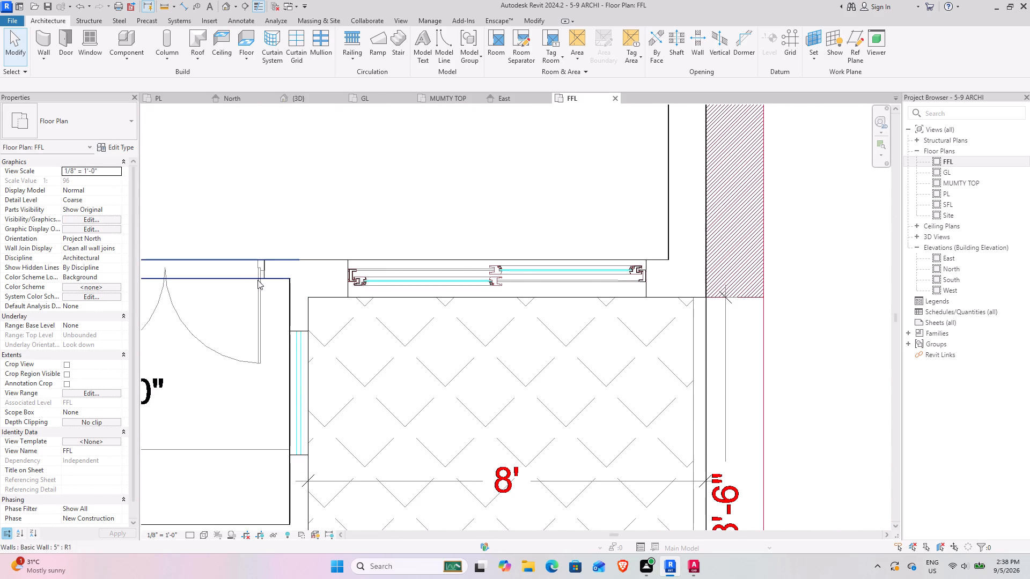
{"action": "scroll", "coordinate": [260, 388], "scroll_direction": "down", "scroll_amount": 3}
{"action": "middle_click_drag", "start_coordinate": [233, 388], "coordinate": [317, 343]}
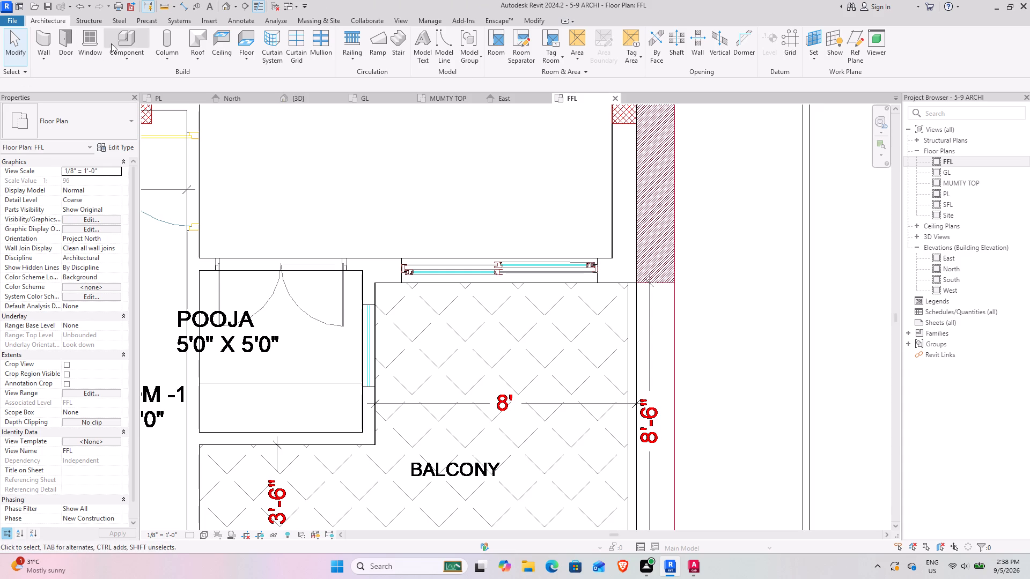
Place a Door-Double-Sliding 72" x 84" door in the wall between the family living and the balcony, and check it in 3D.
{"action": "left_click", "coordinate": [60, 39]}
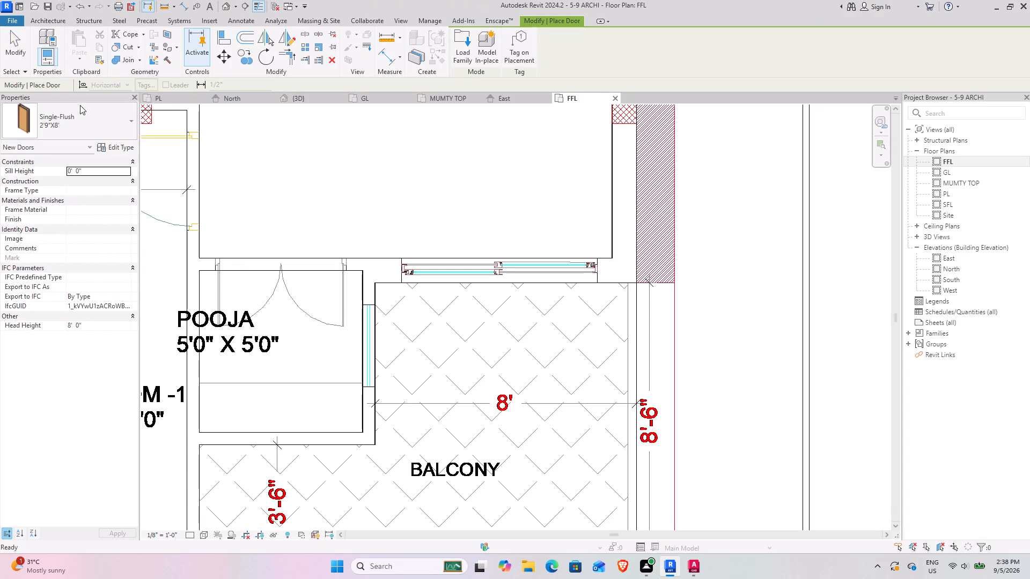
{"action": "left_click", "coordinate": [75, 122]}
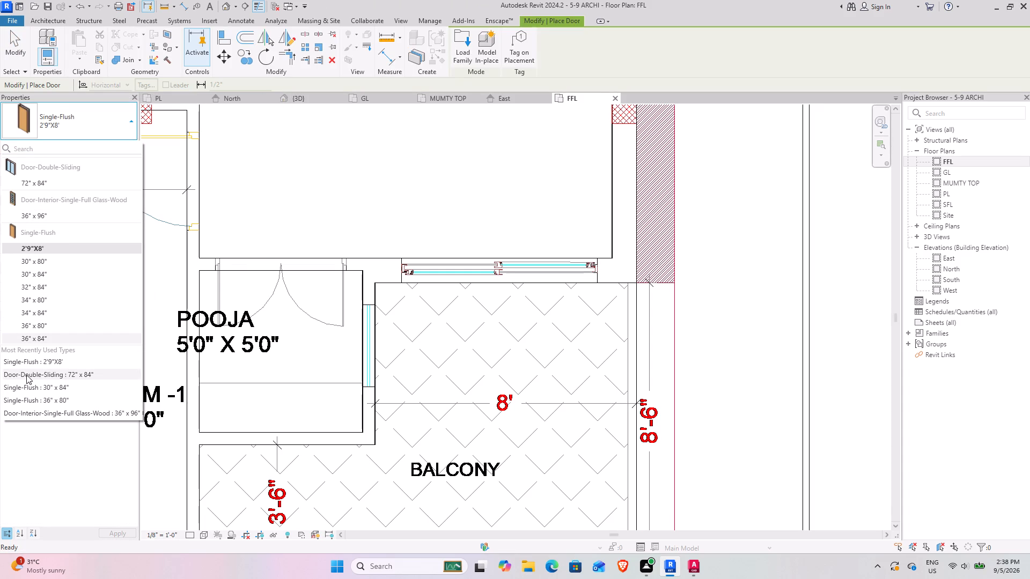
{"action": "left_click", "coordinate": [72, 373]}
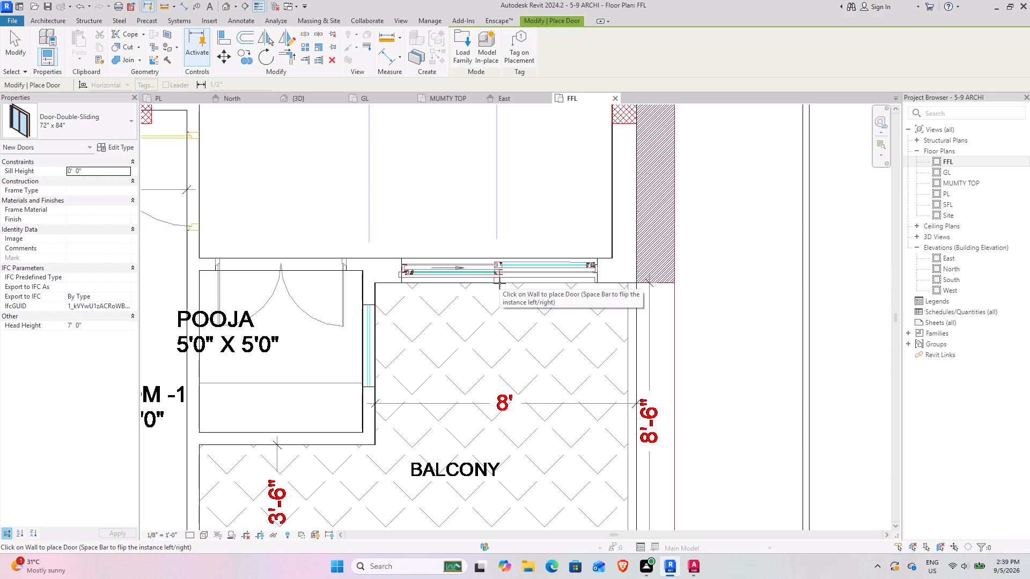
{"action": "left_click", "coordinate": [503, 283]}
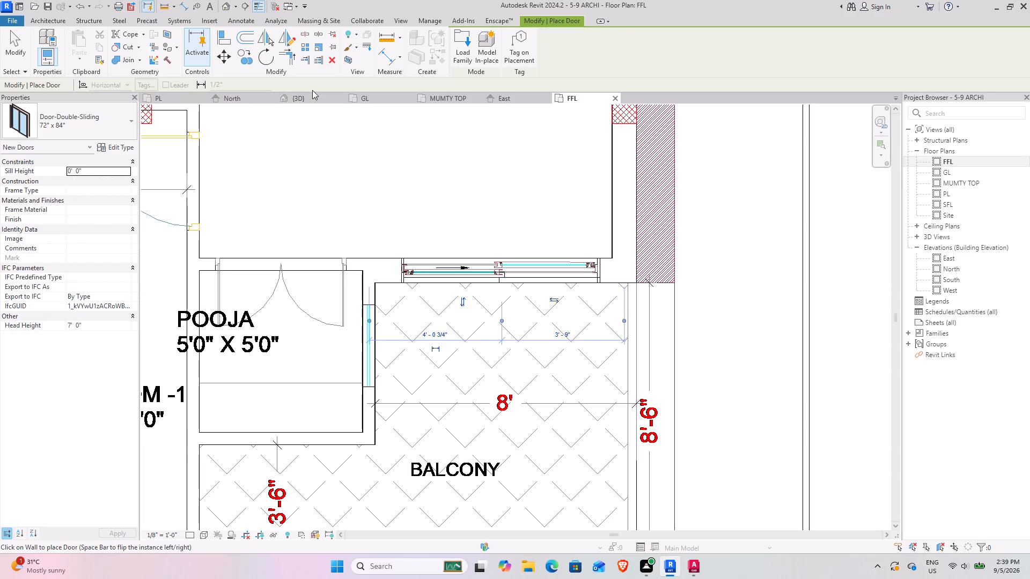
{"action": "left_click", "coordinate": [297, 101]}
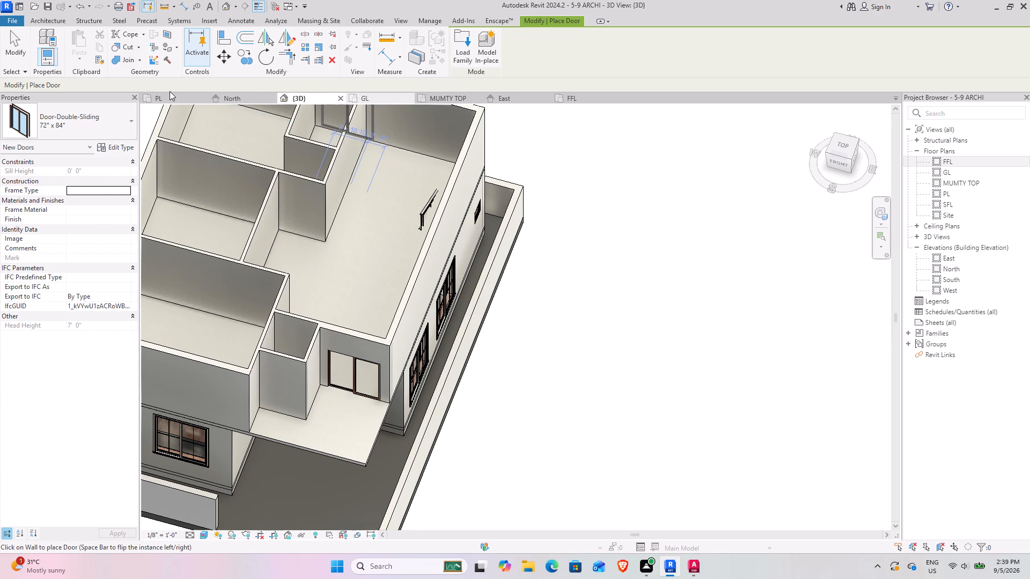
{"action": "left_click", "coordinate": [586, 99]}
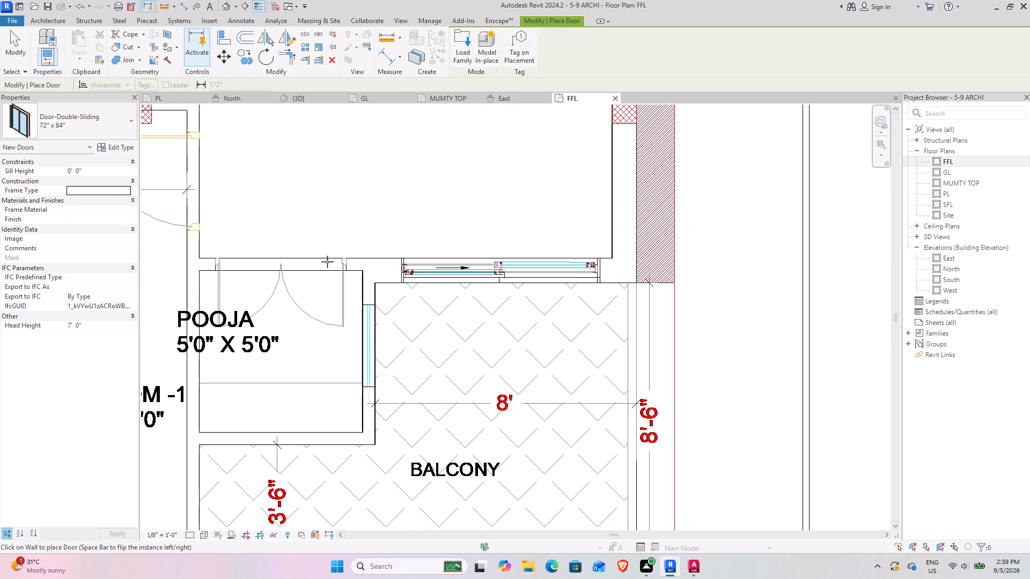
{"action": "left_click", "coordinate": [8, 43]}
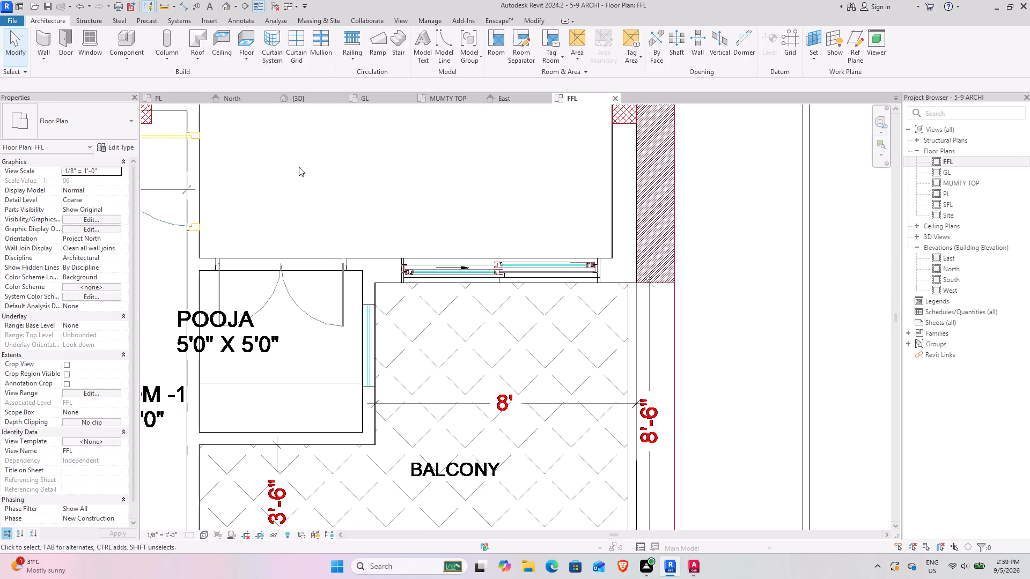
Examine the family living and the staircase around the lift provision on the FFL plan against the imported drawing.
{"action": "scroll", "coordinate": [346, 221], "scroll_direction": "down", "scroll_amount": 9}
{"action": "middle_click_drag", "start_coordinate": [367, 177], "coordinate": [354, 294]}
{"action": "middle_click_drag", "start_coordinate": [336, 153], "coordinate": [342, 224]}
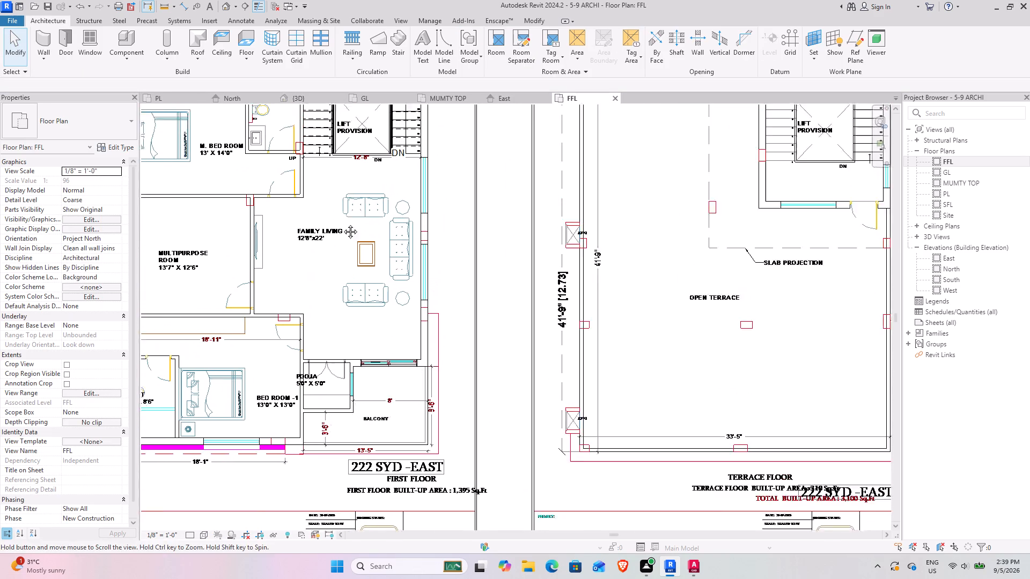
{"action": "middle_click_drag", "start_coordinate": [342, 224], "coordinate": [342, 253]}
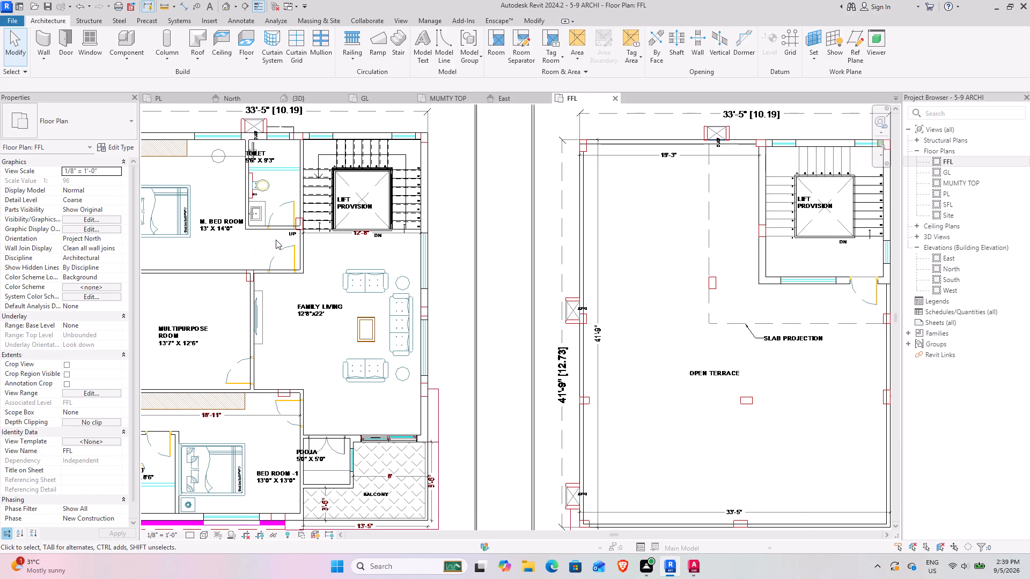
{"action": "scroll", "coordinate": [366, 188], "scroll_direction": "up", "scroll_amount": 4}
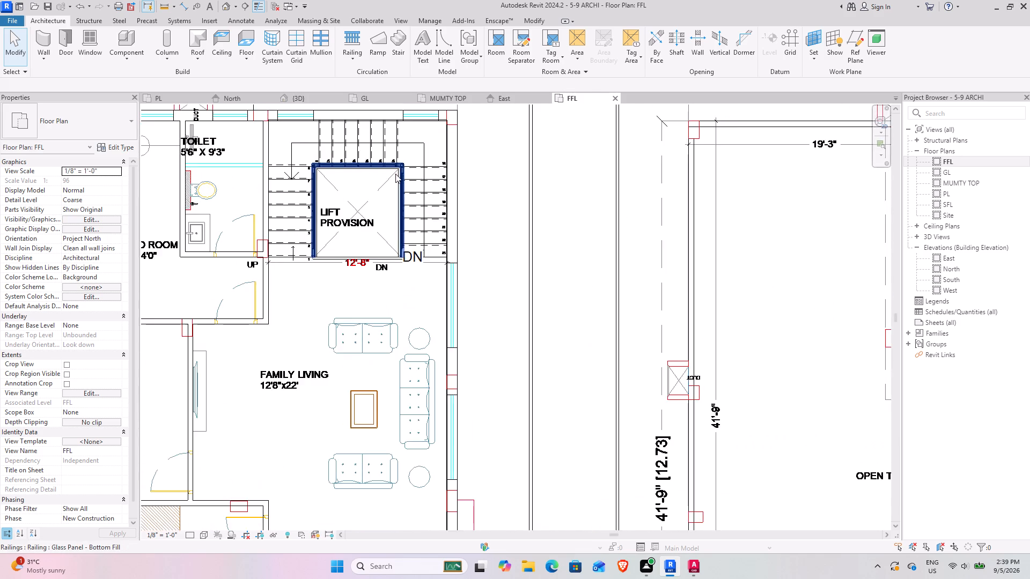
{"action": "scroll", "coordinate": [395, 174], "scroll_direction": "up", "scroll_amount": 6}
{"action": "scroll", "coordinate": [324, 265], "scroll_direction": "down", "scroll_amount": 11}
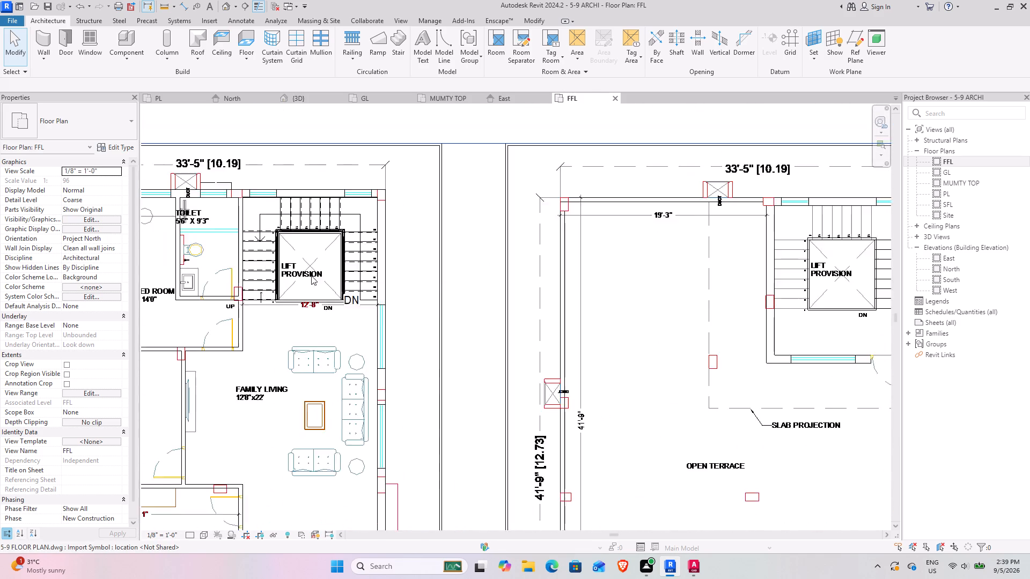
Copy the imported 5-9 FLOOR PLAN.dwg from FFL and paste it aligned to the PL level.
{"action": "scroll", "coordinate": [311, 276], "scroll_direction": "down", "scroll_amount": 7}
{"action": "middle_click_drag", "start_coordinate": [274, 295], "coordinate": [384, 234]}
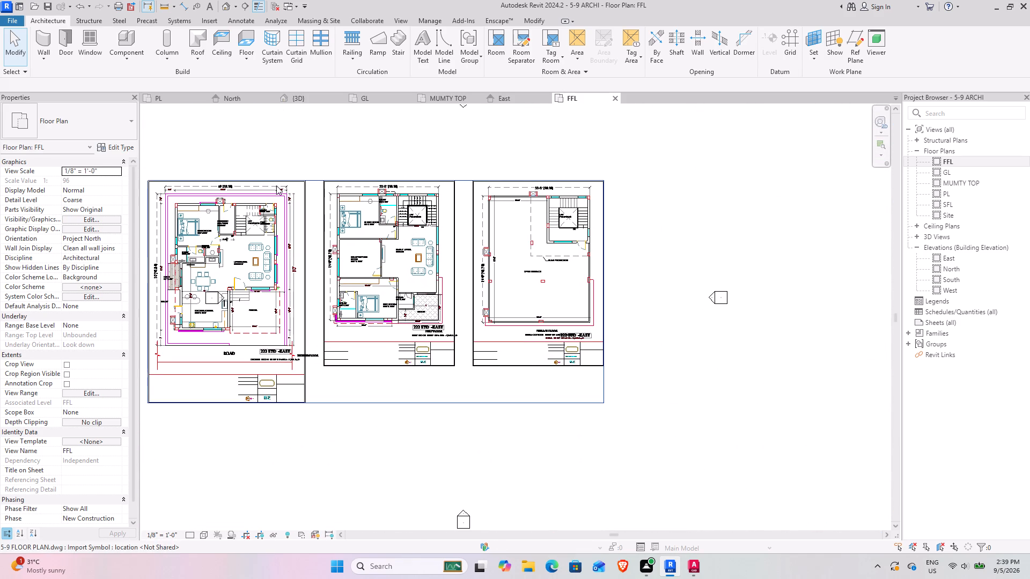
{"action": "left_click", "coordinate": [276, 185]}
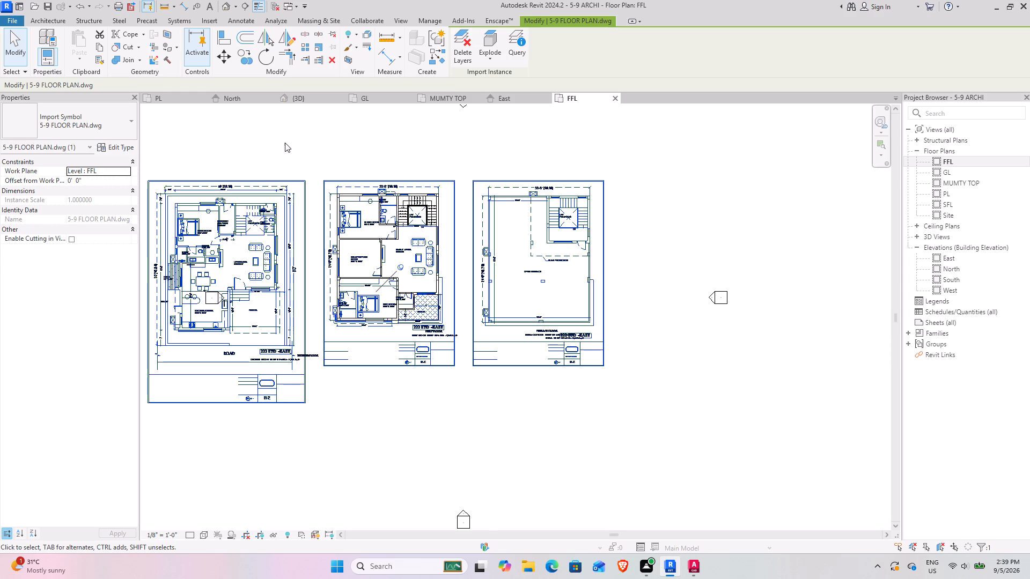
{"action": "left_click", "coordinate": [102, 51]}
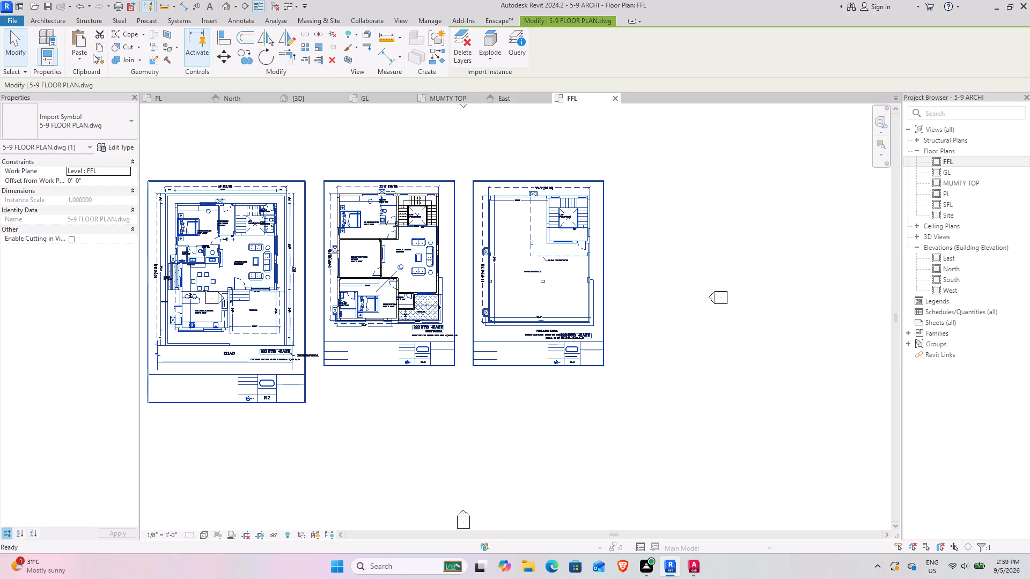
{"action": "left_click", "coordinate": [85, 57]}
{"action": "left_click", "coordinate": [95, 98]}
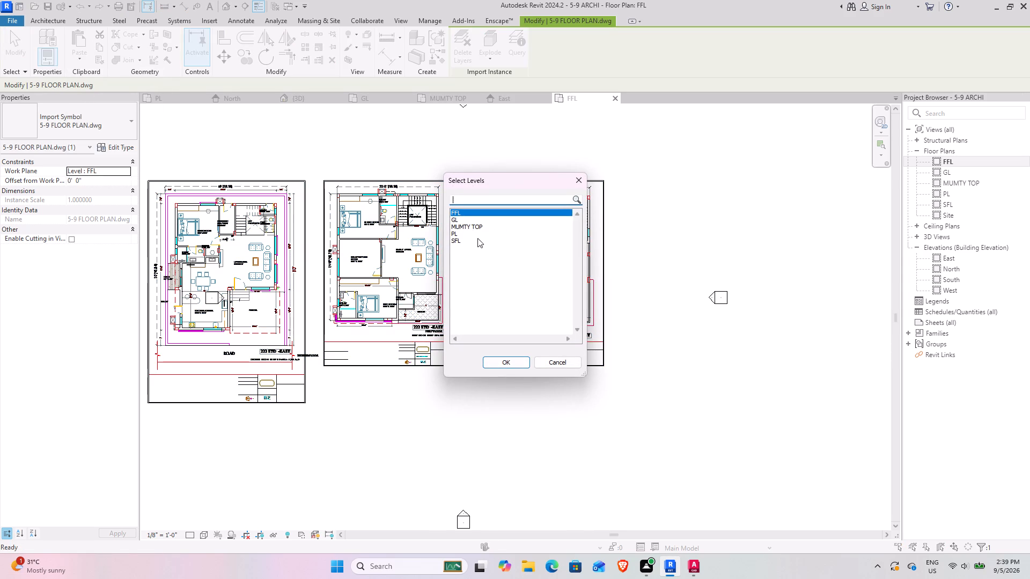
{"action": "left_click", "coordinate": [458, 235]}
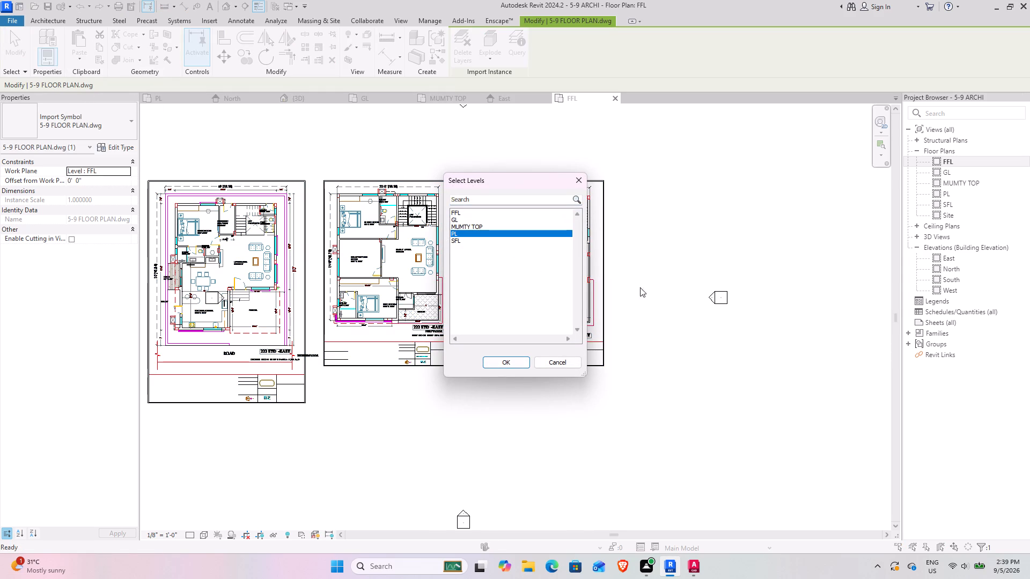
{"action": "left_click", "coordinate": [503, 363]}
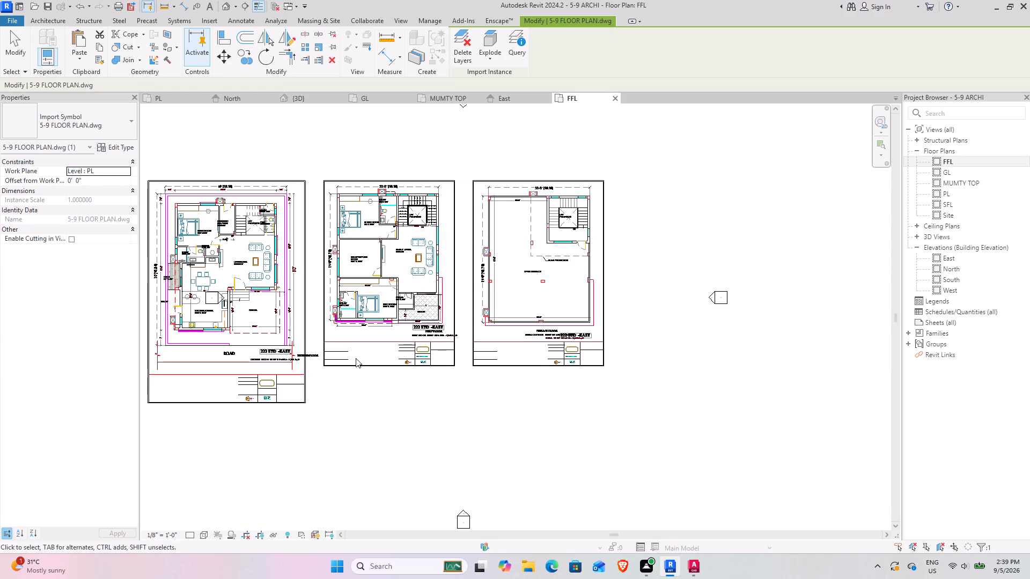
In the PL plan, move the FFL-level import so the ground-floor drawing's master-bedroom outer corner meets the matching corner of the modelled 10" walls.
{"action": "left_click", "coordinate": [170, 94]}
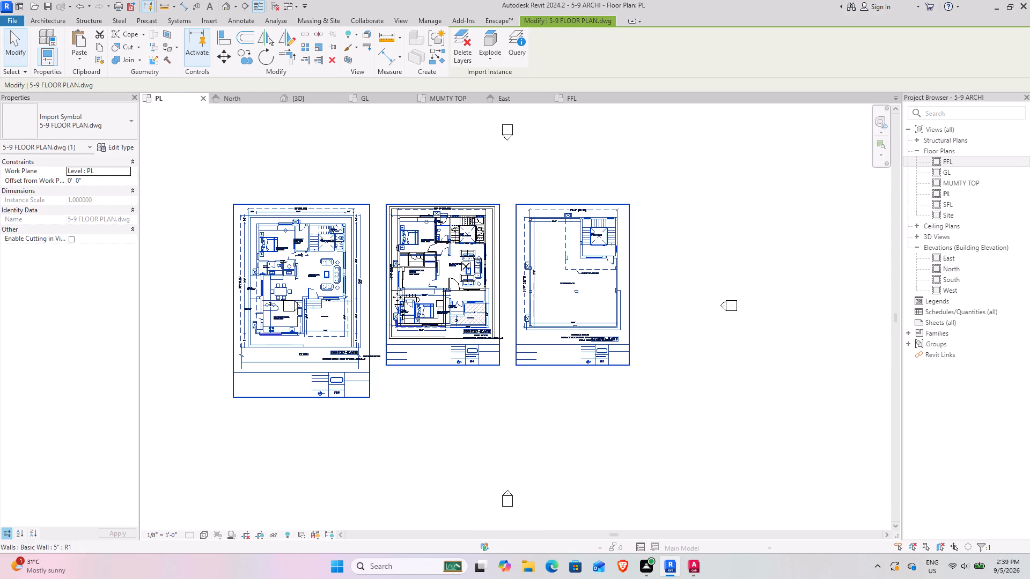
{"action": "scroll", "coordinate": [412, 267], "scroll_direction": "up", "scroll_amount": 8}
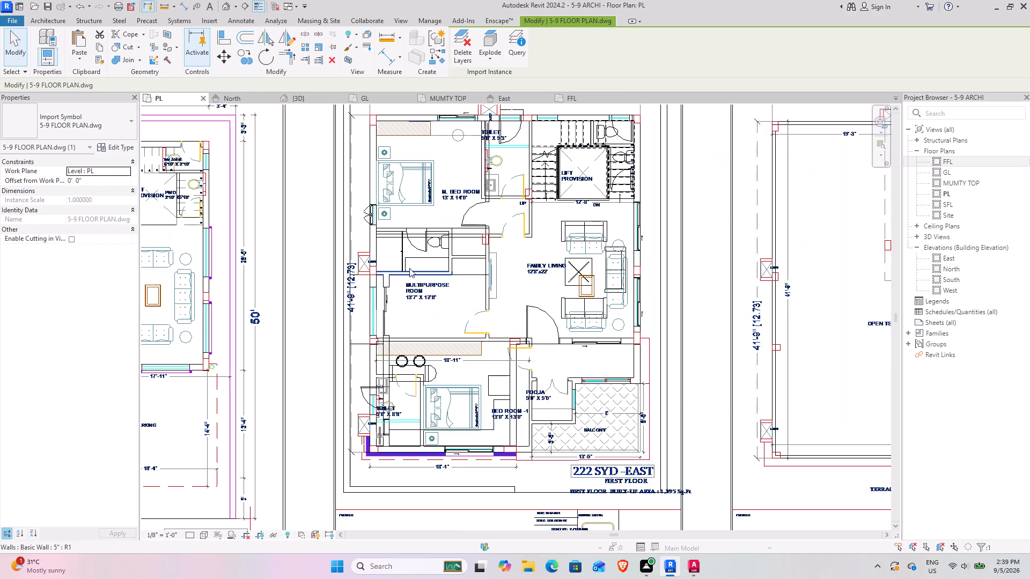
{"action": "scroll", "coordinate": [391, 380], "scroll_direction": "down", "scroll_amount": 9}
{"action": "left_click", "coordinate": [646, 482]}
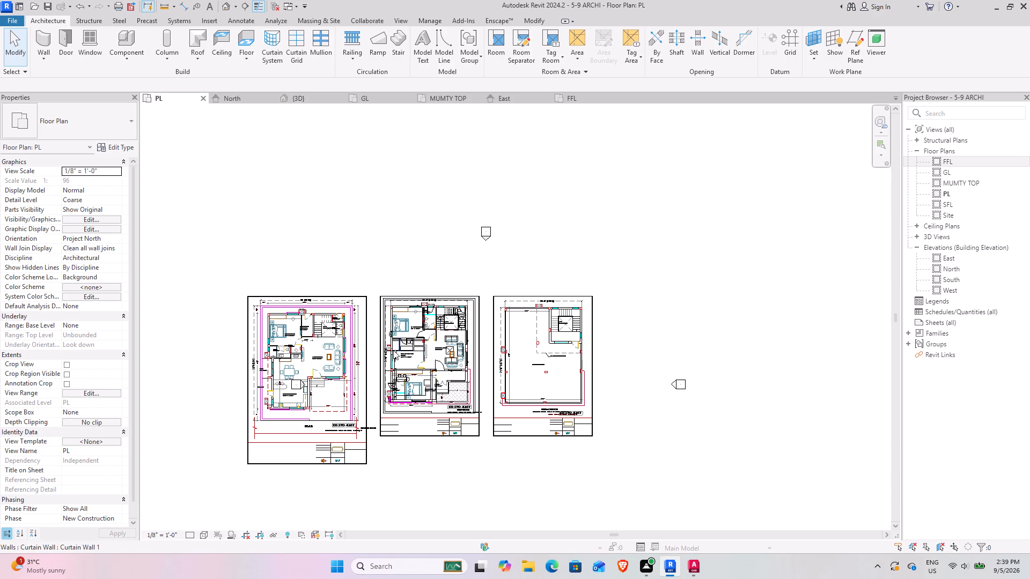
{"action": "left_click", "coordinate": [356, 296]}
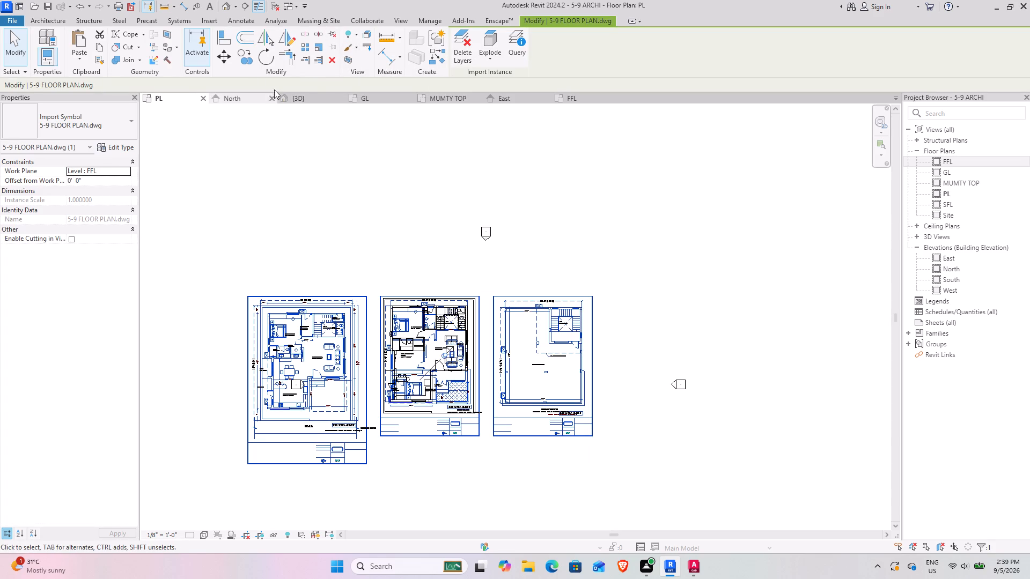
{"action": "left_click", "coordinate": [330, 29]}
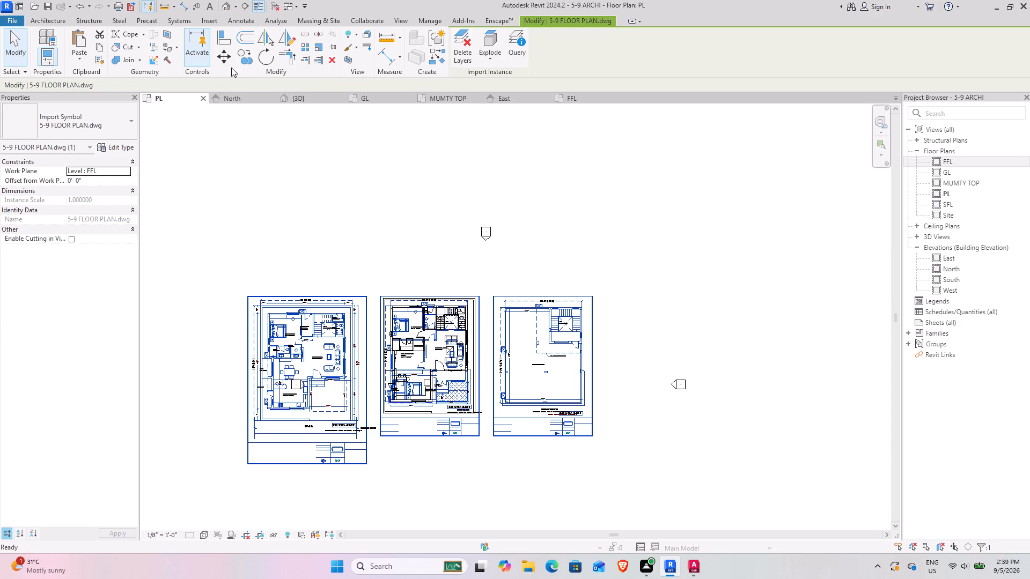
{"action": "left_click", "coordinate": [225, 54]}
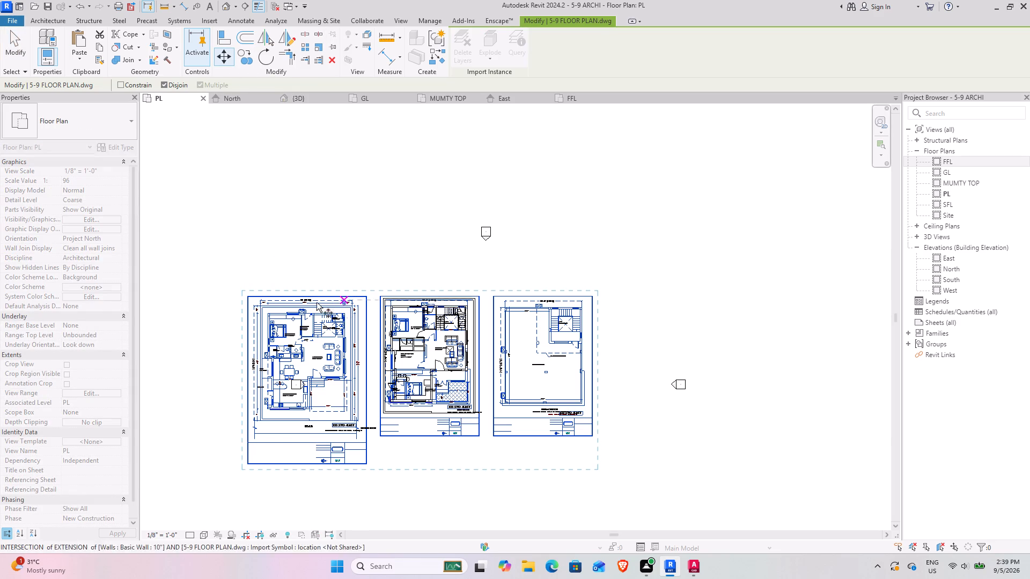
{"action": "scroll", "coordinate": [269, 308], "scroll_direction": "up", "scroll_amount": 10}
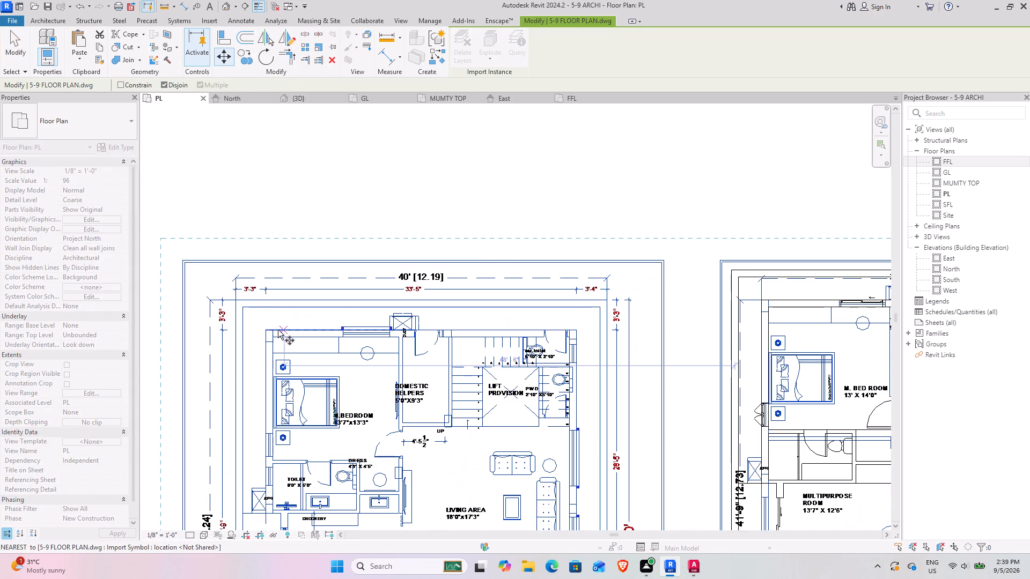
{"action": "left_click", "coordinate": [266, 330]}
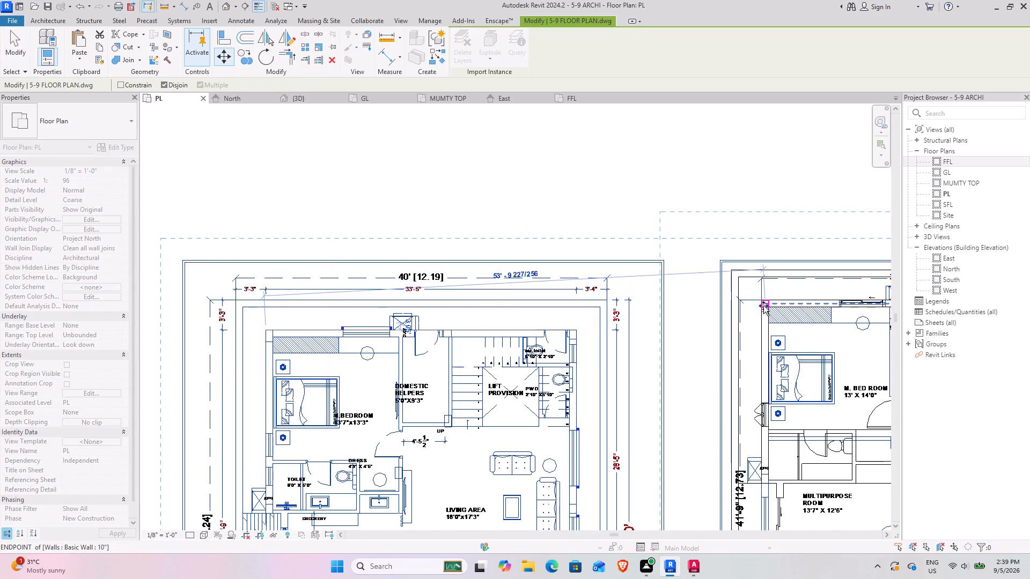
{"action": "left_click", "coordinate": [762, 301]}
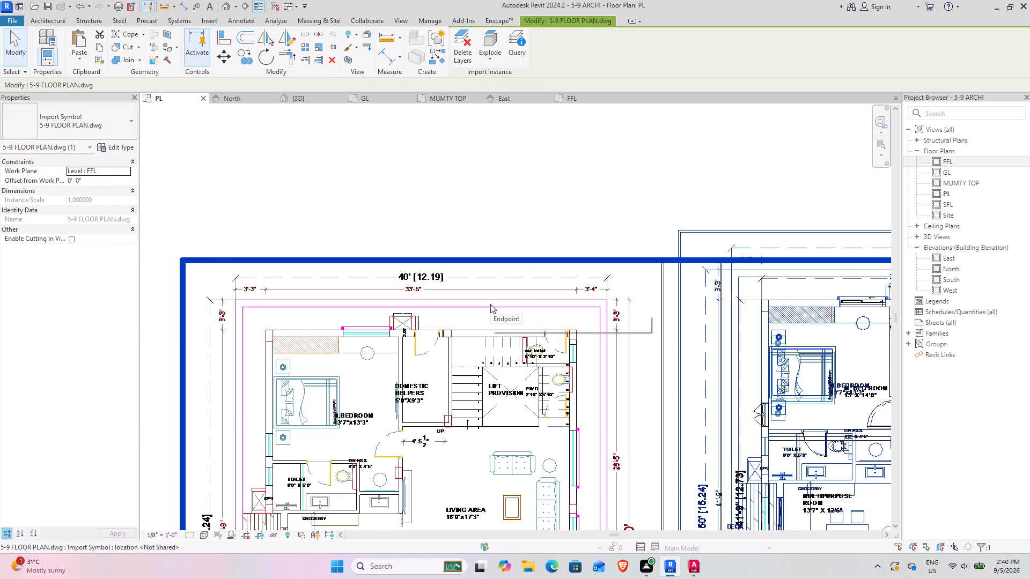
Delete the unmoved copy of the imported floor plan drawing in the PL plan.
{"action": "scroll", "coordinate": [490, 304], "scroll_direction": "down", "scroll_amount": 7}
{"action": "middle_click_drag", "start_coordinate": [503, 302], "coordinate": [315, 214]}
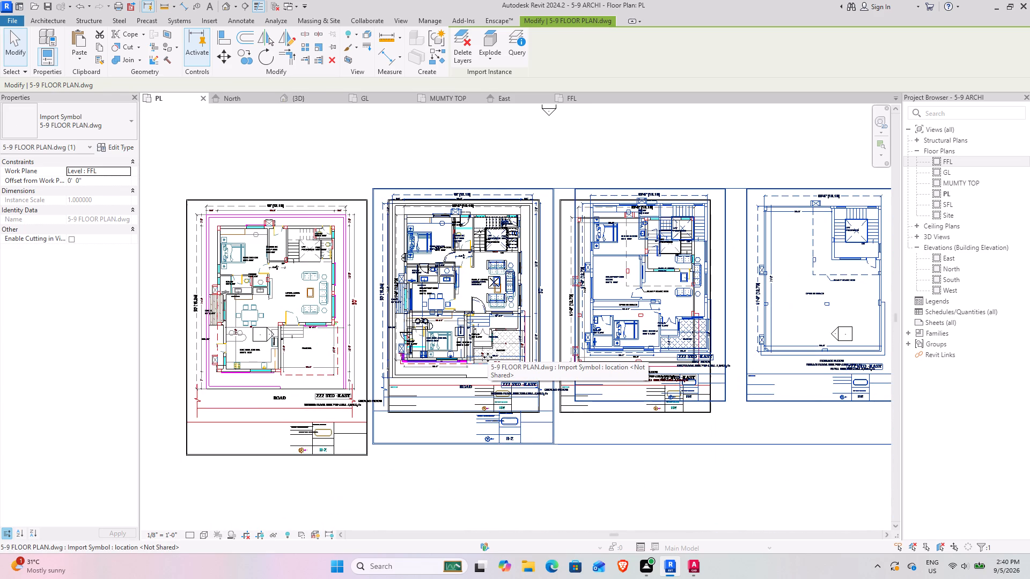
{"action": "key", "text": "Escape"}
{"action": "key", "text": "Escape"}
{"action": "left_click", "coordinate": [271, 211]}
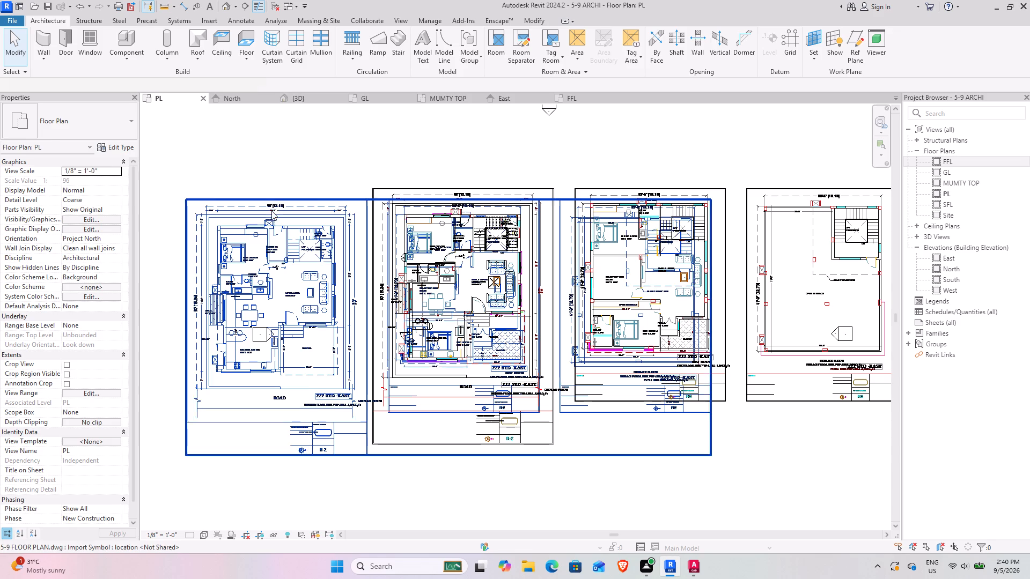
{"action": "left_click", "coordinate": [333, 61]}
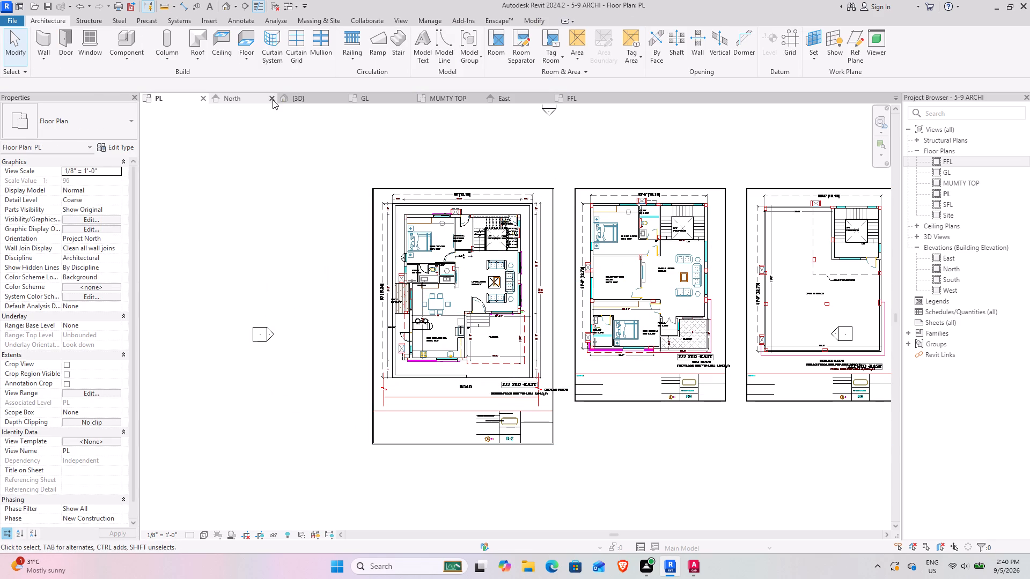
Select the remaining imported drawing in the FFL and PL plans to check its work plane and its alignment with the modelled walls.
{"action": "left_click", "coordinate": [573, 97]}
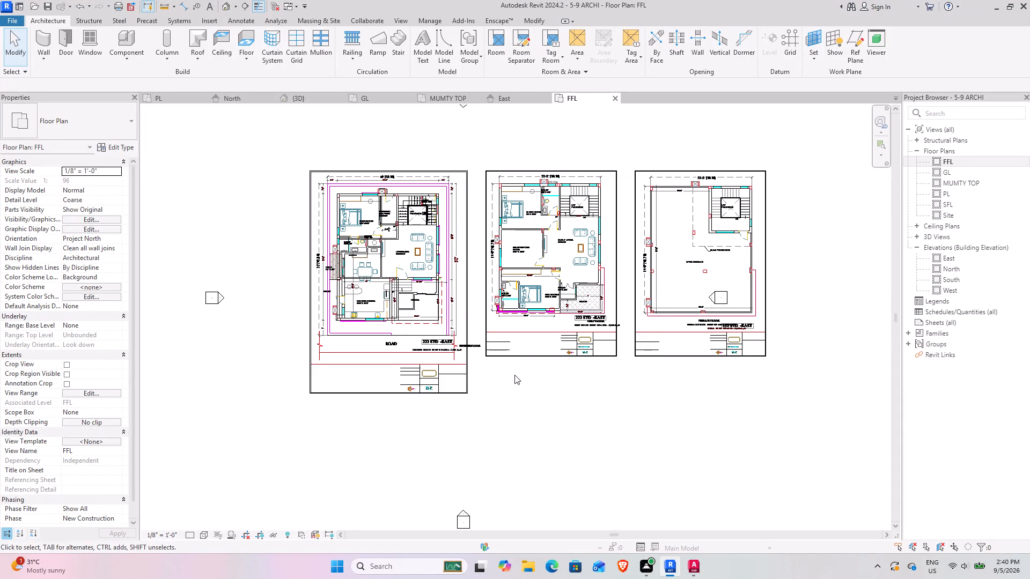
{"action": "left_click", "coordinate": [490, 342]}
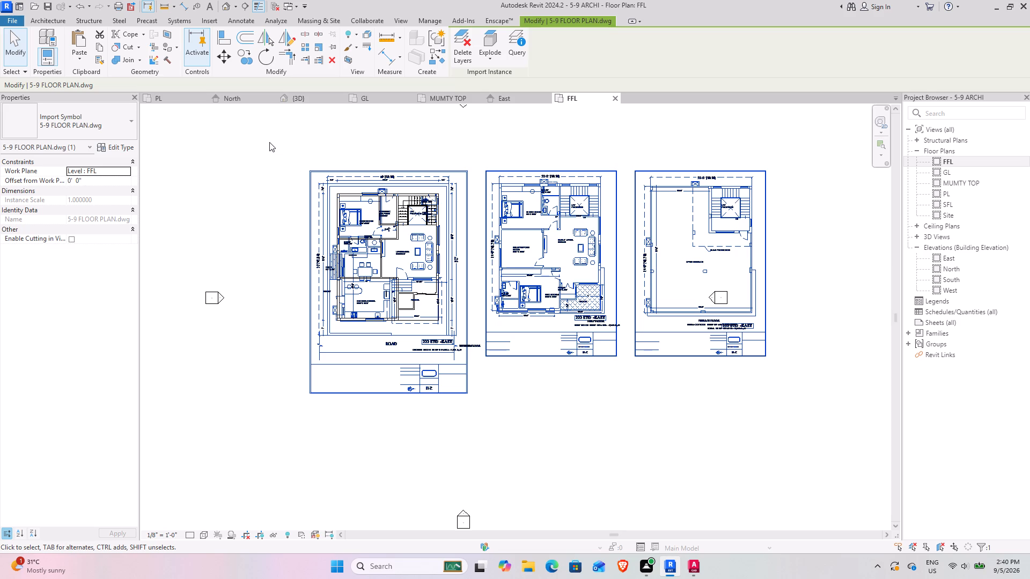
{"action": "left_click", "coordinate": [173, 96]}
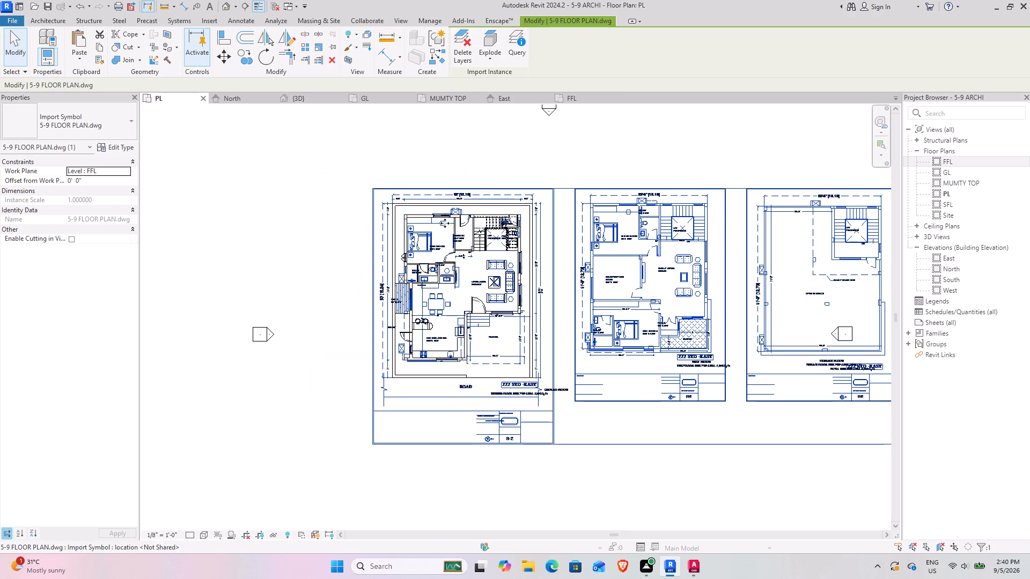
{"action": "left_click", "coordinate": [503, 206]}
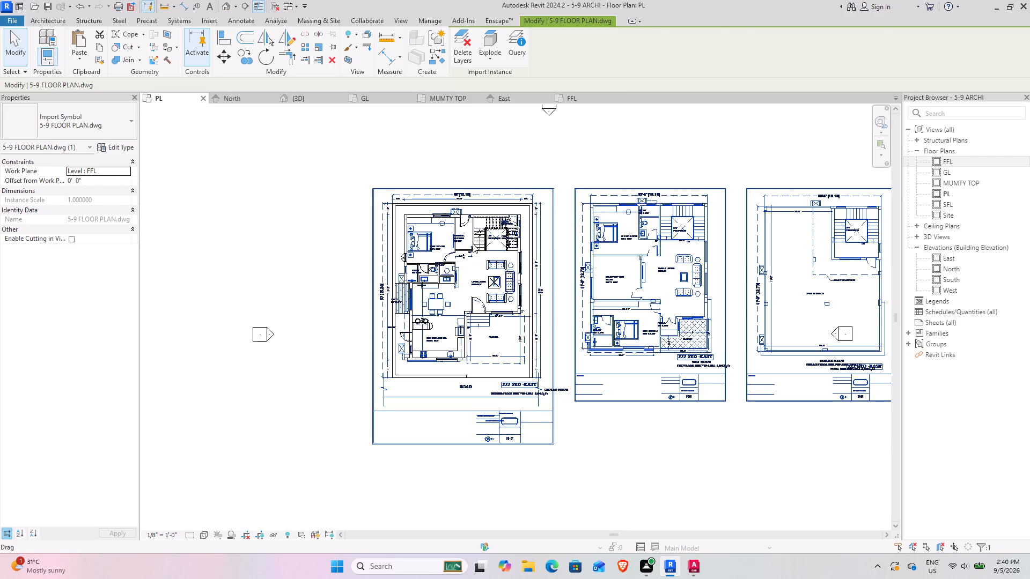
{"action": "key", "text": "Escape"}
{"action": "key", "text": "Escape"}
{"action": "left_click", "coordinate": [491, 196]}
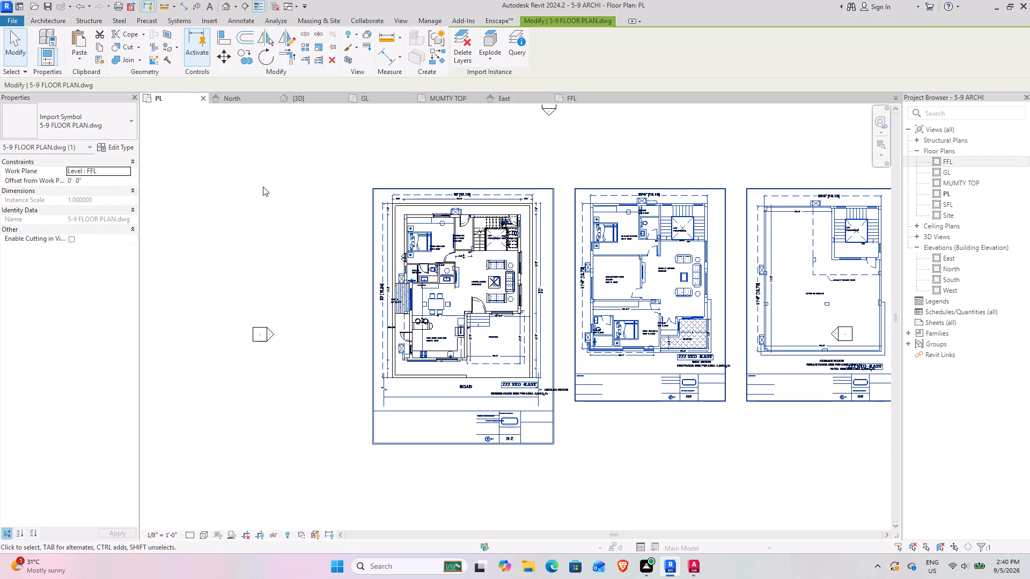
{"action": "key", "text": "Escape"}
{"action": "scroll", "coordinate": [473, 311], "scroll_direction": "down", "scroll_amount": 3}
{"action": "middle_click_drag", "start_coordinate": [526, 310], "coordinate": [343, 274]}
{"action": "left_click", "coordinate": [576, 98]}
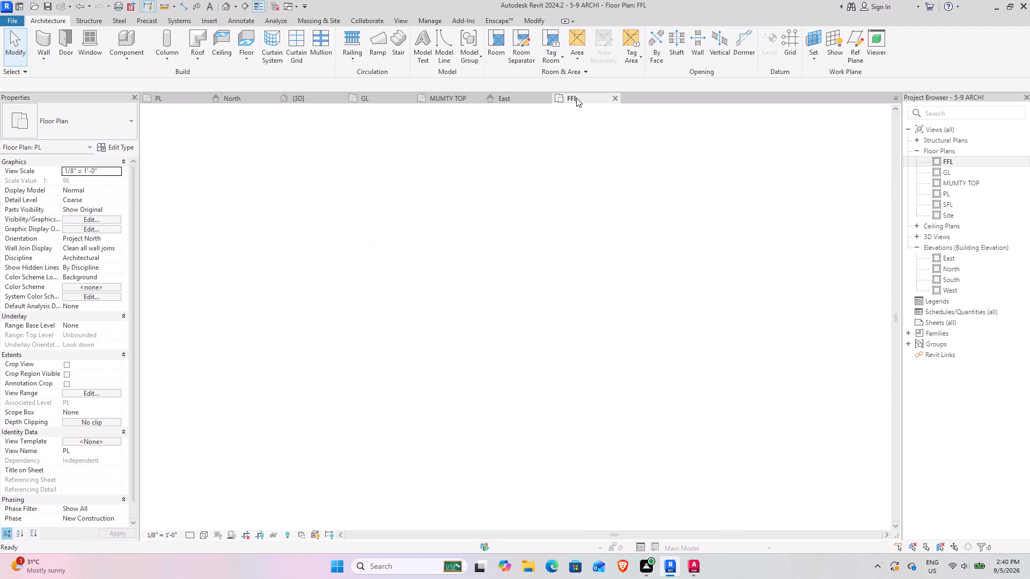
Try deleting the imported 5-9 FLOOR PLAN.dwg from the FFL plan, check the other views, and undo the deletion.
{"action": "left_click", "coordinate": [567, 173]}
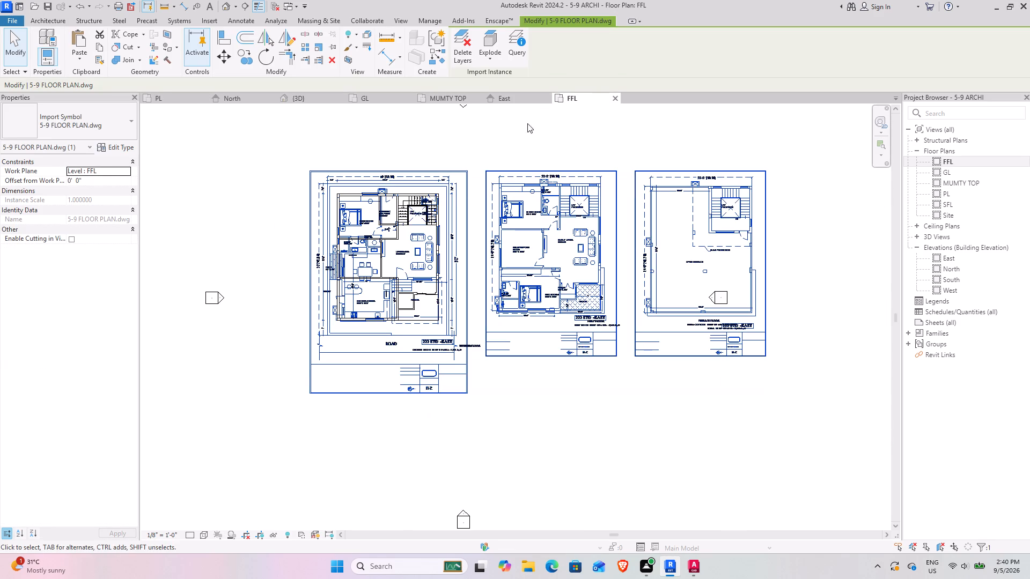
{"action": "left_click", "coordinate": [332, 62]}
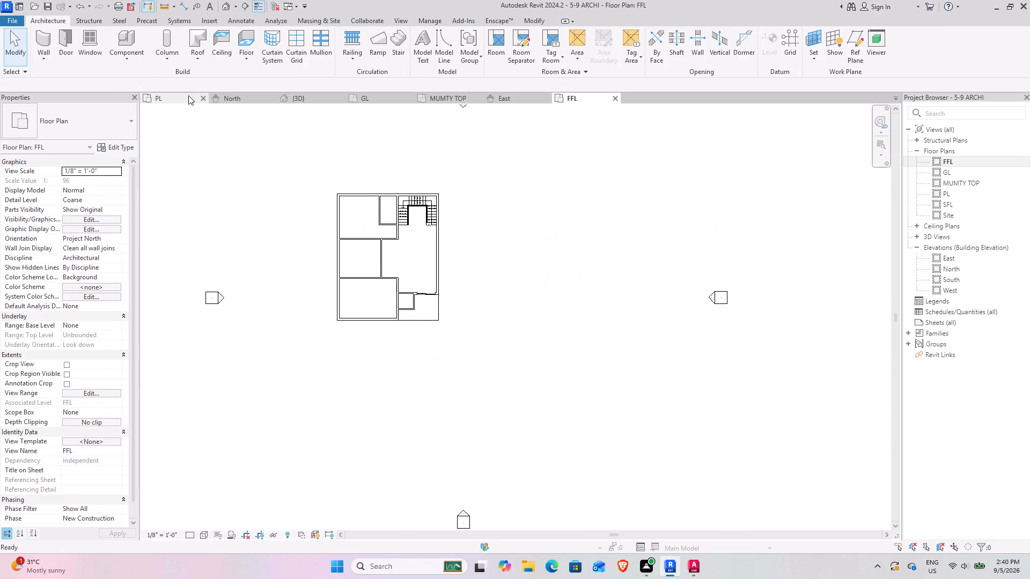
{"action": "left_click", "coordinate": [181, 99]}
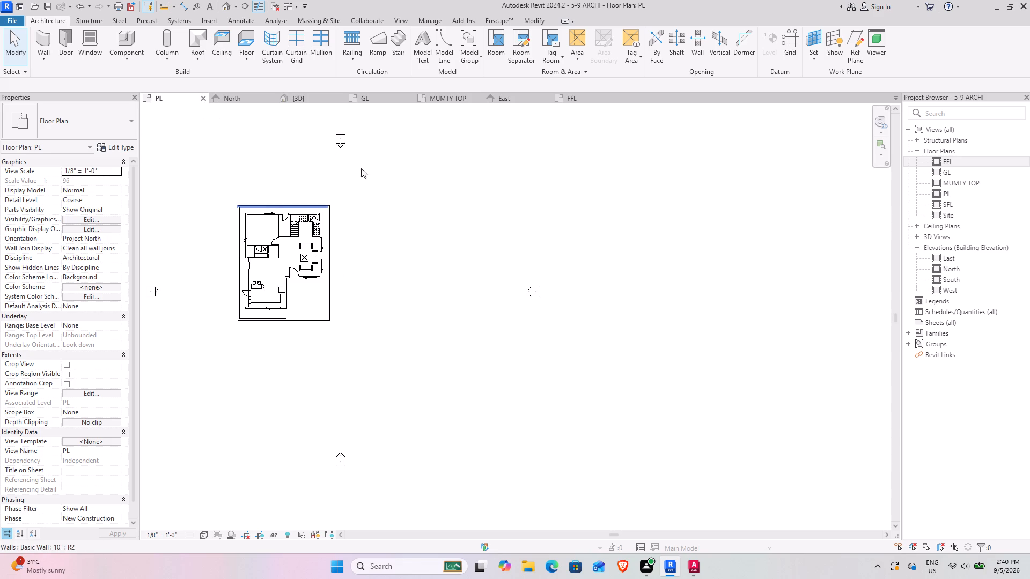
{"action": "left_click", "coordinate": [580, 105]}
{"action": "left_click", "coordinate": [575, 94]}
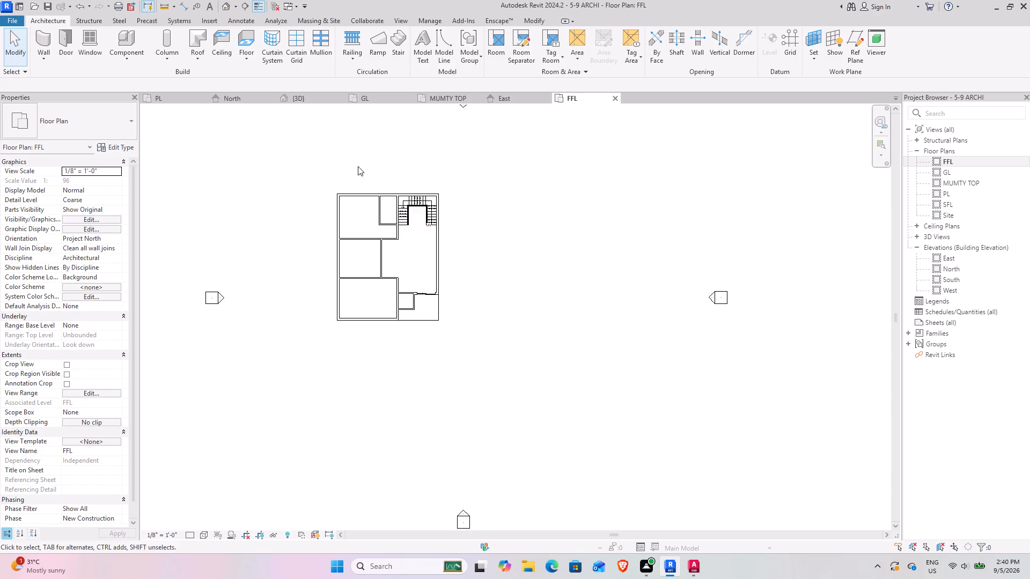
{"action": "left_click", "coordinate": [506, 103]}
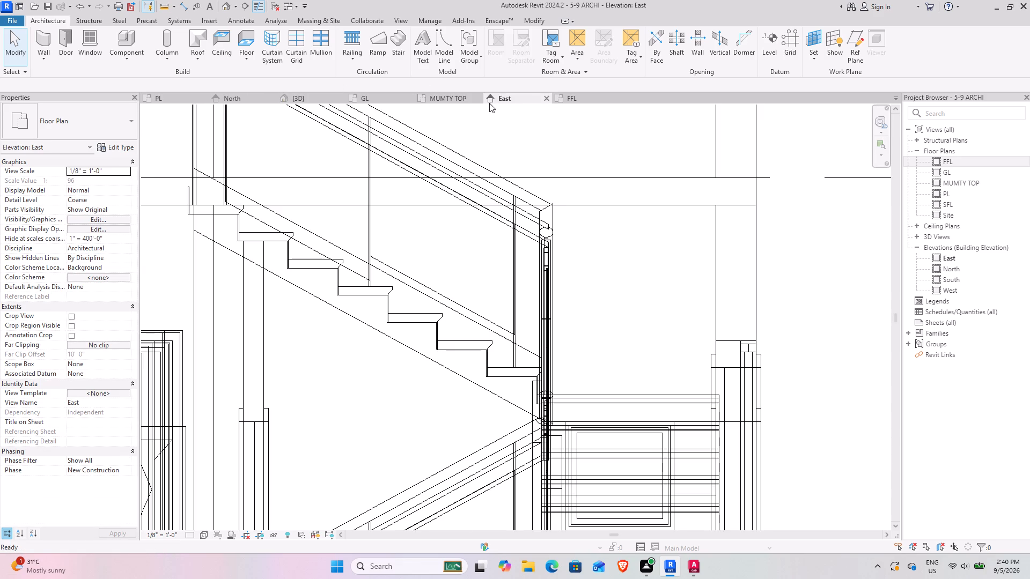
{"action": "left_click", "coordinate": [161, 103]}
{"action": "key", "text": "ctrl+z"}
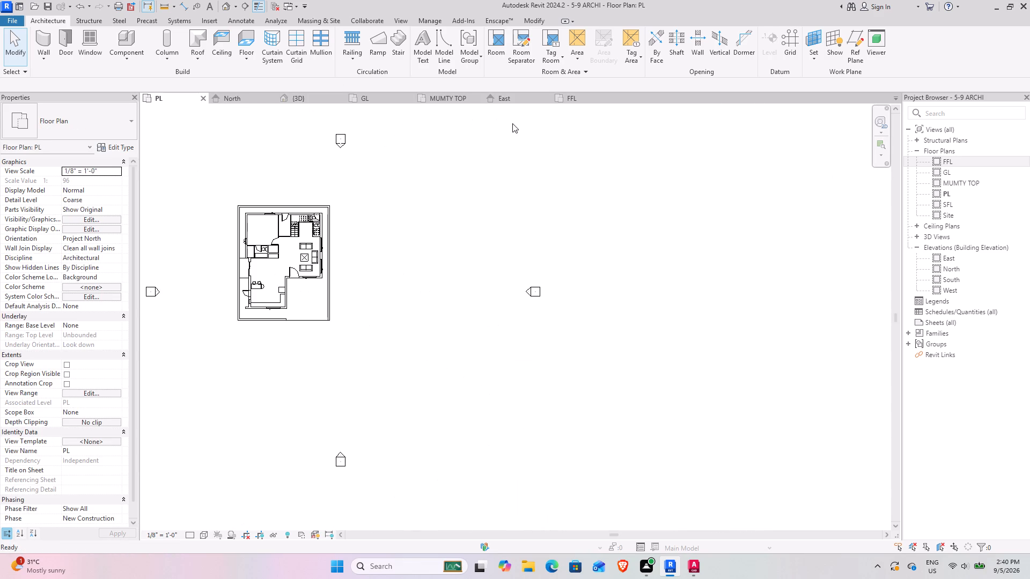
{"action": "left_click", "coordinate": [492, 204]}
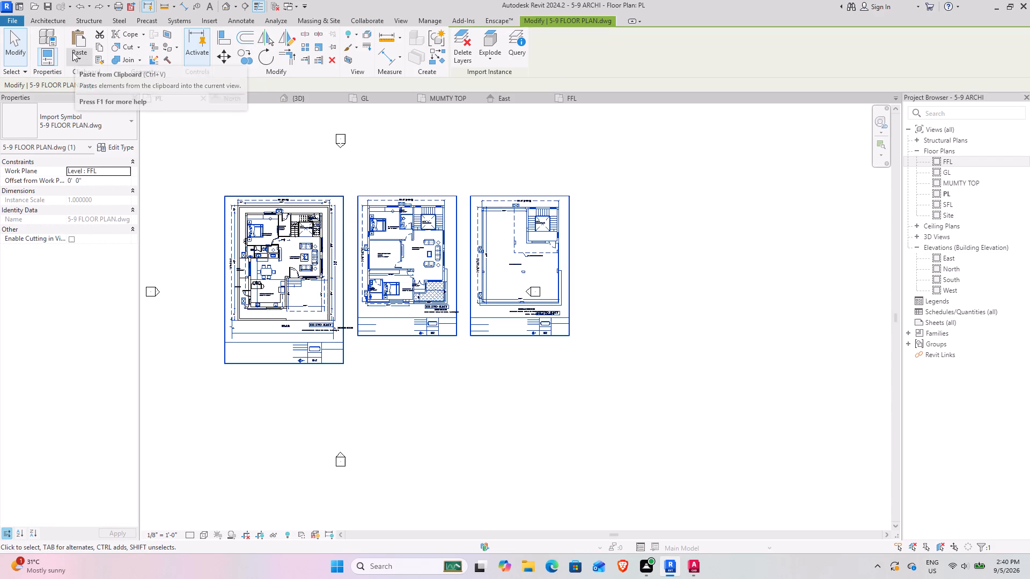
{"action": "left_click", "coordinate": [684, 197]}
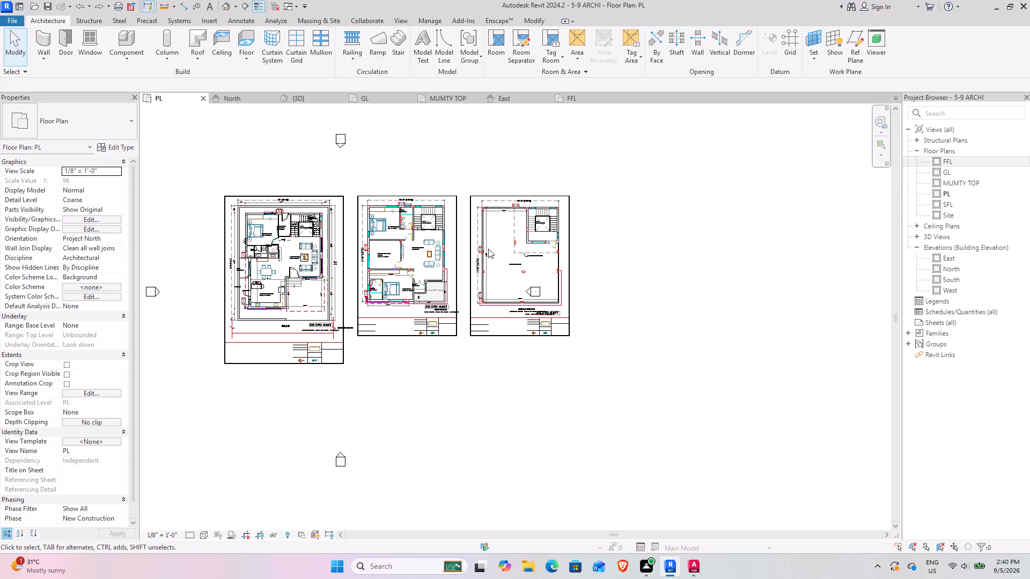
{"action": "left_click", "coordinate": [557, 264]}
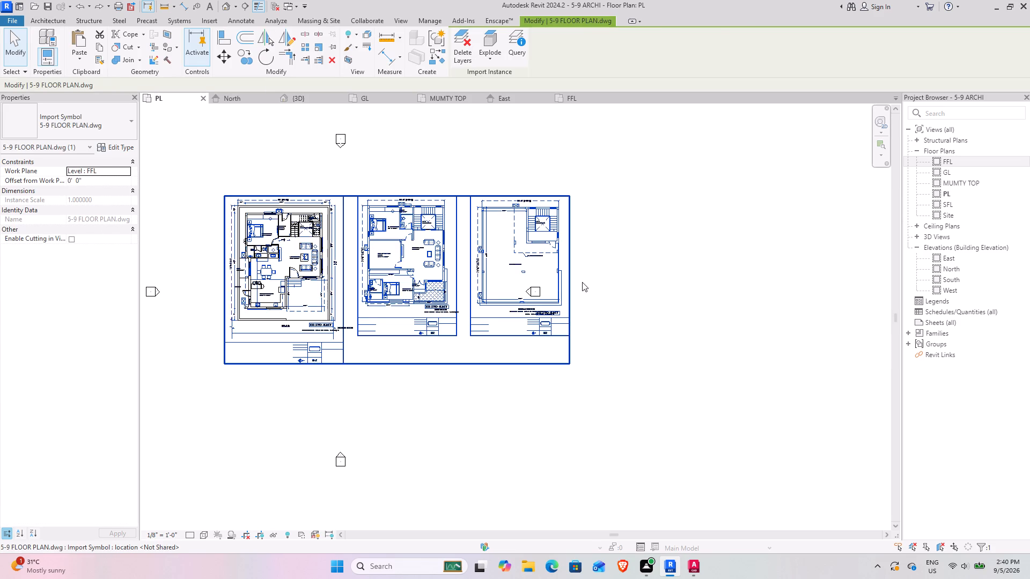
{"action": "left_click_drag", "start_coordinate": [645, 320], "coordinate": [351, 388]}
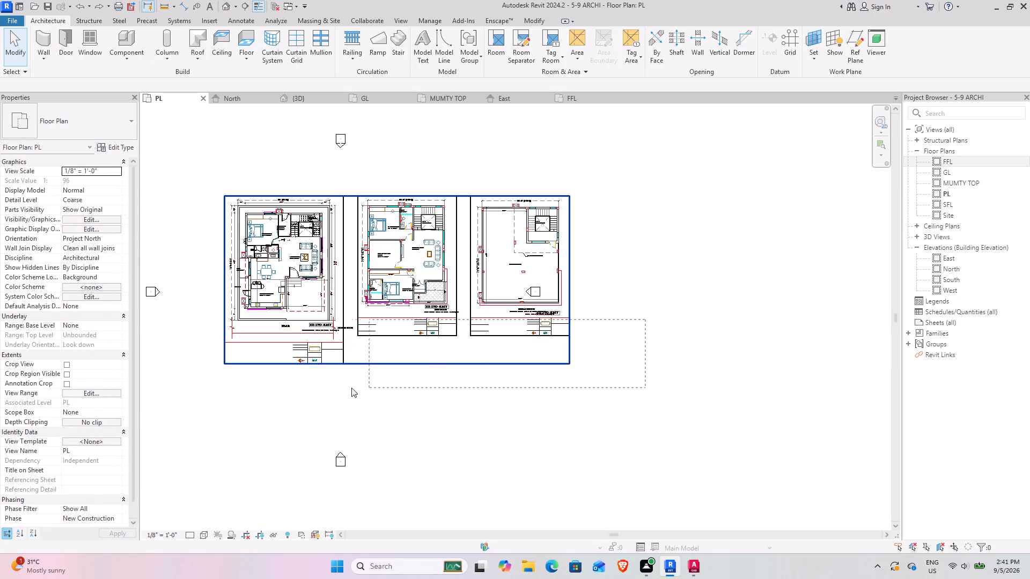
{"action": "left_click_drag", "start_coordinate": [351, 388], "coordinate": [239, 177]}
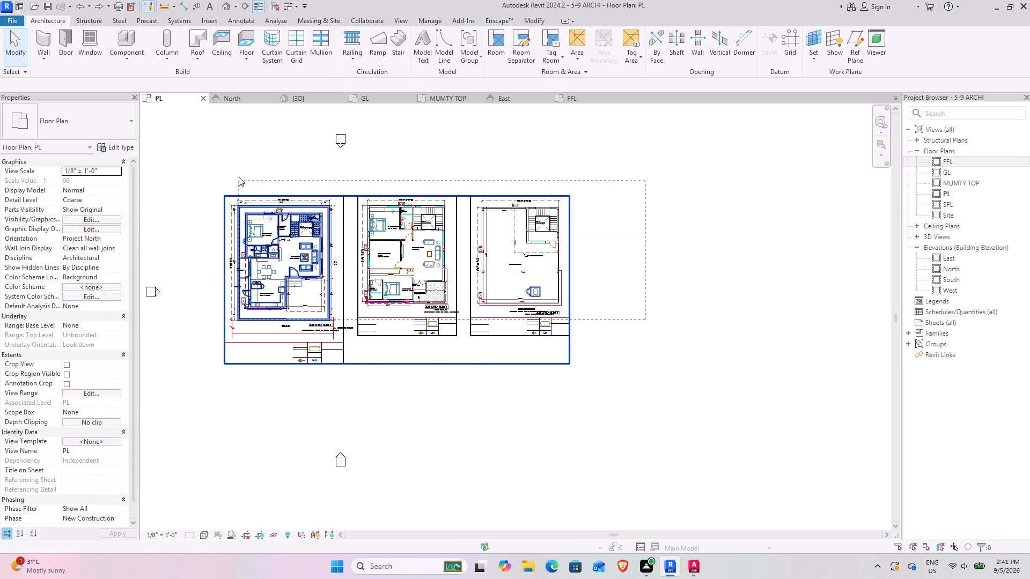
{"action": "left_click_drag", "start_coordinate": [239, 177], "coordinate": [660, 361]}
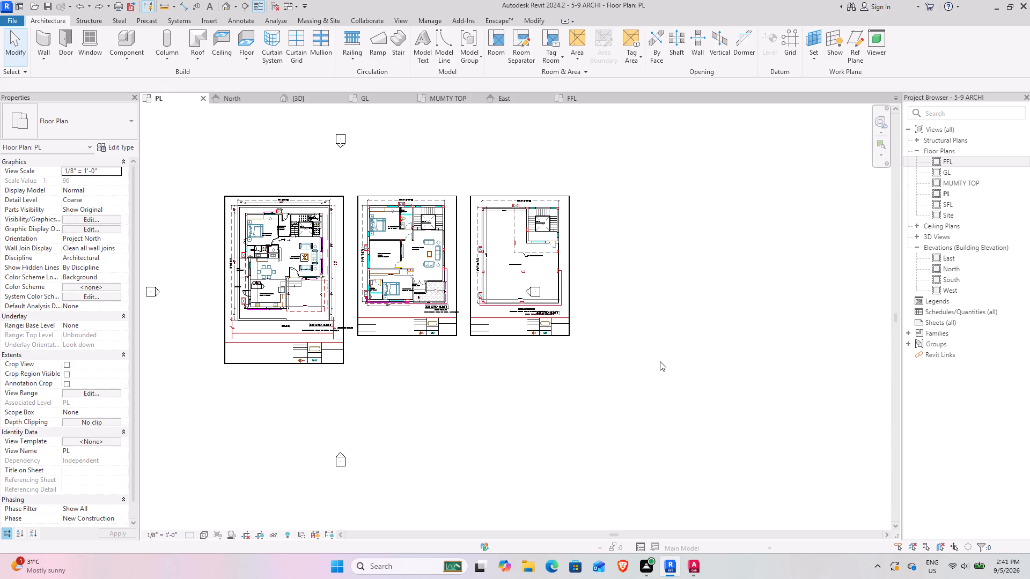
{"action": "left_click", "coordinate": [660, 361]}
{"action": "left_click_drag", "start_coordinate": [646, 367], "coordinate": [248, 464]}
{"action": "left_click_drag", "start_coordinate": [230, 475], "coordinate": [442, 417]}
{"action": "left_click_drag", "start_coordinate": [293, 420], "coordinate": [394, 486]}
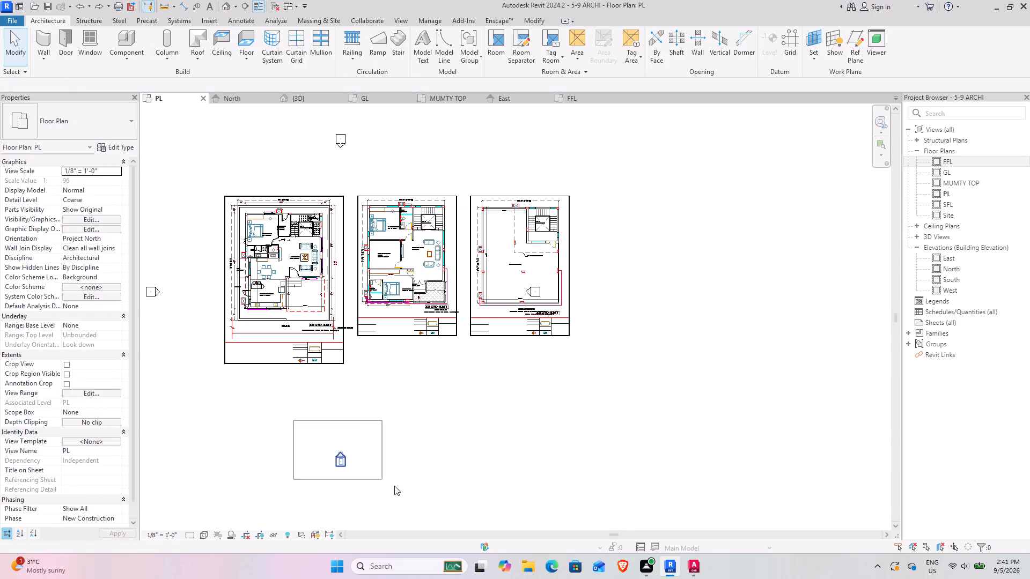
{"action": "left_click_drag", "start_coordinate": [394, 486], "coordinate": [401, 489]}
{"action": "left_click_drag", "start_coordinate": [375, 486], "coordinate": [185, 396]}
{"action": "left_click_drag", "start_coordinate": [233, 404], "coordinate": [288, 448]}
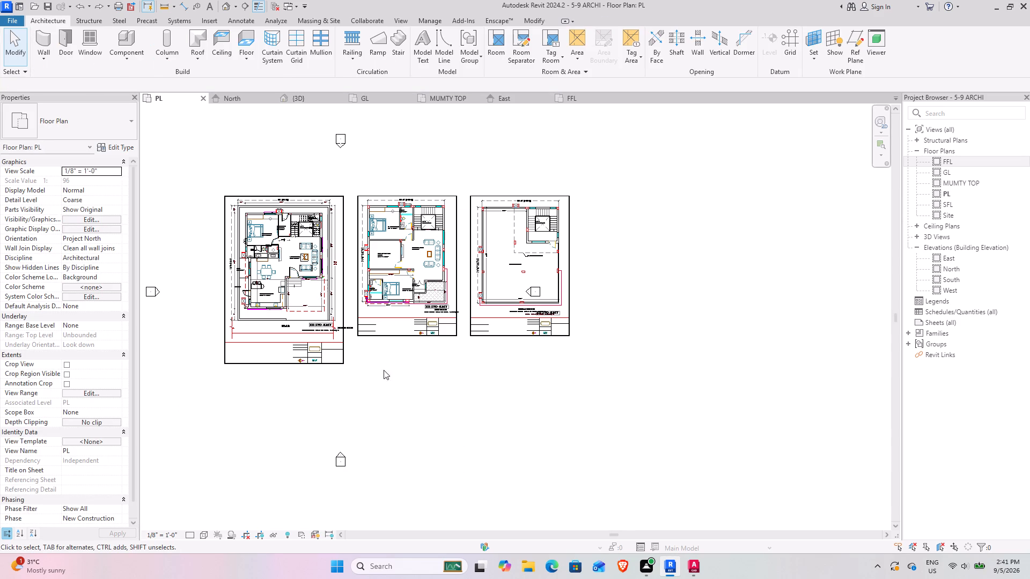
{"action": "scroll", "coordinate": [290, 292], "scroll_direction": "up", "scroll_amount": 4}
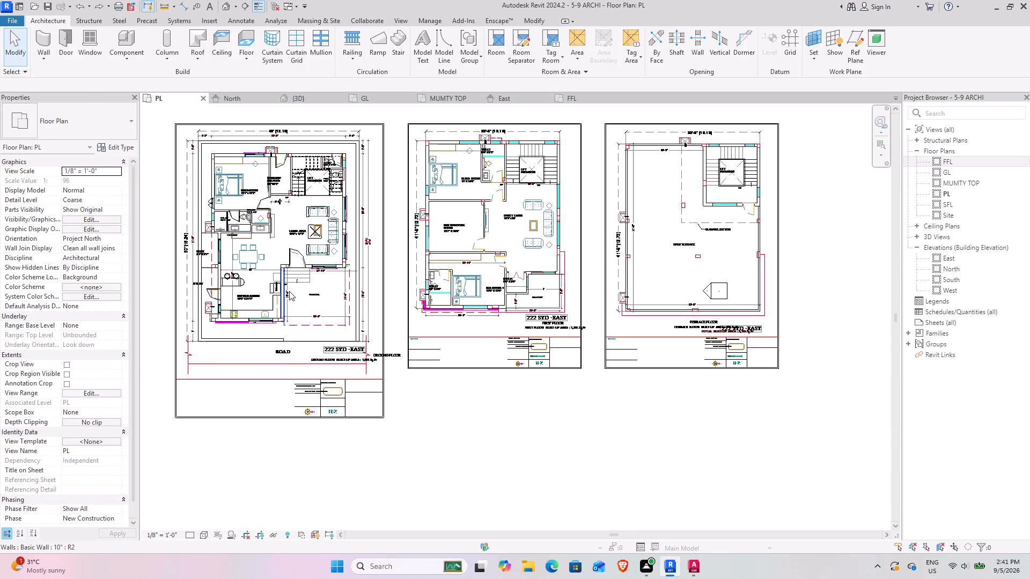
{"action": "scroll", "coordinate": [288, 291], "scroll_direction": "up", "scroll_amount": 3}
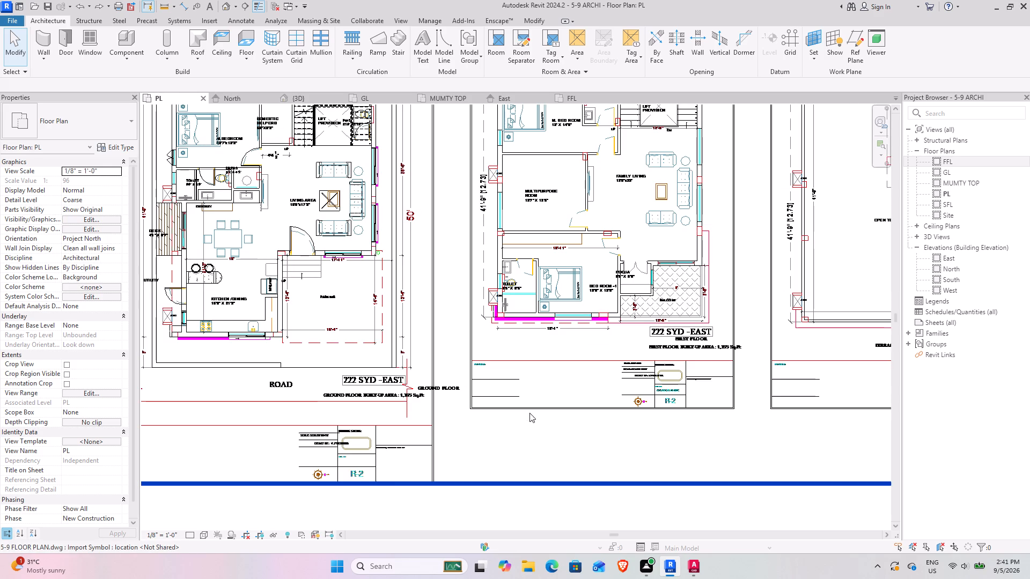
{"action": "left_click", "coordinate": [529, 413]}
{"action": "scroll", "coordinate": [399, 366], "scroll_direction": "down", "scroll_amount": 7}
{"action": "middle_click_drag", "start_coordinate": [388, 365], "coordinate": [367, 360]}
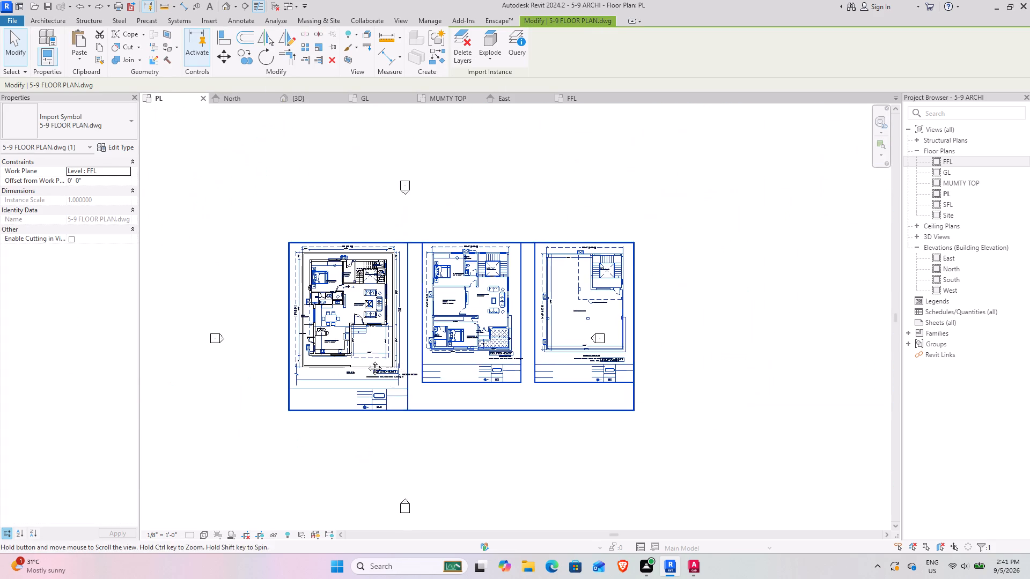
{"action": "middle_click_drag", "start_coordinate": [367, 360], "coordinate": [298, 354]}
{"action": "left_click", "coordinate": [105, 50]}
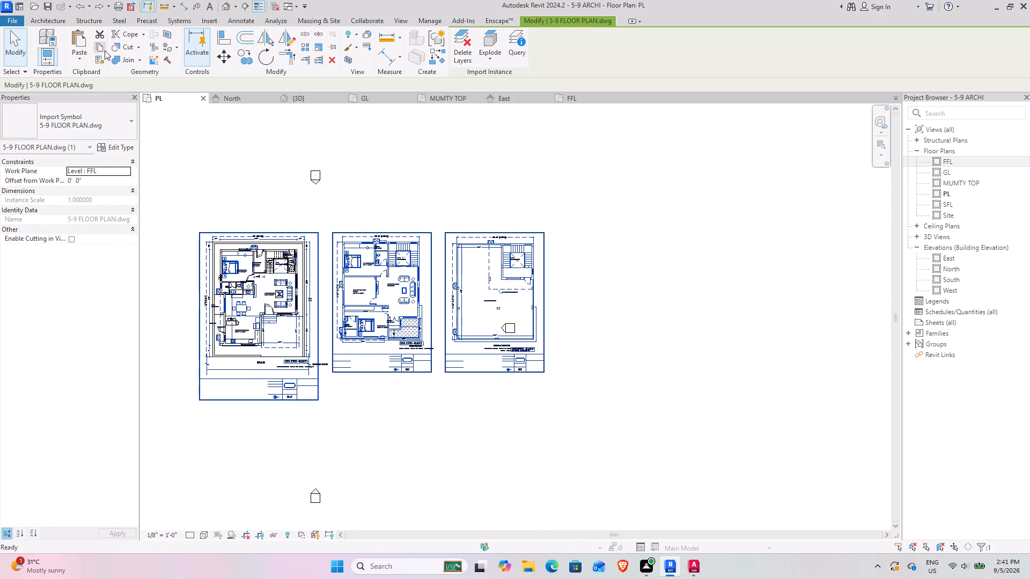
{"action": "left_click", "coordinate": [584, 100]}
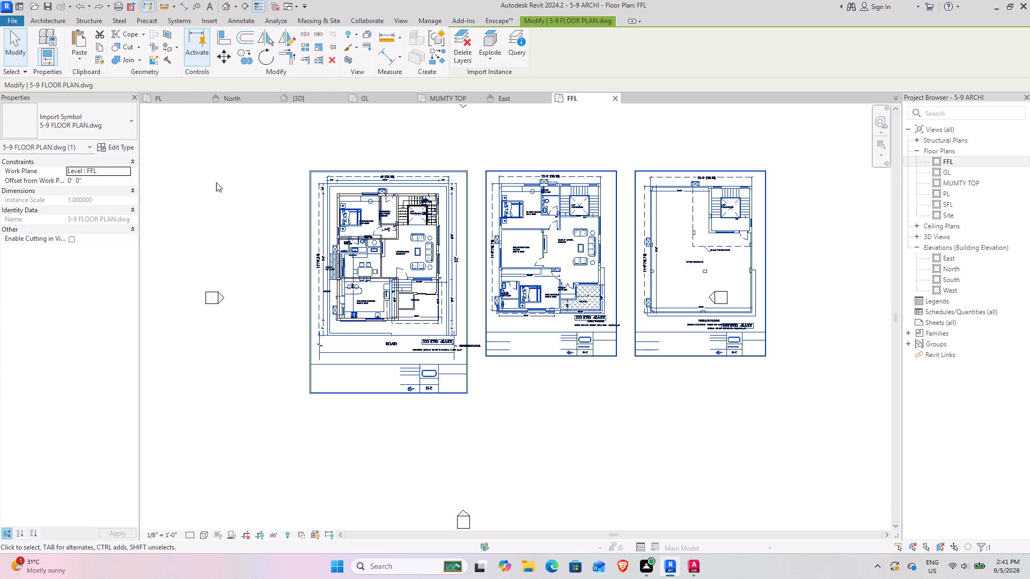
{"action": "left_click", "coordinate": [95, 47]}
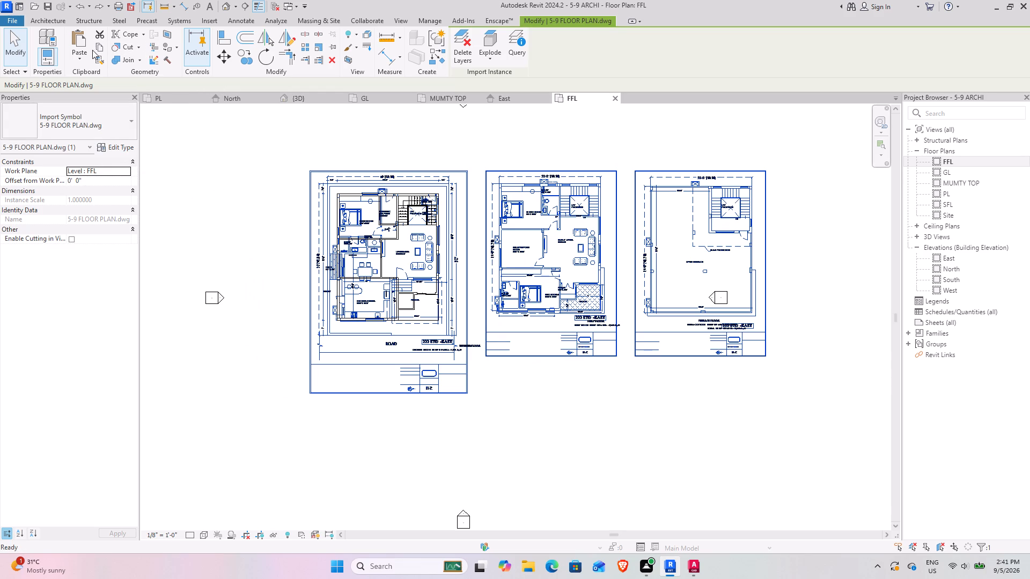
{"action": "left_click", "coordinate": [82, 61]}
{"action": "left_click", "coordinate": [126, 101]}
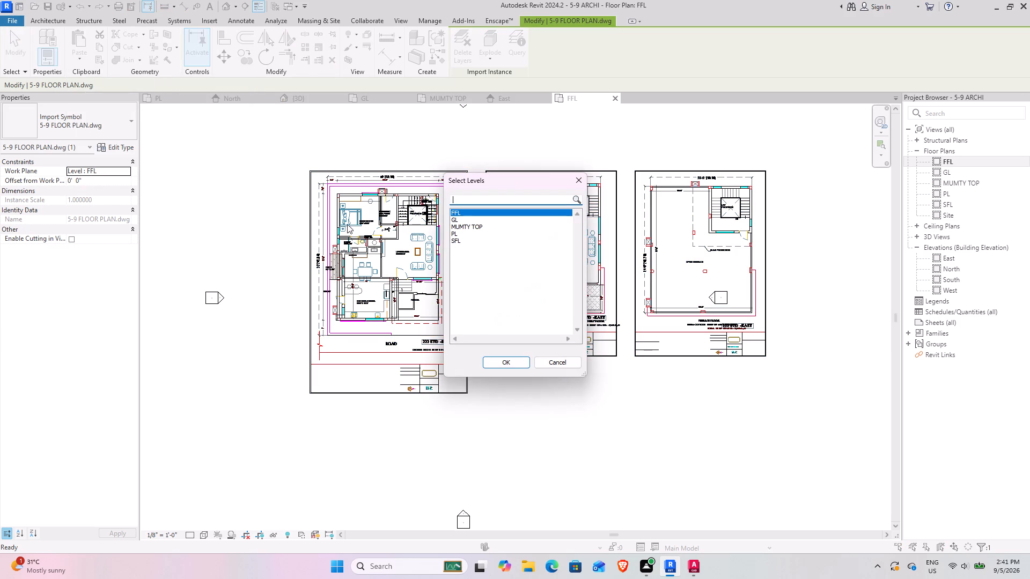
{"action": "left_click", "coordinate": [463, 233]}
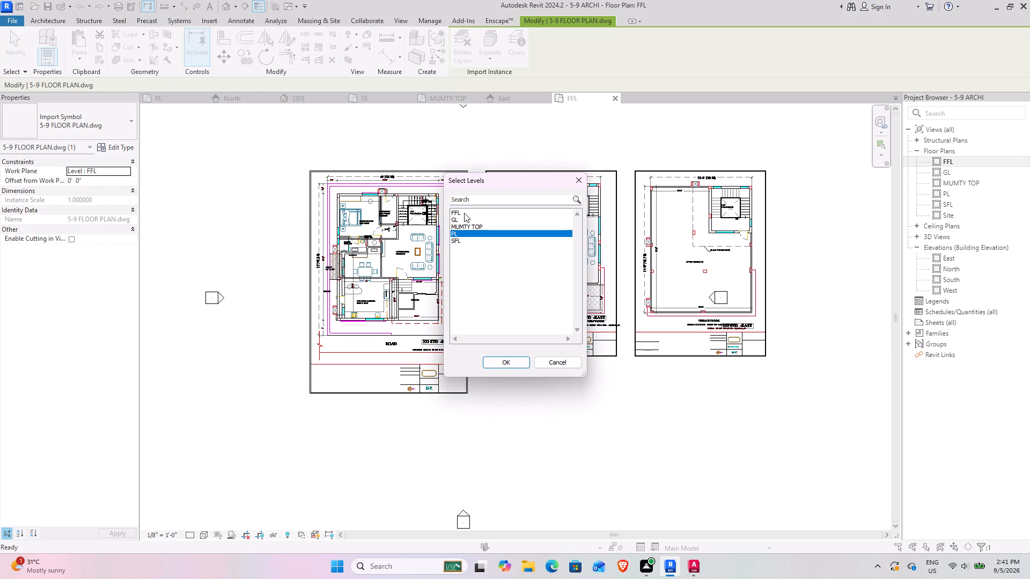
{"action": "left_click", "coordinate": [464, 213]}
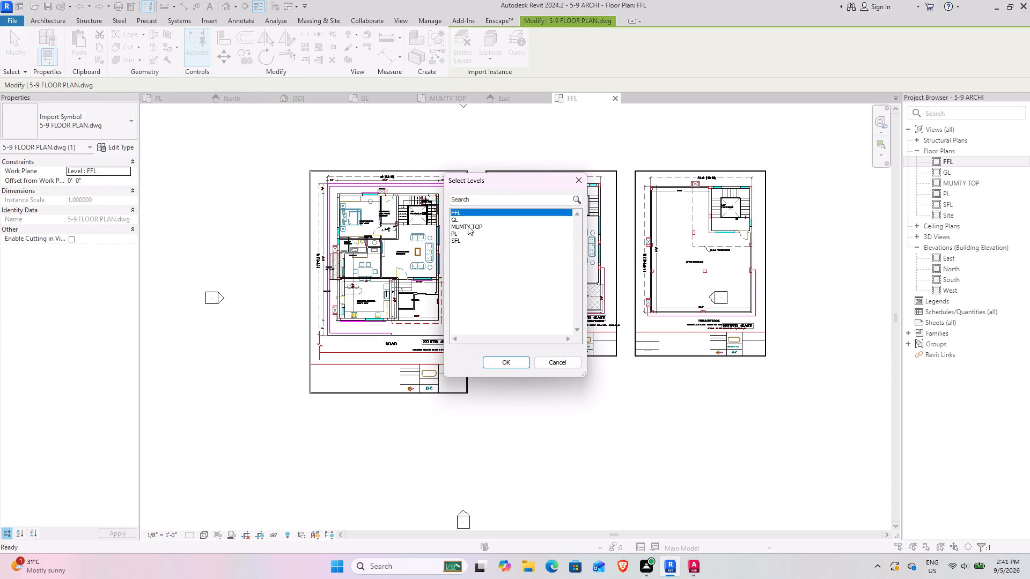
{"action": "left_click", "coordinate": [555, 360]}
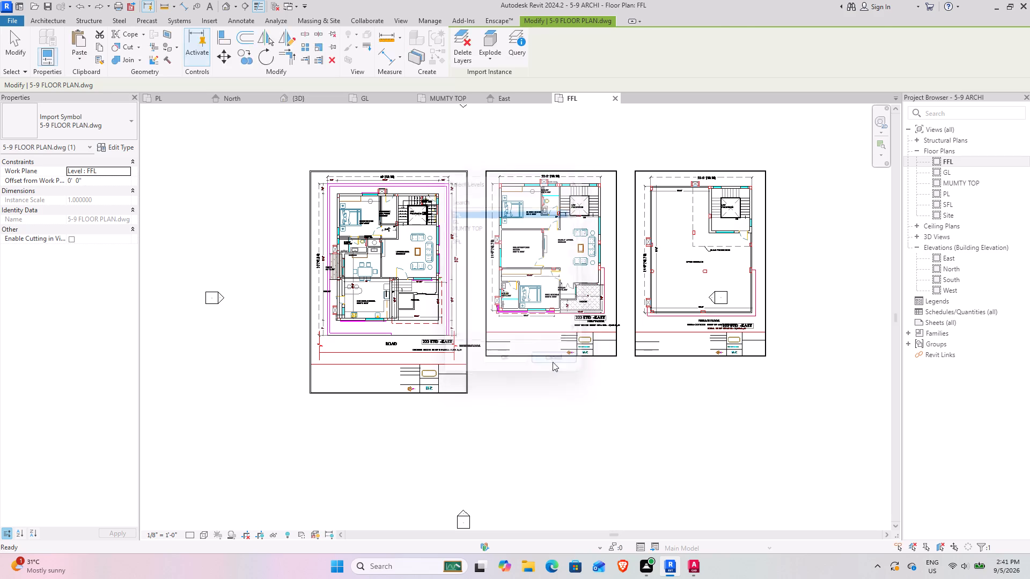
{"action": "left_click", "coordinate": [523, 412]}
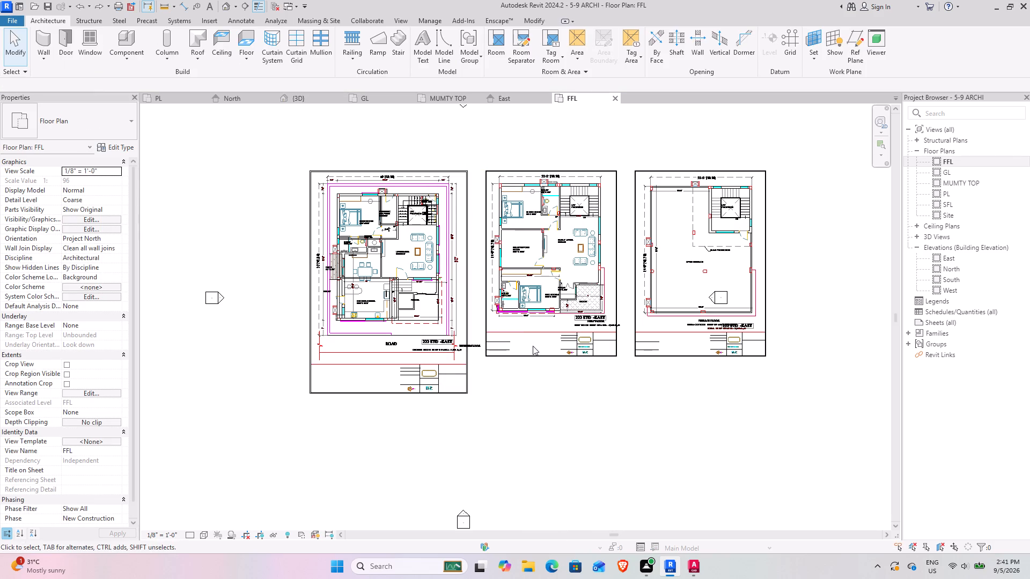
Examine the imported ground-floor and first-floor drawings in the FFL plan against the modelled walls.
{"action": "left_click", "coordinate": [536, 364]}
{"action": "left_click", "coordinate": [524, 353]}
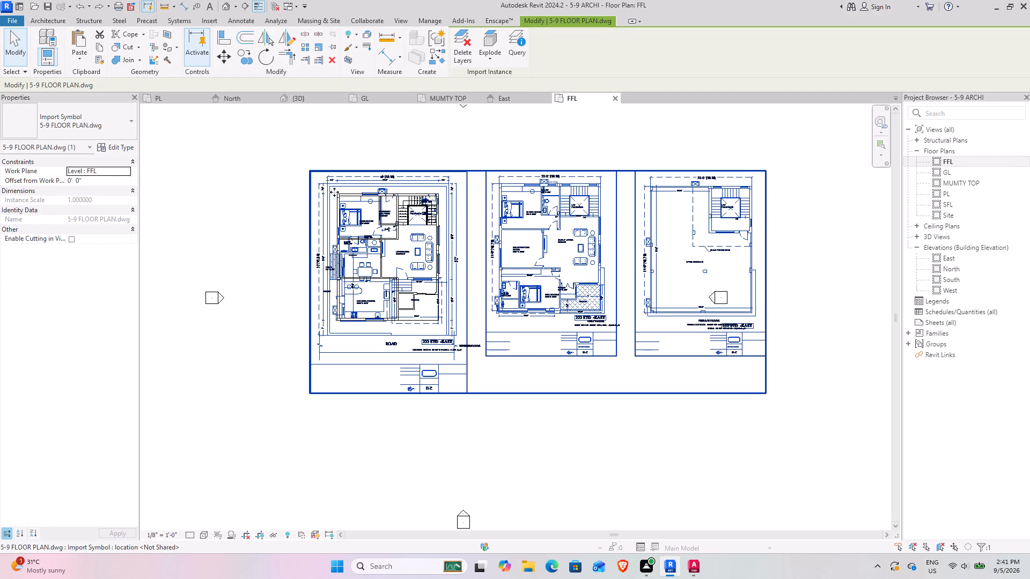
{"action": "scroll", "coordinate": [334, 190], "scroll_direction": "up", "scroll_amount": 7}
{"action": "middle_click_drag", "start_coordinate": [632, 250], "coordinate": [410, 270]}
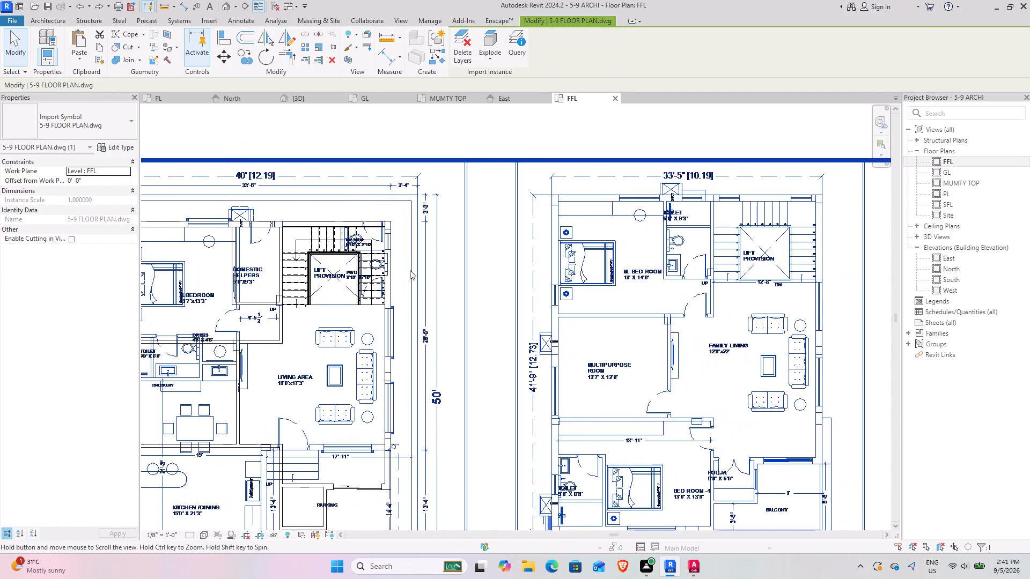
{"action": "middle_click_drag", "start_coordinate": [657, 331], "coordinate": [541, 284]}
{"action": "scroll", "coordinate": [578, 283], "scroll_direction": "down", "scroll_amount": 9}
{"action": "left_click", "coordinate": [788, 315]}
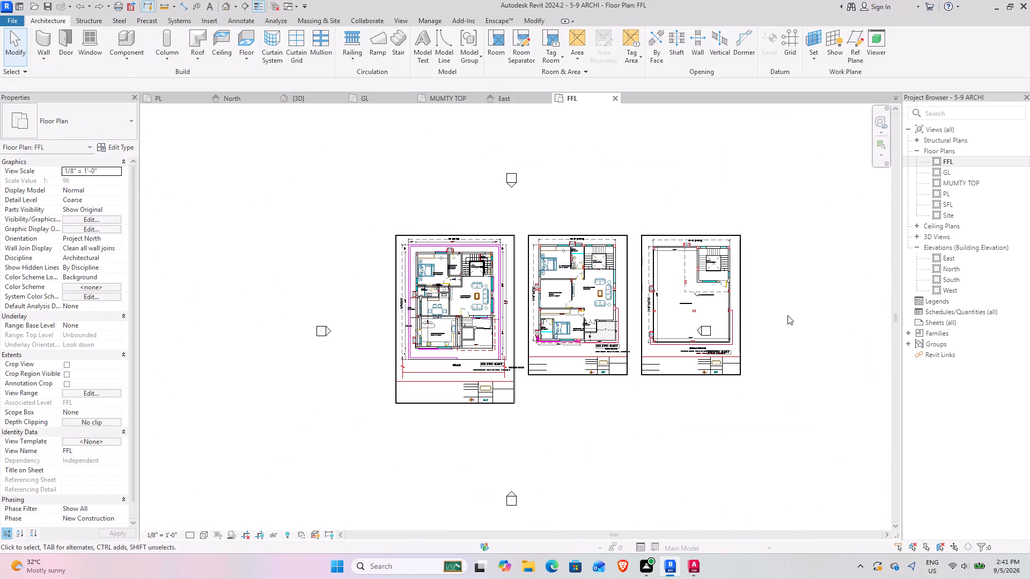
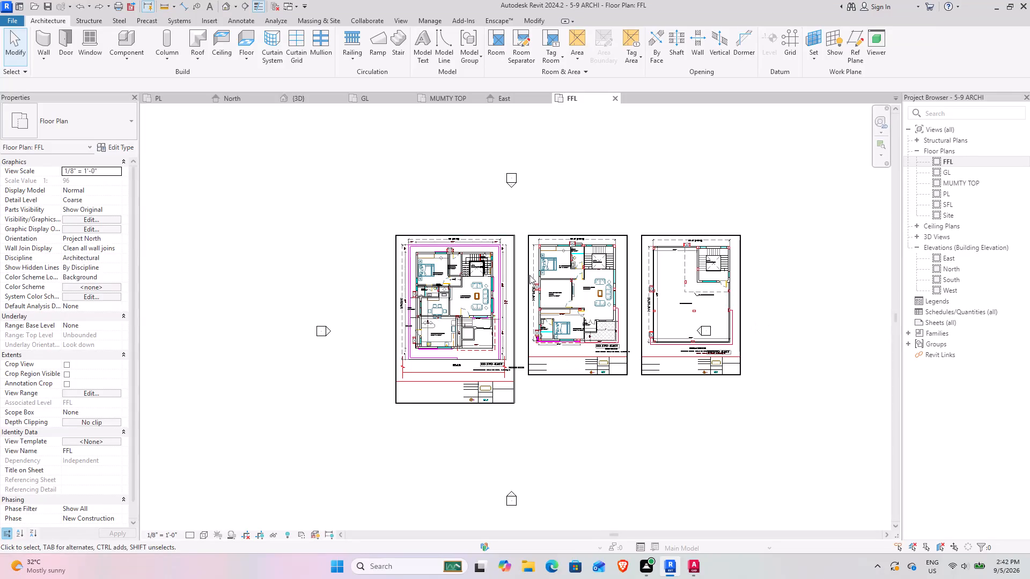
Select the imported 5-9 FLOOR PLAN.dwg in the FFL plan to check its work plane and examine its position among the elevation markers and walls.
{"action": "left_click", "coordinate": [571, 250]}
{"action": "left_click", "coordinate": [766, 463]}
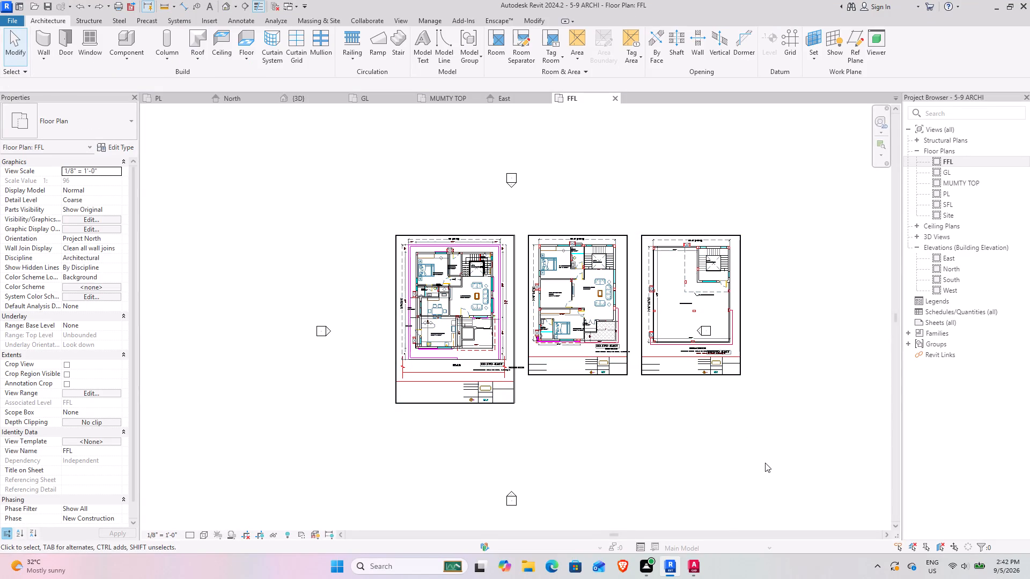
{"action": "left_click", "coordinate": [15, 43]}
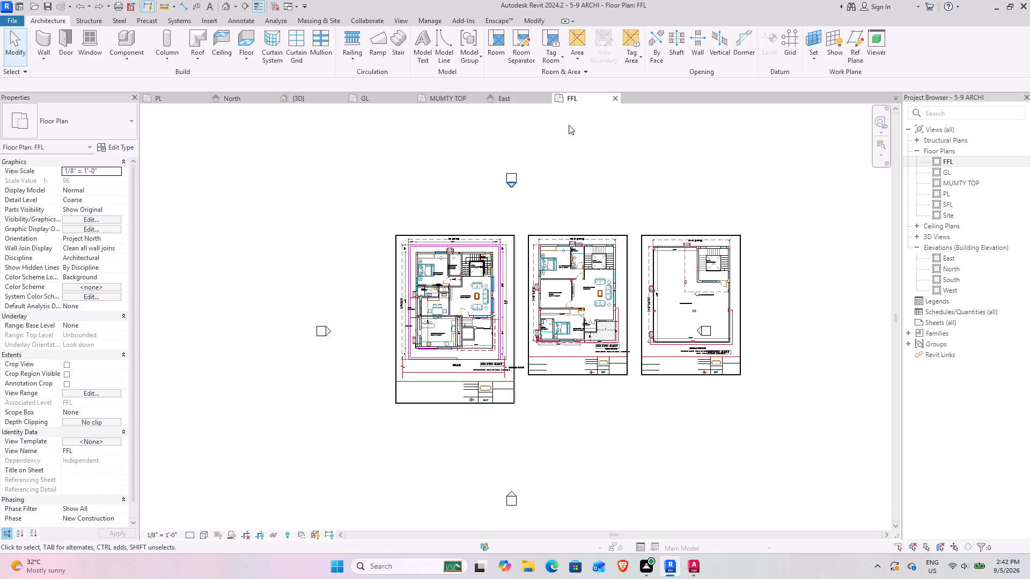
{"action": "left_click", "coordinate": [610, 283]}
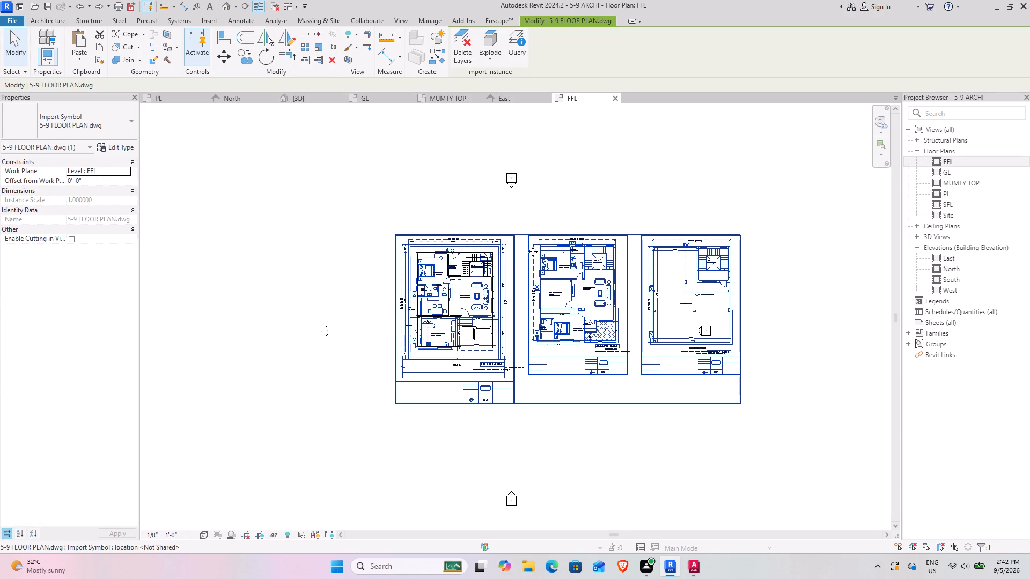
{"action": "left_click", "coordinate": [514, 176]}
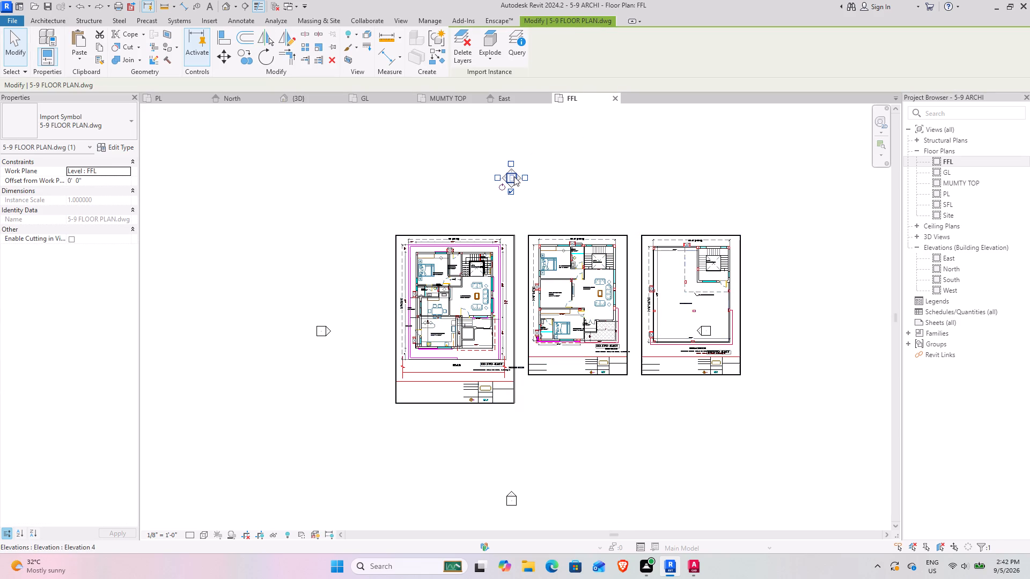
{"action": "left_click", "coordinate": [555, 175]}
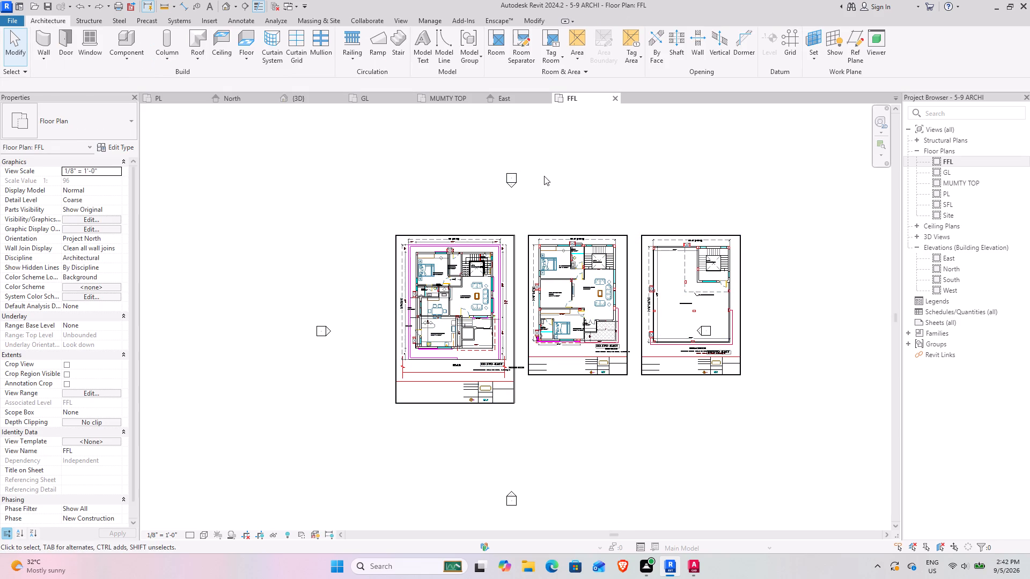
{"action": "left_click_drag", "start_coordinate": [483, 168], "coordinate": [548, 188]}
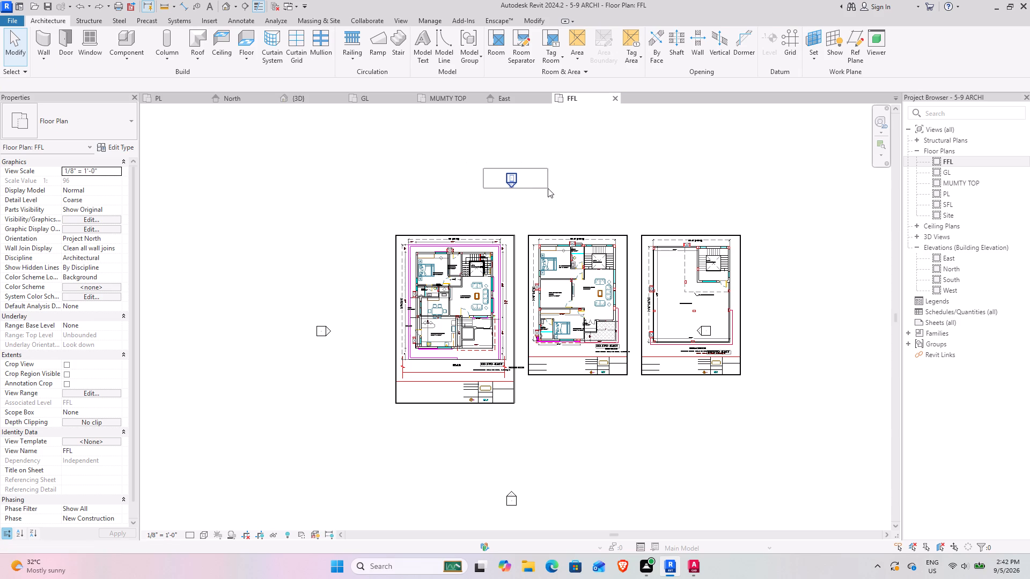
{"action": "left_click_drag", "start_coordinate": [548, 188], "coordinate": [502, 187]}
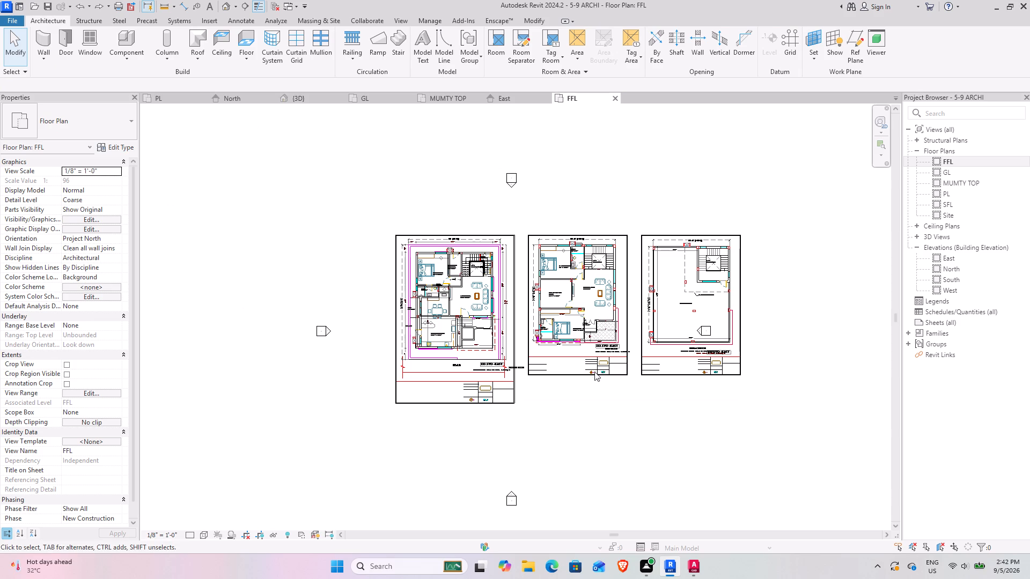
{"action": "left_click", "coordinate": [480, 355]}
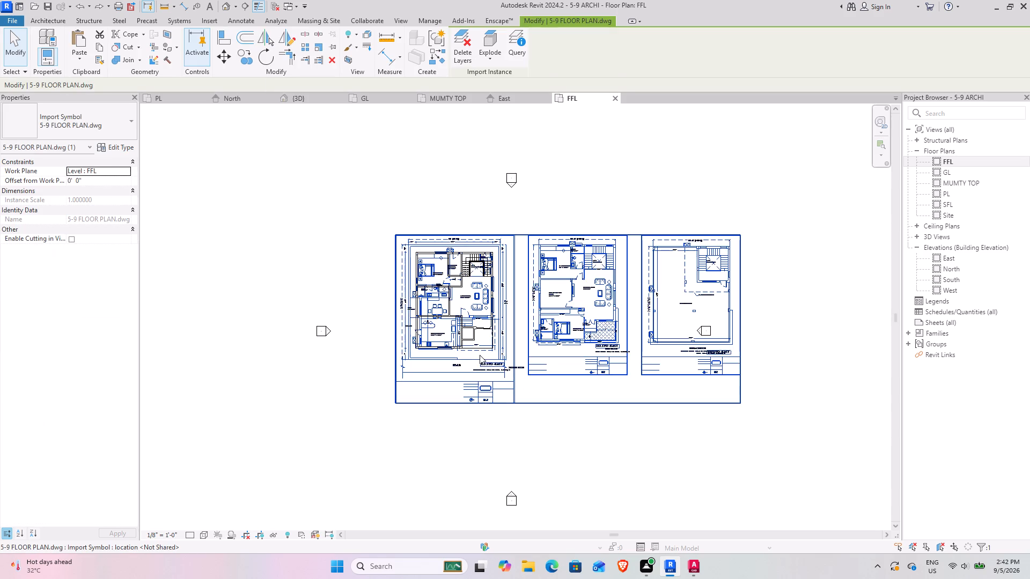
{"action": "left_click", "coordinate": [634, 440]}
{"action": "left_click_drag", "start_coordinate": [634, 440], "coordinate": [592, 435]}
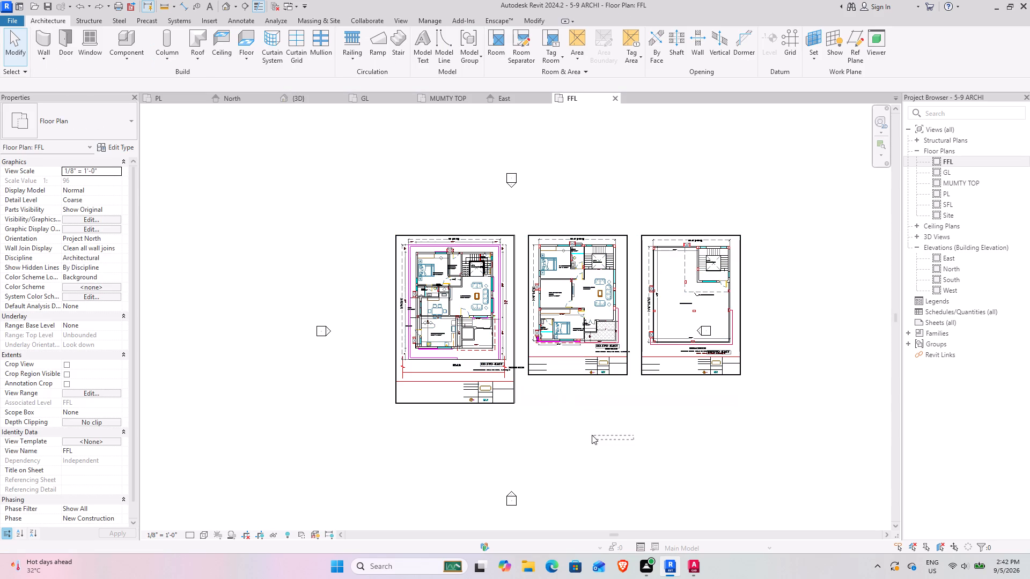
{"action": "left_click_drag", "start_coordinate": [592, 435], "coordinate": [588, 434]}
{"action": "scroll", "coordinate": [444, 254], "scroll_direction": "up", "scroll_amount": 4}
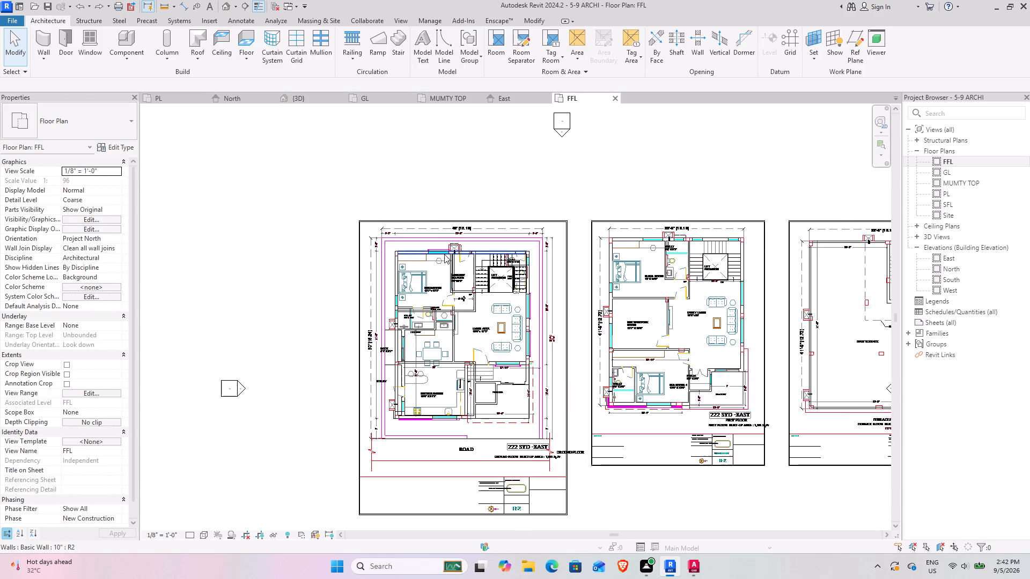
{"action": "scroll", "coordinate": [444, 254], "scroll_direction": "up", "scroll_amount": 2}
{"action": "middle_click_drag", "start_coordinate": [551, 253], "coordinate": [410, 233]}
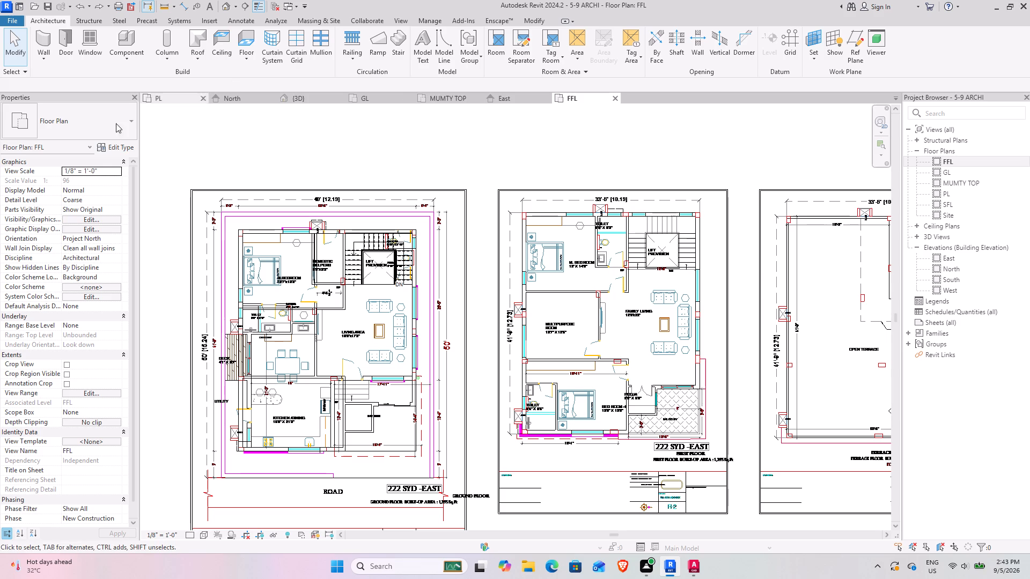
Examine the imported floor plan drawing in the PL plan for comparison with the FFL plan.
{"action": "left_click", "coordinate": [168, 103]}
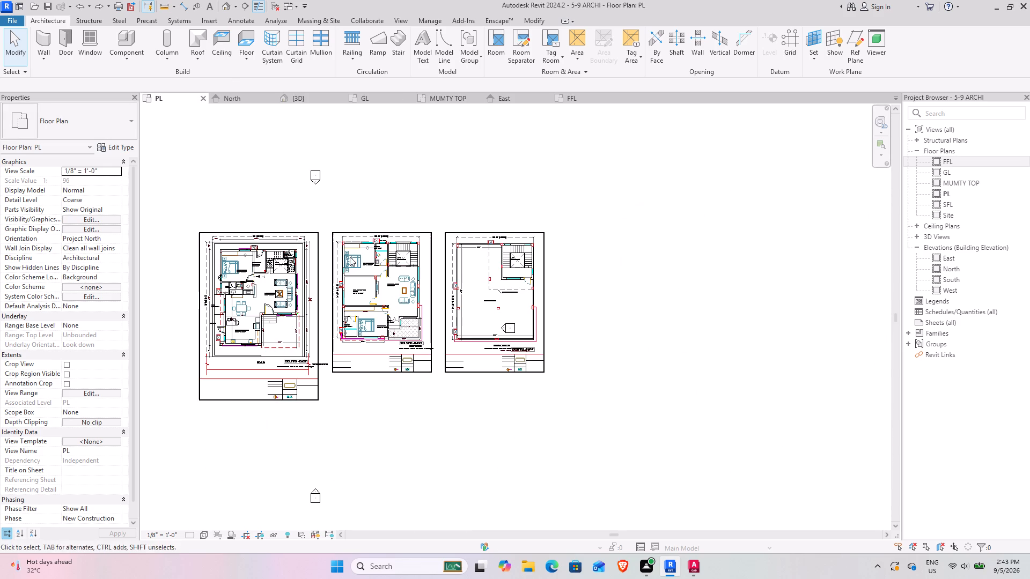
{"action": "left_click", "coordinate": [387, 240]}
{"action": "left_click_drag", "start_coordinate": [493, 459], "coordinate": [488, 460]}
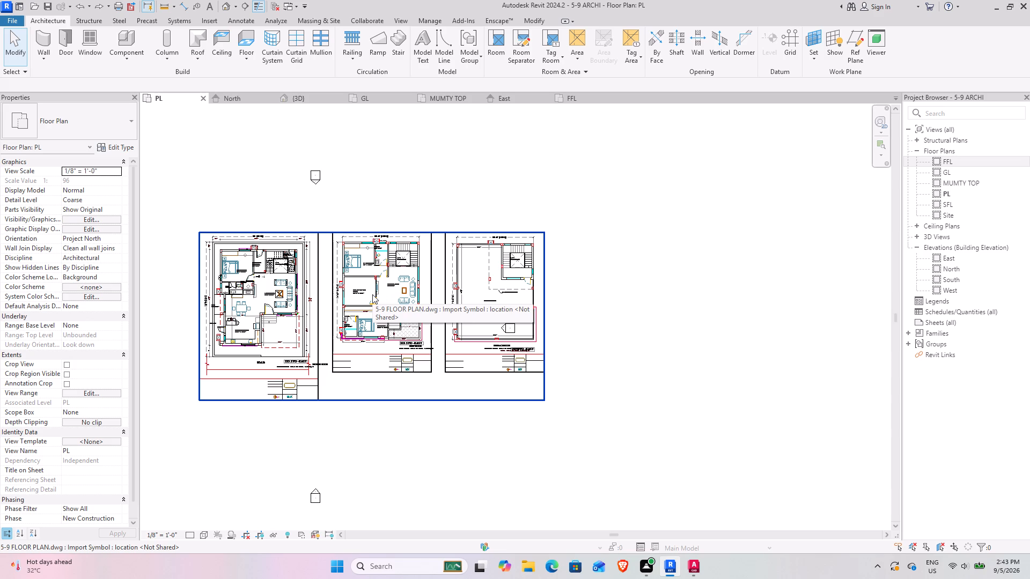
{"action": "scroll", "coordinate": [372, 294], "scroll_direction": "down", "scroll_amount": 3}
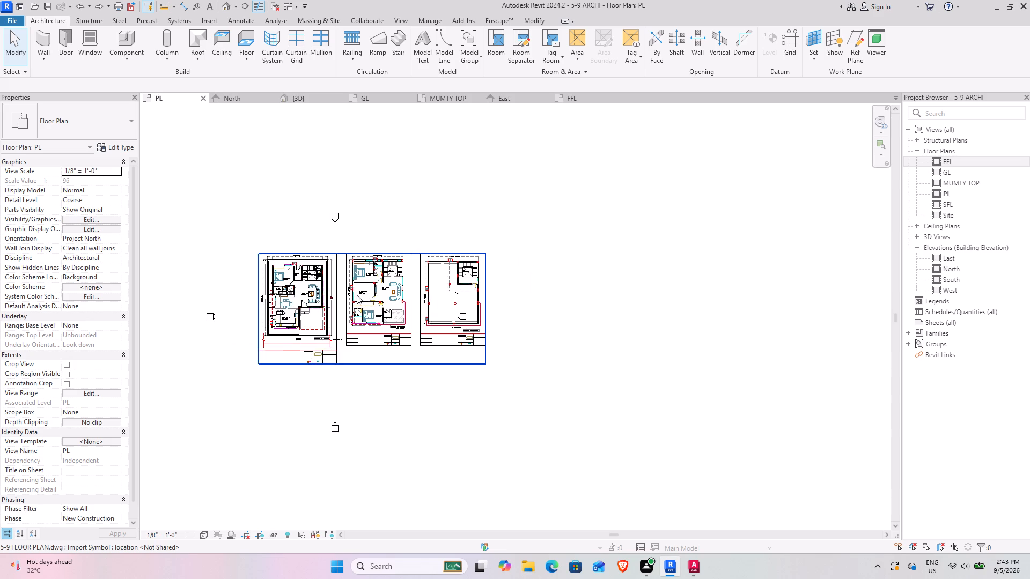
{"action": "middle_click_drag", "start_coordinate": [357, 295], "coordinate": [392, 289]}
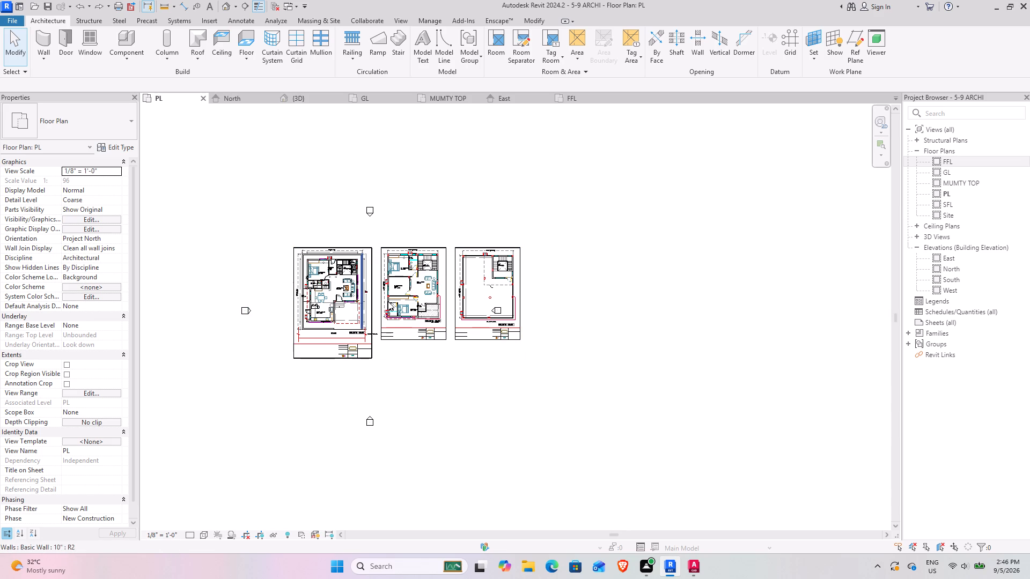
{"action": "left_click", "coordinate": [401, 213]}
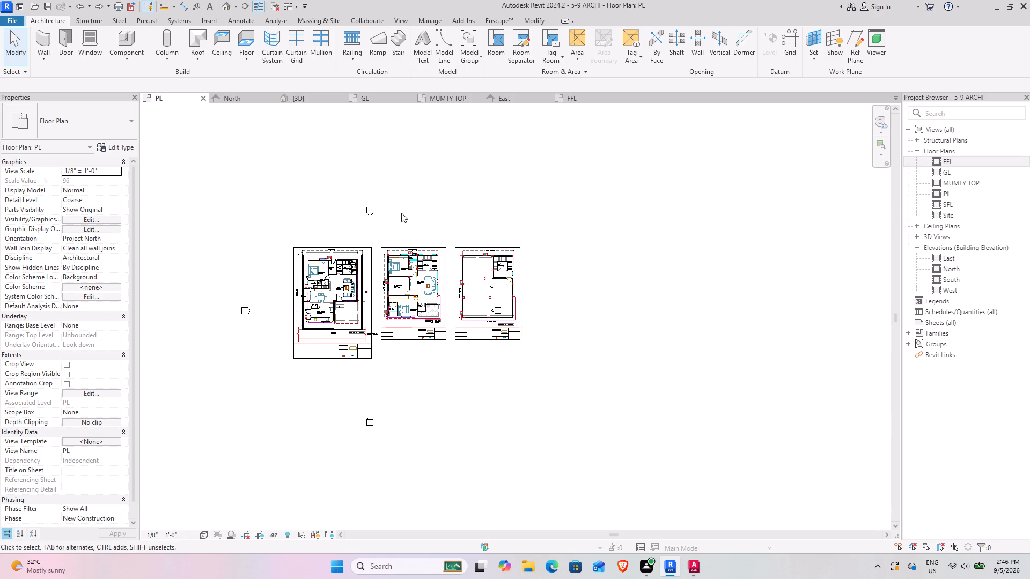
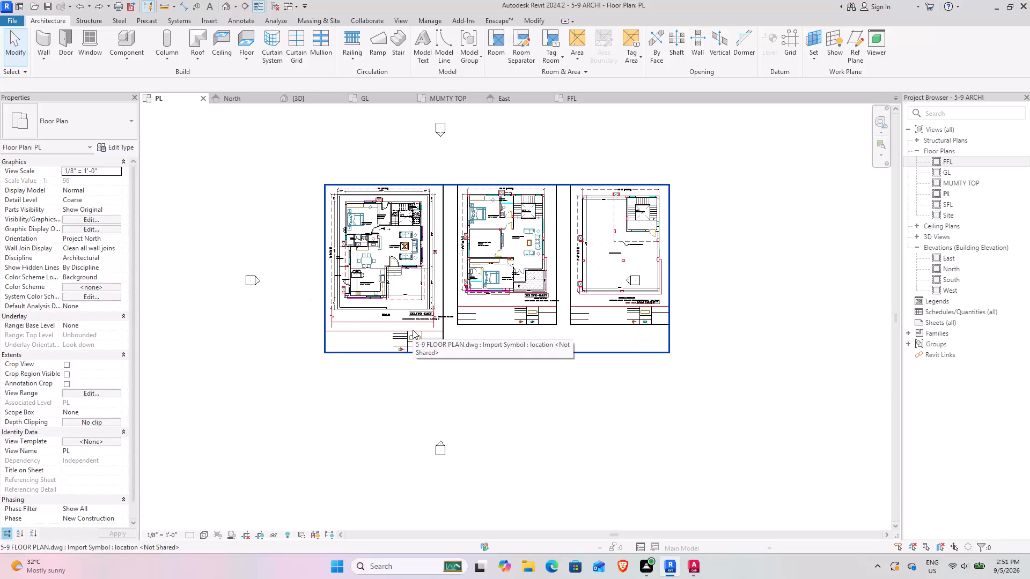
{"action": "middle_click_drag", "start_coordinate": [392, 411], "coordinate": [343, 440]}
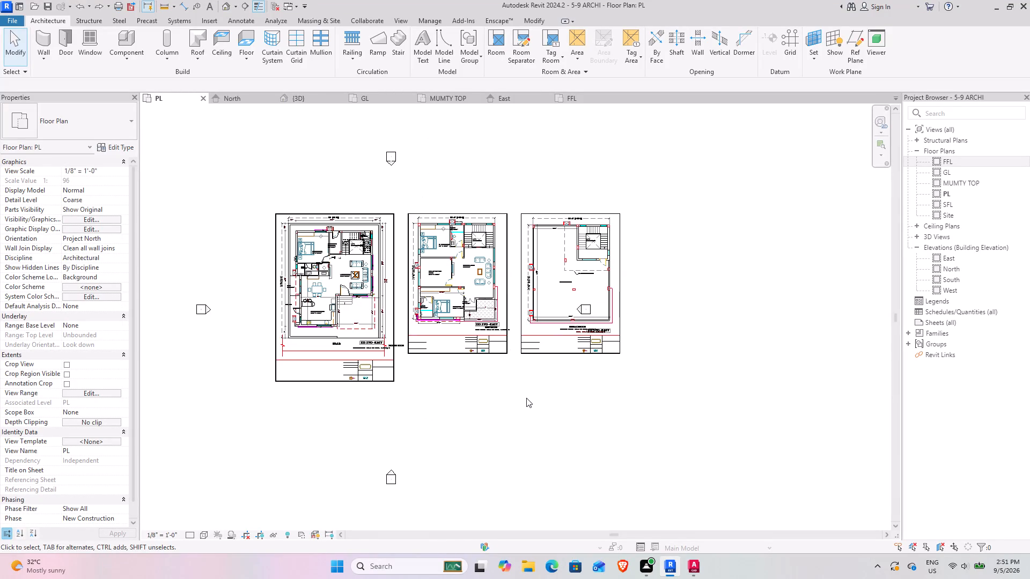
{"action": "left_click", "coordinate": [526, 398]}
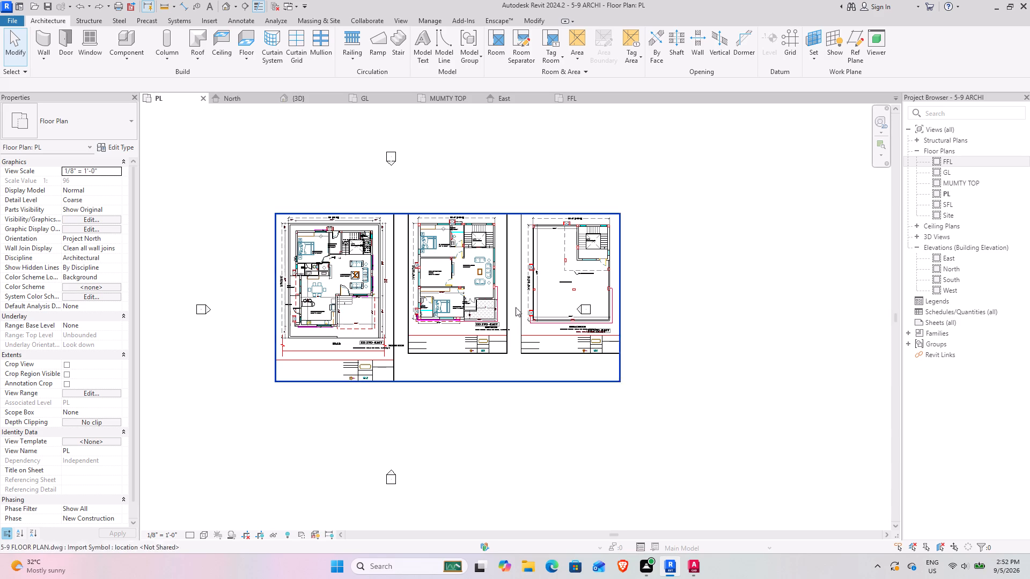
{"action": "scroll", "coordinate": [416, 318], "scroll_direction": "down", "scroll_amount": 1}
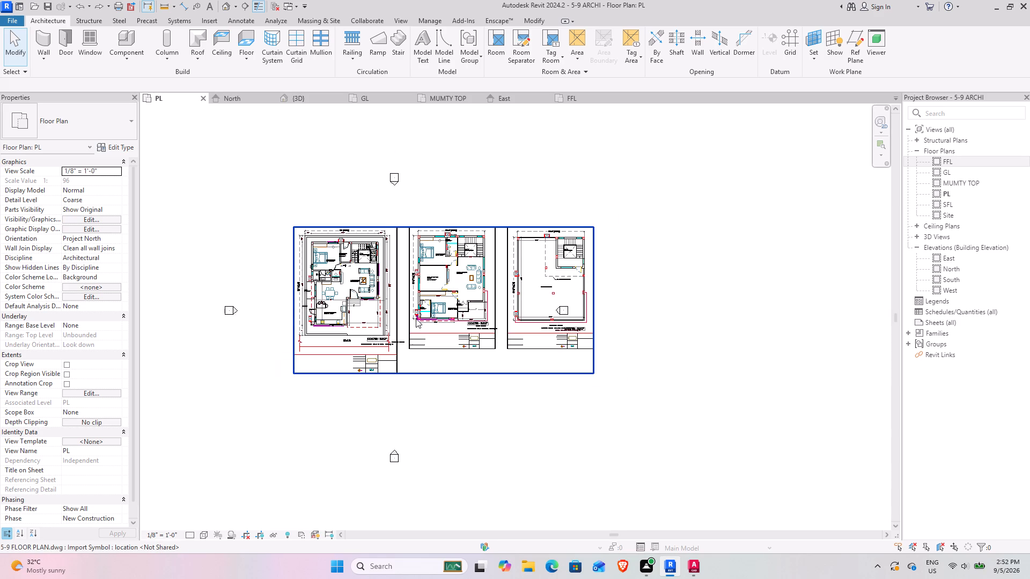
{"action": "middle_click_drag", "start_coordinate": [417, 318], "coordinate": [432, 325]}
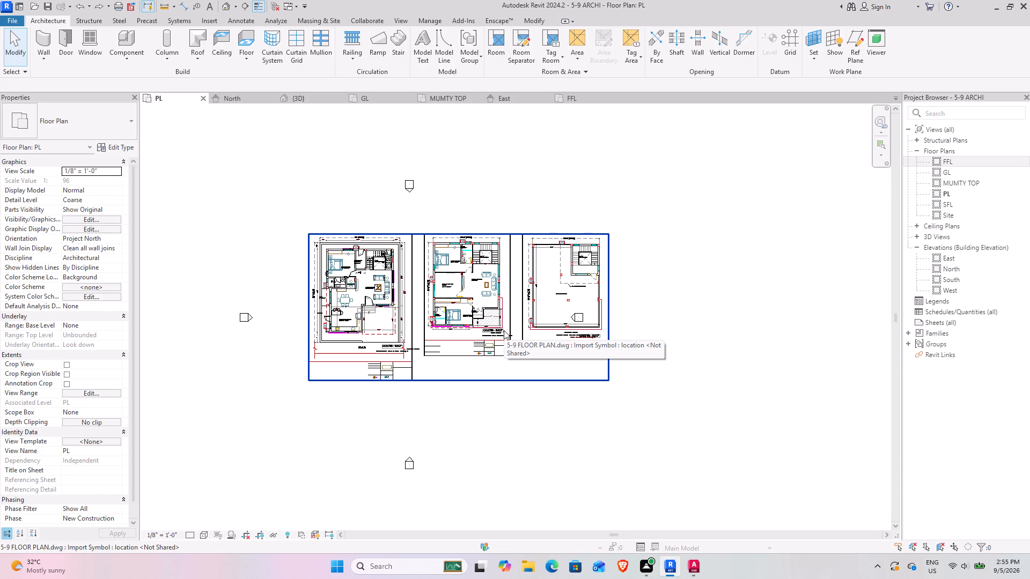
Delete the imported 5-9 FLOOR PLAN.dwg that overlaps the walls in the FFL floor plan.
{"action": "left_click", "coordinate": [569, 101]}
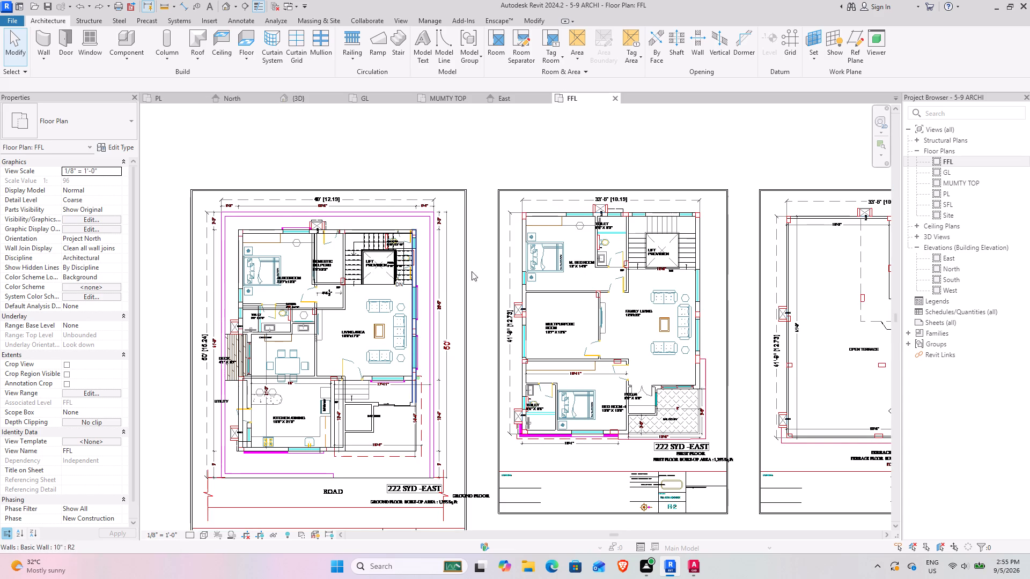
{"action": "scroll", "coordinate": [360, 250], "scroll_direction": "down", "scroll_amount": 9}
{"action": "middle_click_drag", "start_coordinate": [388, 282], "coordinate": [329, 280]}
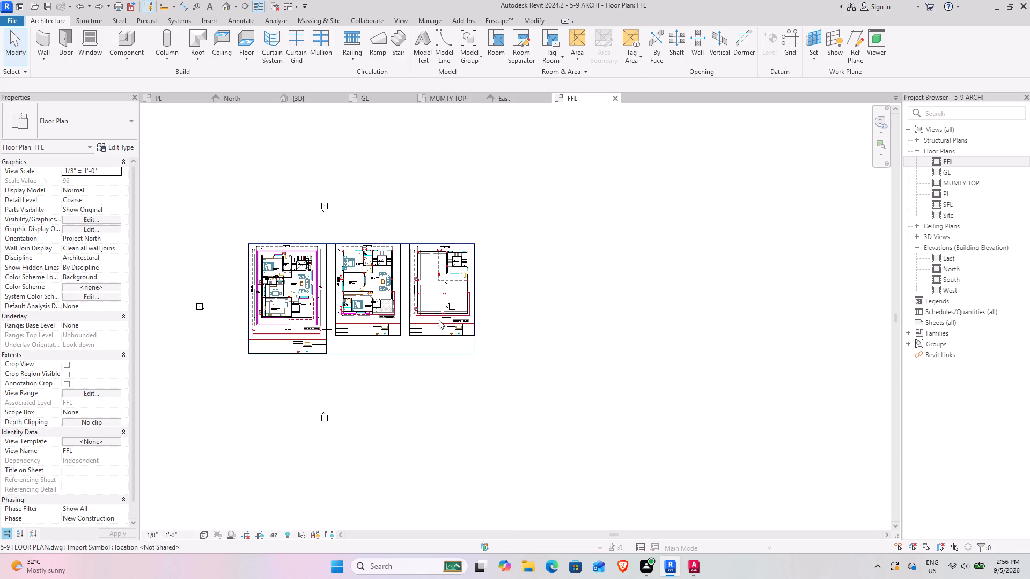
{"action": "left_click", "coordinate": [386, 305]}
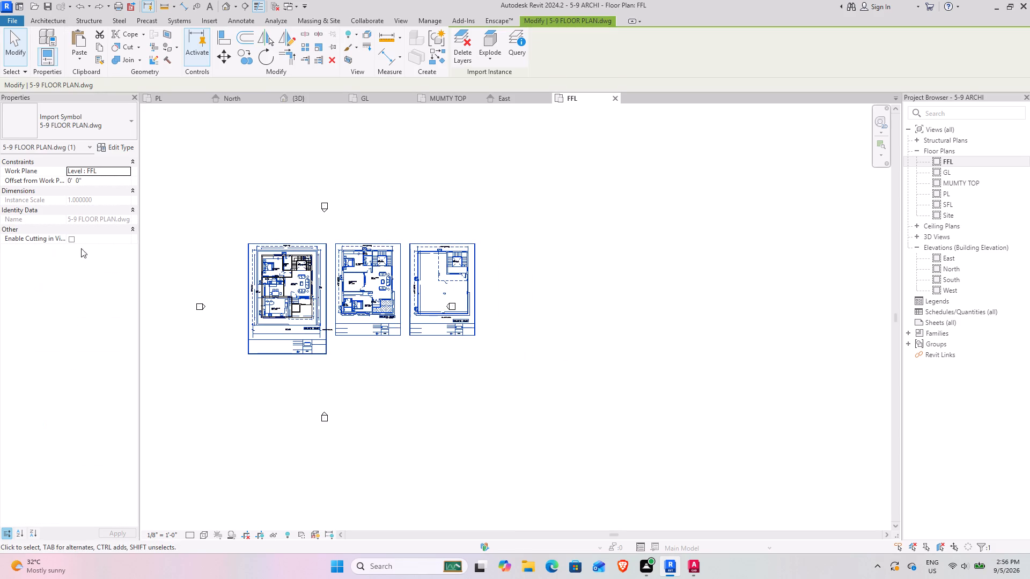
{"action": "left_click", "coordinate": [338, 60]}
Check the PL and GL floor plans, and examine the house model from its front-right corner in the 3D view.
{"action": "left_click", "coordinate": [174, 99]}
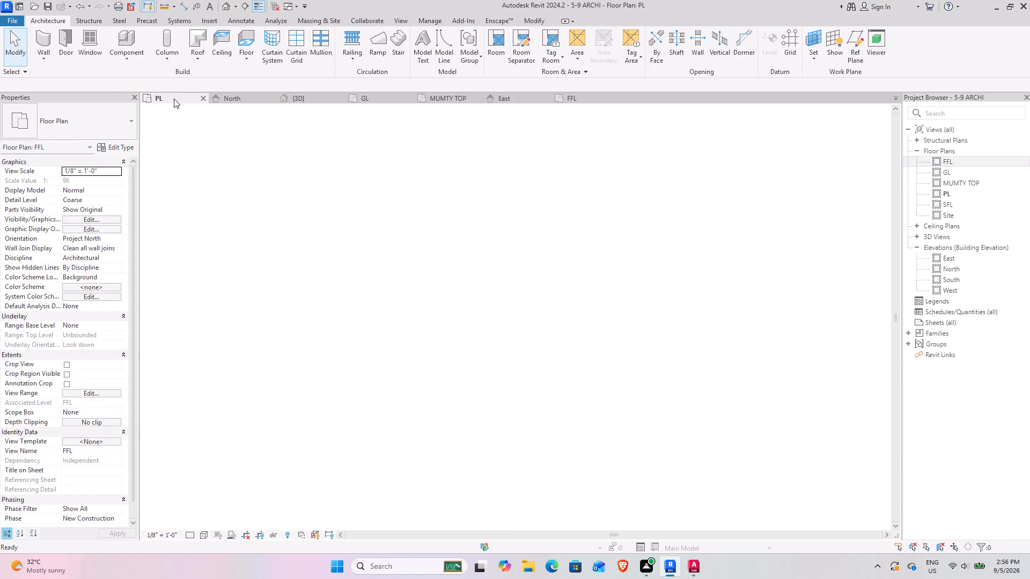
{"action": "left_click", "coordinate": [379, 103]}
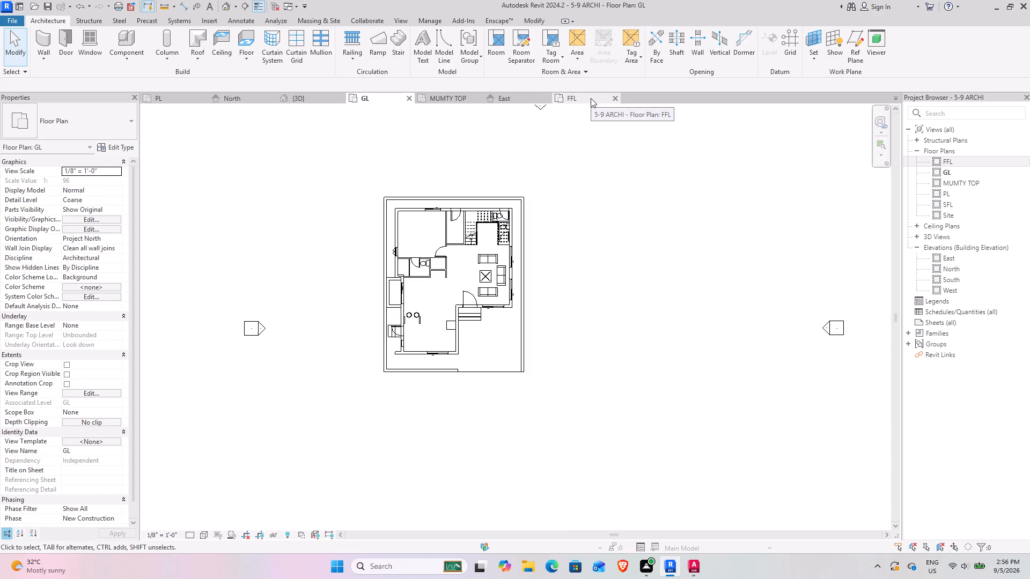
{"action": "scroll", "coordinate": [468, 329], "scroll_direction": "up", "scroll_amount": 9}
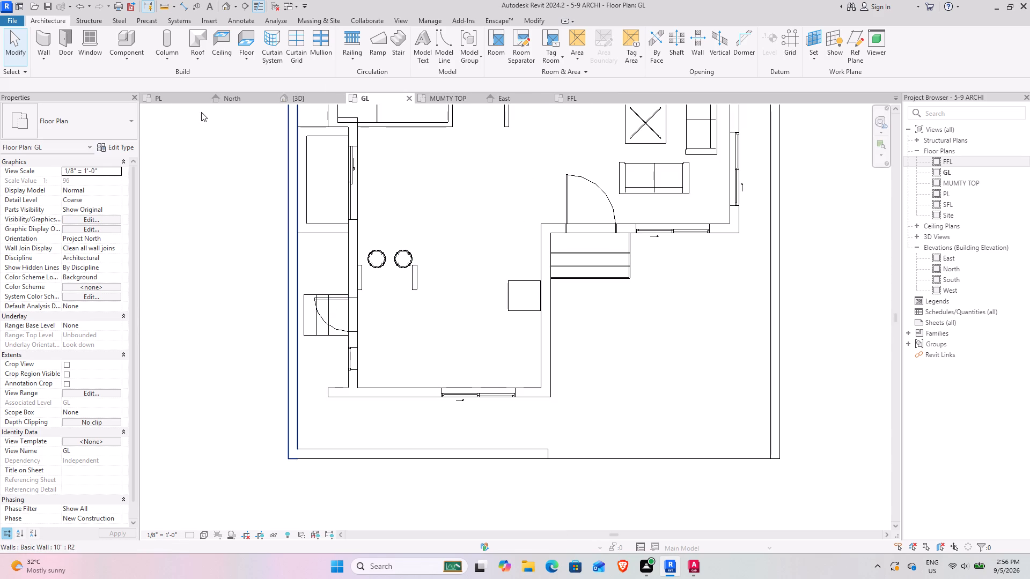
{"action": "left_click", "coordinate": [311, 88]}
{"action": "left_click", "coordinate": [303, 102]}
{"action": "scroll", "coordinate": [323, 322], "scroll_direction": "down", "scroll_amount": 4}
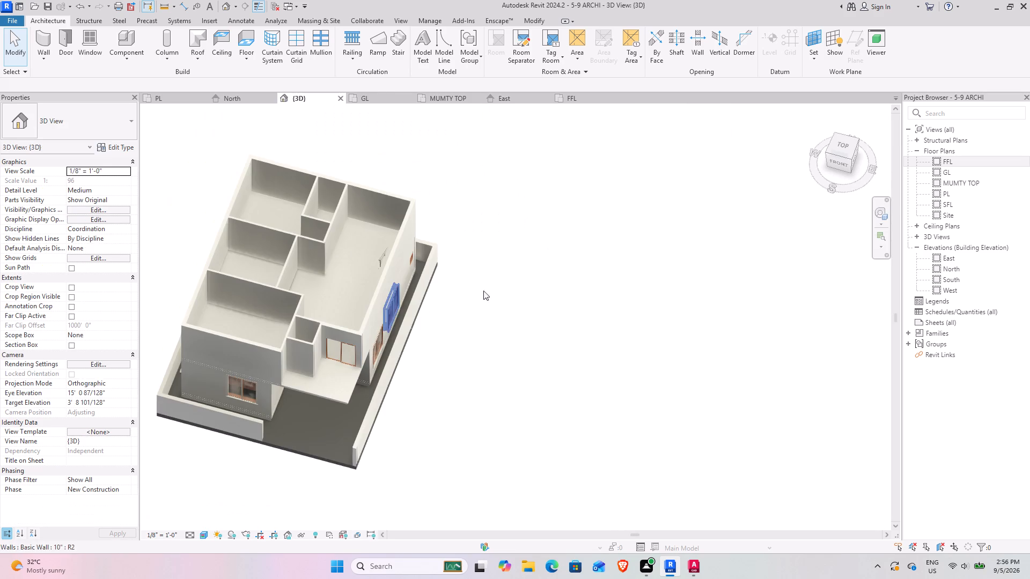
{"action": "left_click_drag", "start_coordinate": [842, 157], "coordinate": [788, 112]}
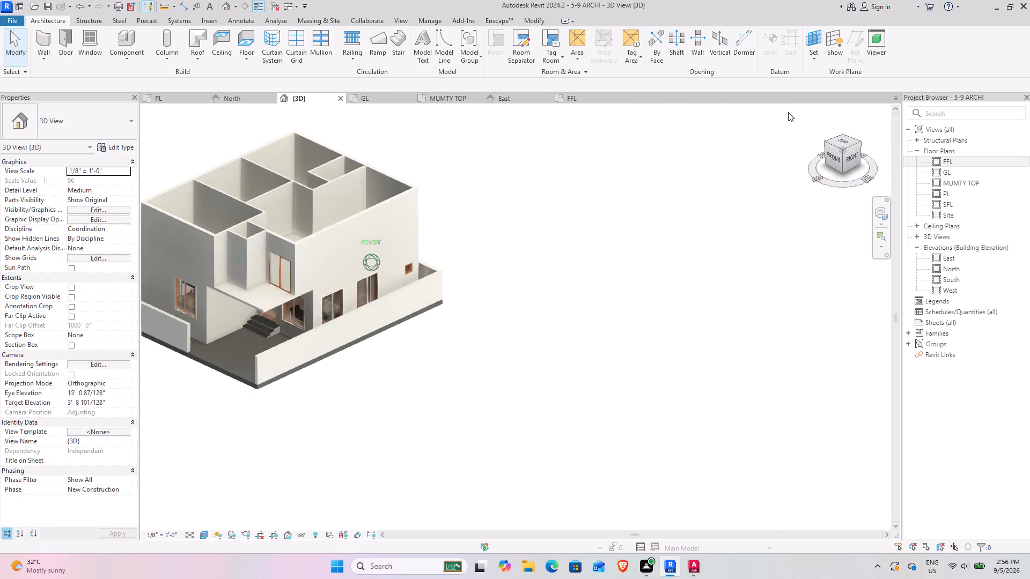
{"action": "left_click_drag", "start_coordinate": [788, 112], "coordinate": [845, 518]}
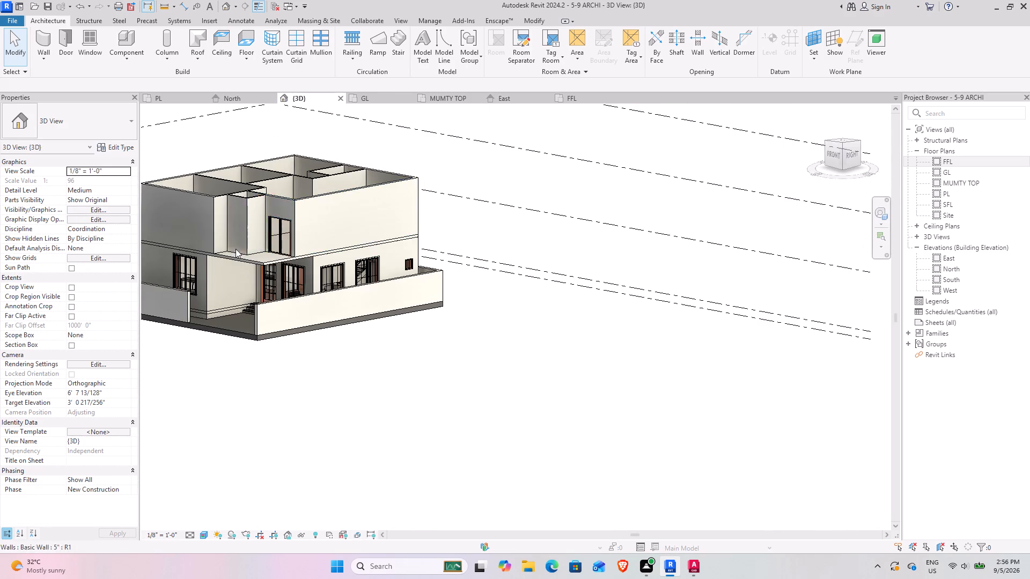
{"action": "middle_click_drag", "start_coordinate": [235, 249], "coordinate": [388, 250]}
{"action": "scroll", "coordinate": [399, 221], "scroll_direction": "up", "scroll_amount": 4}
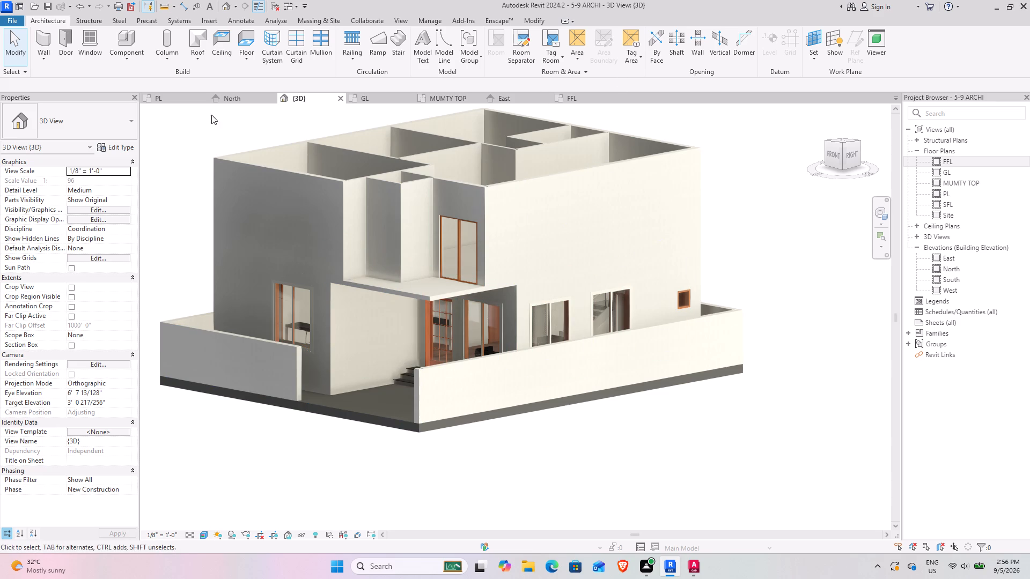
Import 5-9 FLOOR PLAN.dwg from the AUTO CAD folder into the FFL plan, placed at Level : FFL with Auto - Origin to Internal Origin positioning.
{"action": "left_click", "coordinate": [568, 99]}
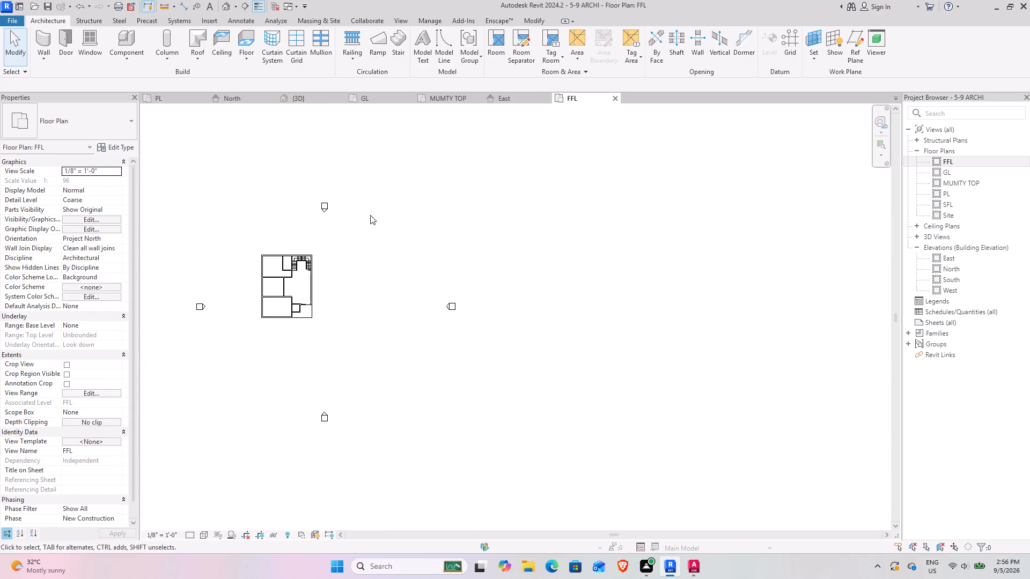
{"action": "middle_click_drag", "start_coordinate": [245, 294], "coordinate": [305, 279]}
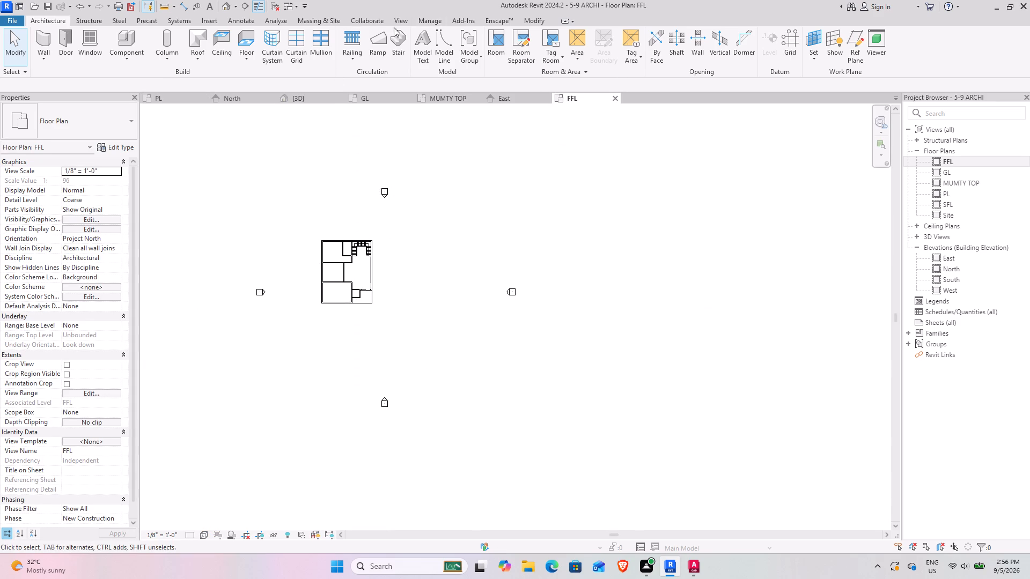
{"action": "left_click", "coordinate": [211, 19]}
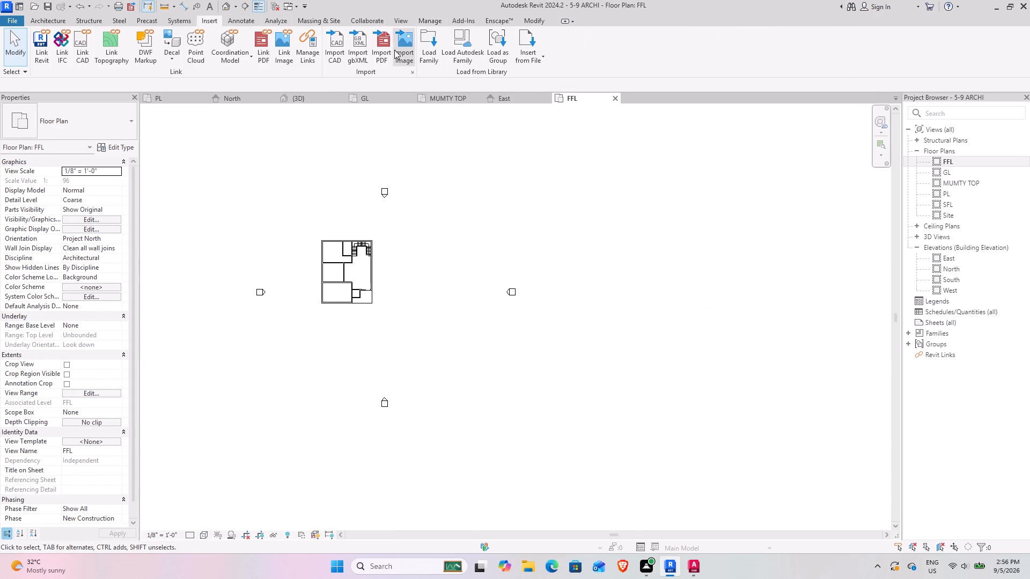
{"action": "left_click", "coordinate": [337, 54]}
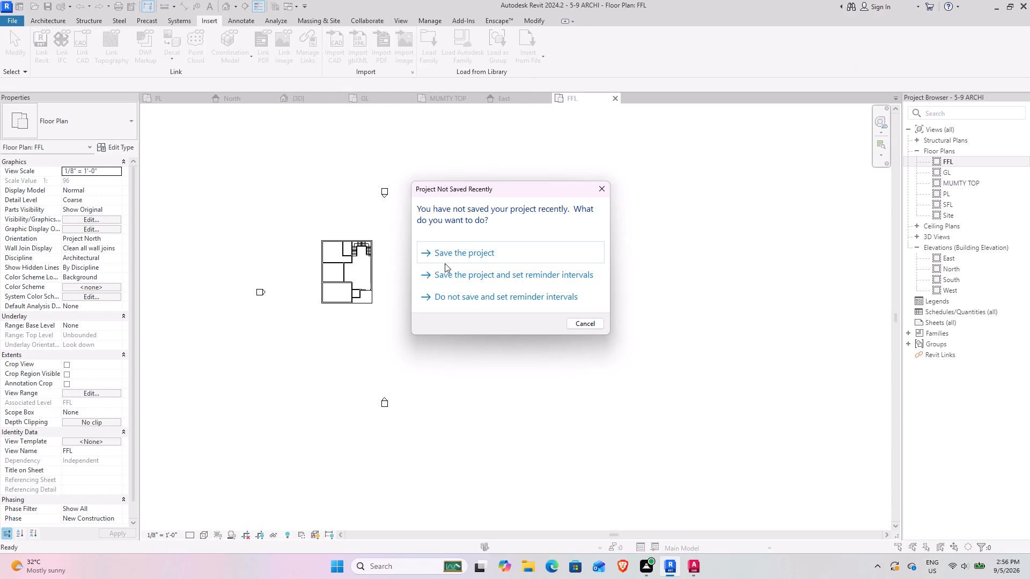
{"action": "left_click", "coordinate": [584, 326]}
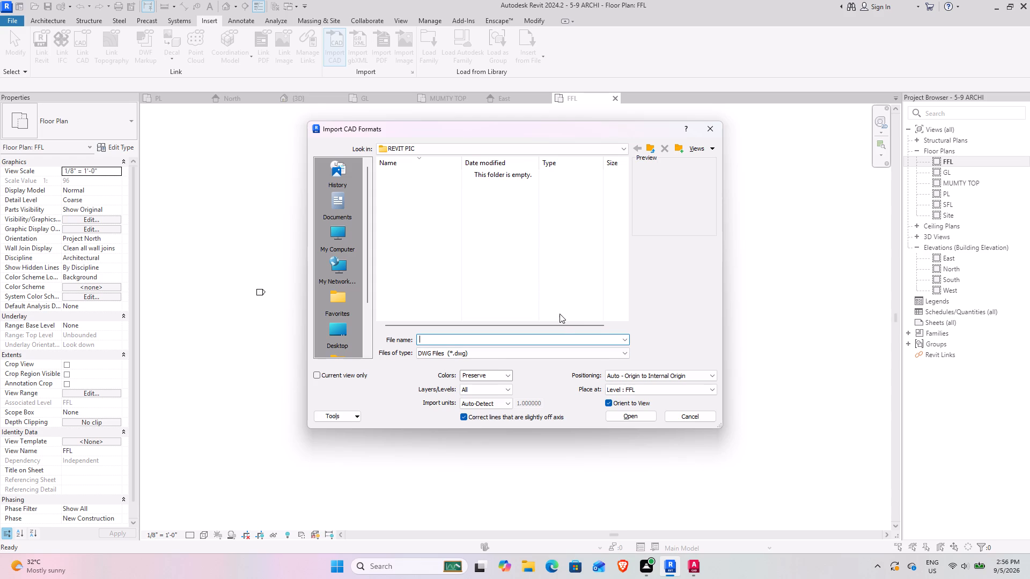
{"action": "left_click", "coordinate": [653, 146]}
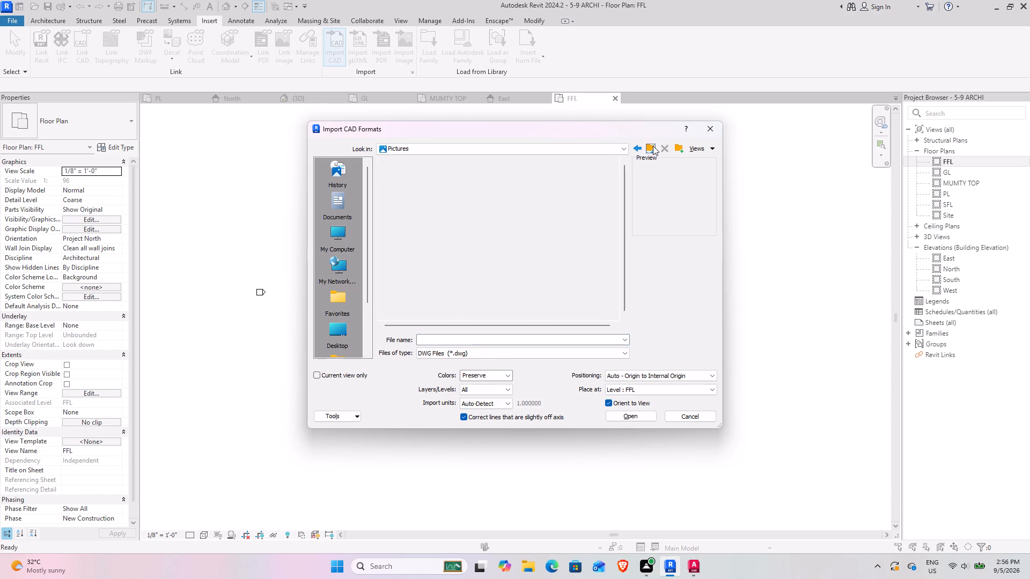
{"action": "scroll", "coordinate": [330, 256], "scroll_direction": "down", "scroll_amount": 2}
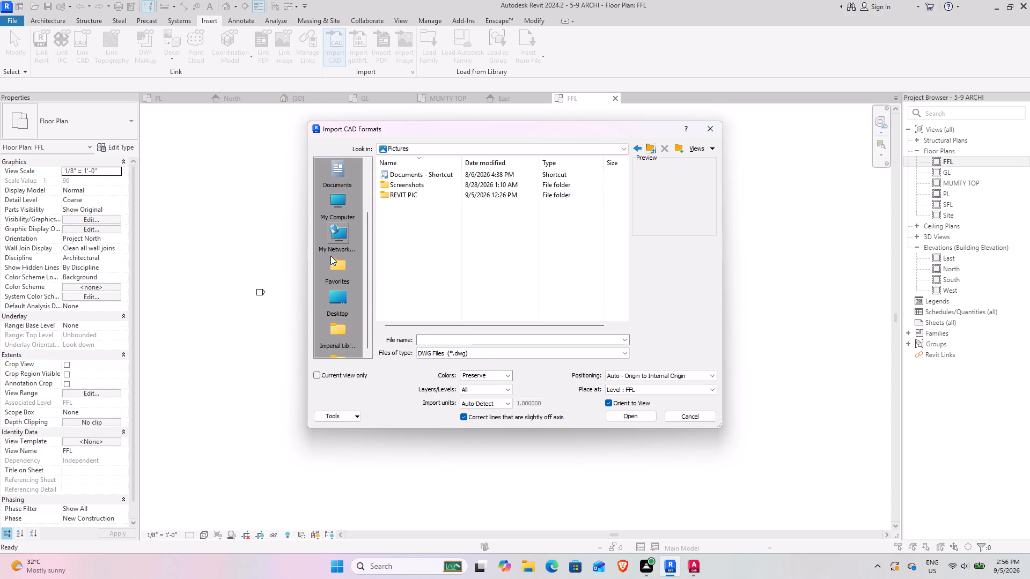
{"action": "scroll", "coordinate": [330, 256], "scroll_direction": "down", "scroll_amount": 3}
{"action": "left_click", "coordinate": [350, 265]}
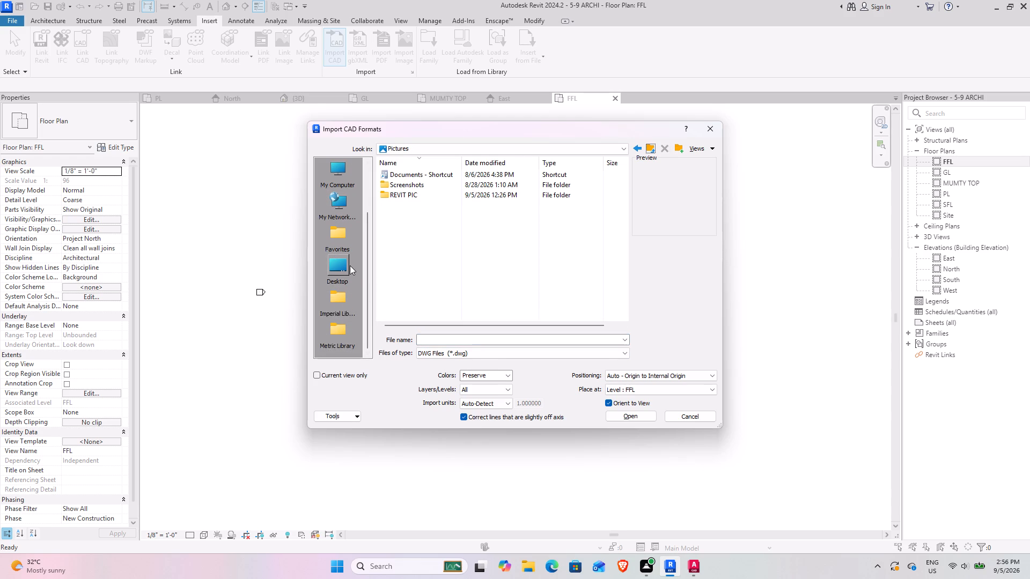
{"action": "double_click", "coordinate": [440, 206]}
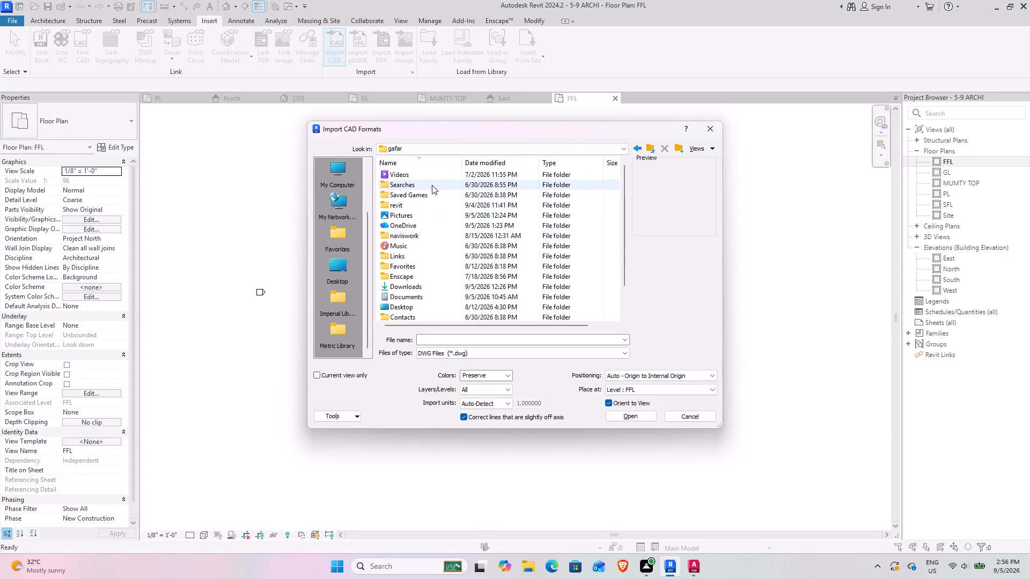
{"action": "scroll", "coordinate": [428, 310], "scroll_direction": "down", "scroll_amount": 3}
{"action": "left_click", "coordinate": [422, 299]}
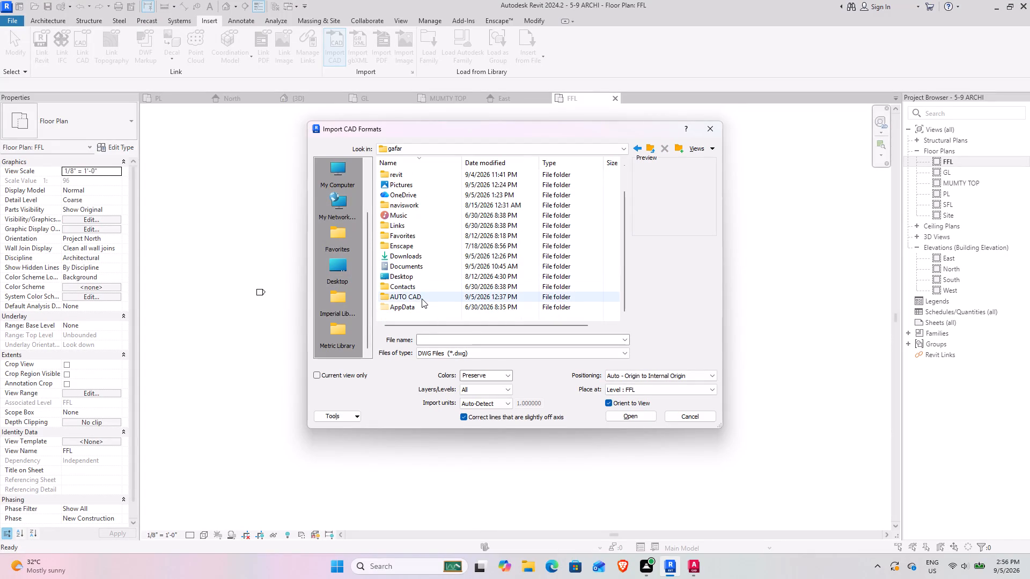
{"action": "double_click", "coordinate": [440, 298]}
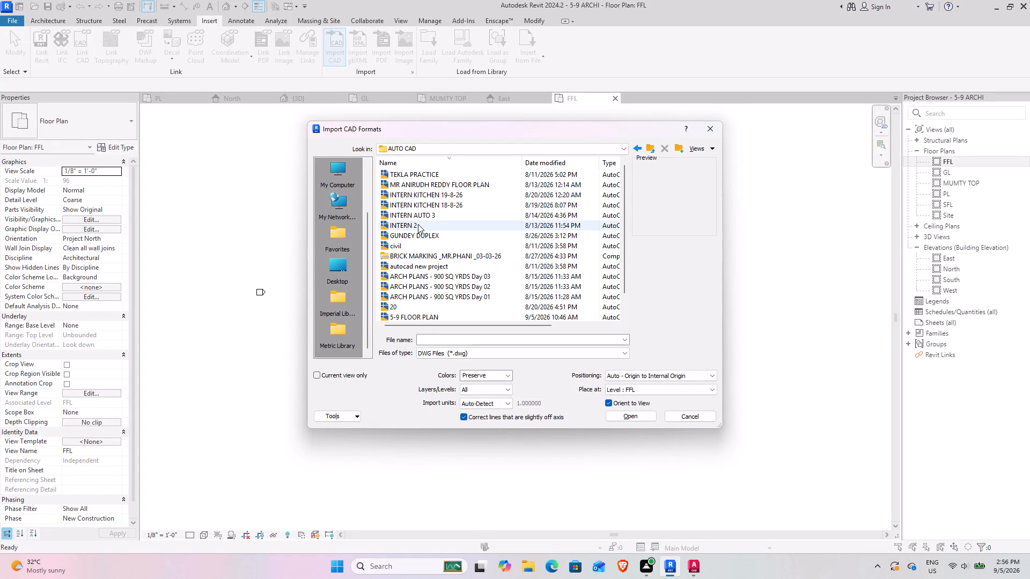
{"action": "scroll", "coordinate": [418, 224], "scroll_direction": "down", "scroll_amount": 3}
{"action": "left_click", "coordinate": [414, 298]}
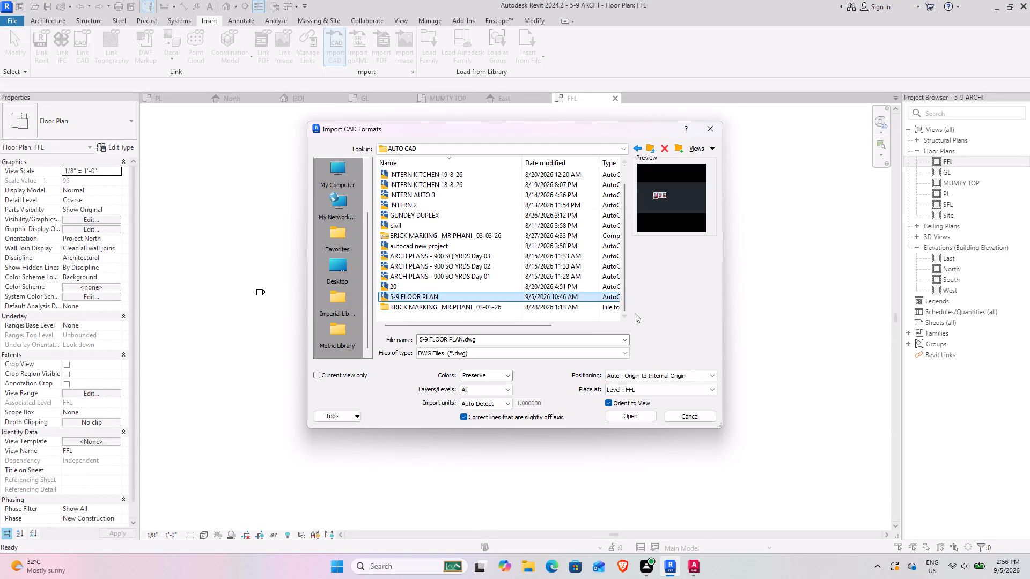
{"action": "left_click", "coordinate": [644, 417]}
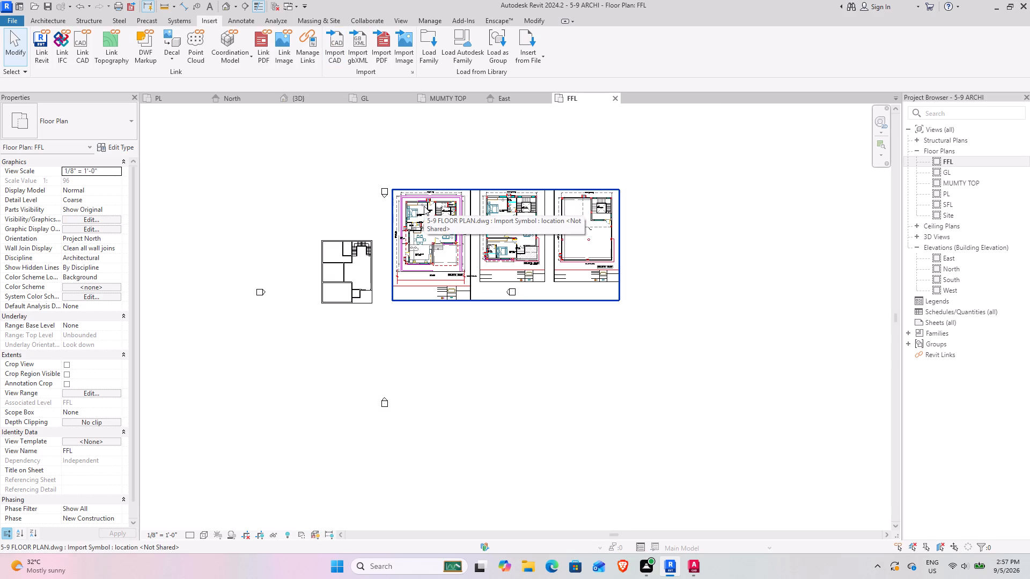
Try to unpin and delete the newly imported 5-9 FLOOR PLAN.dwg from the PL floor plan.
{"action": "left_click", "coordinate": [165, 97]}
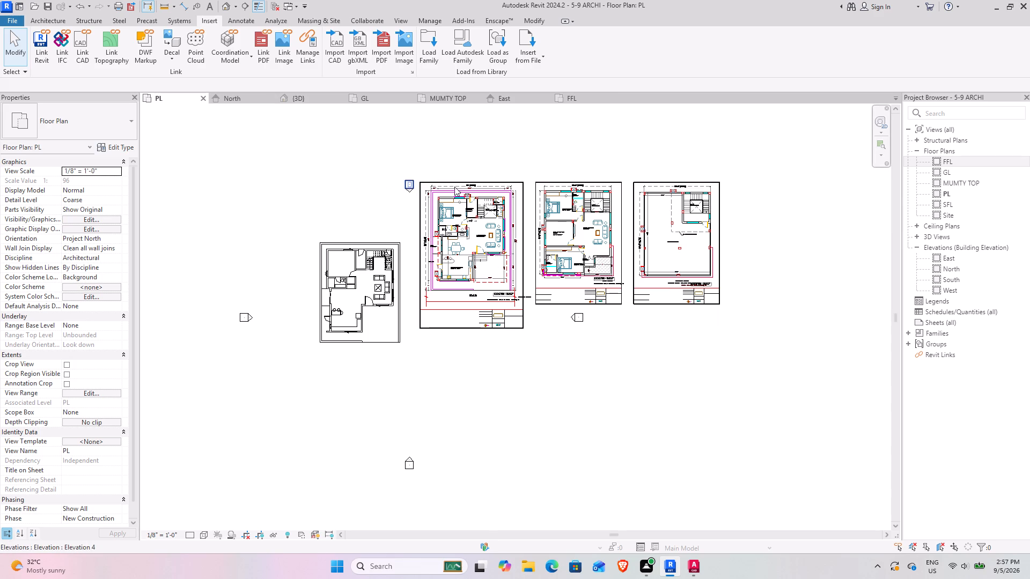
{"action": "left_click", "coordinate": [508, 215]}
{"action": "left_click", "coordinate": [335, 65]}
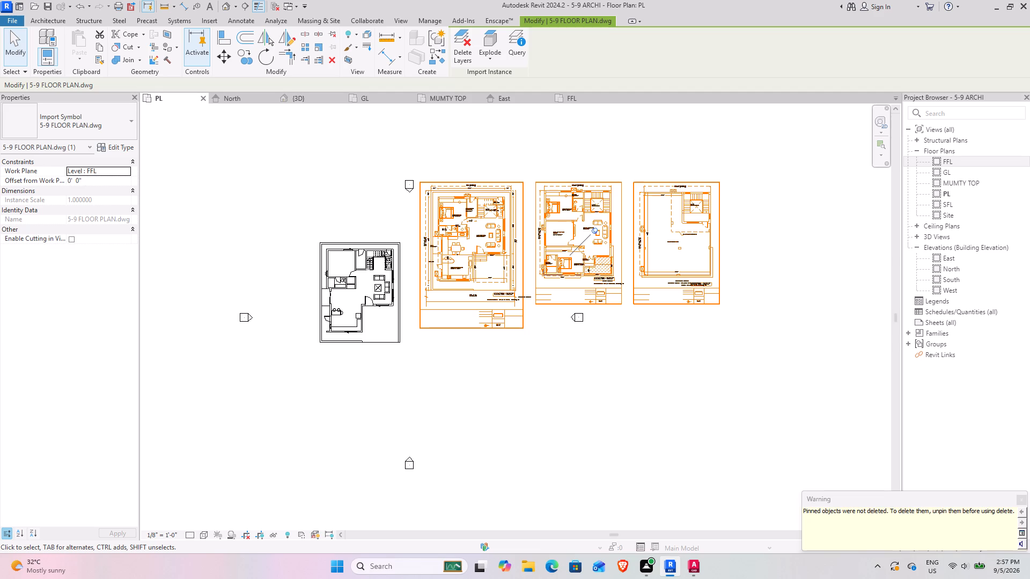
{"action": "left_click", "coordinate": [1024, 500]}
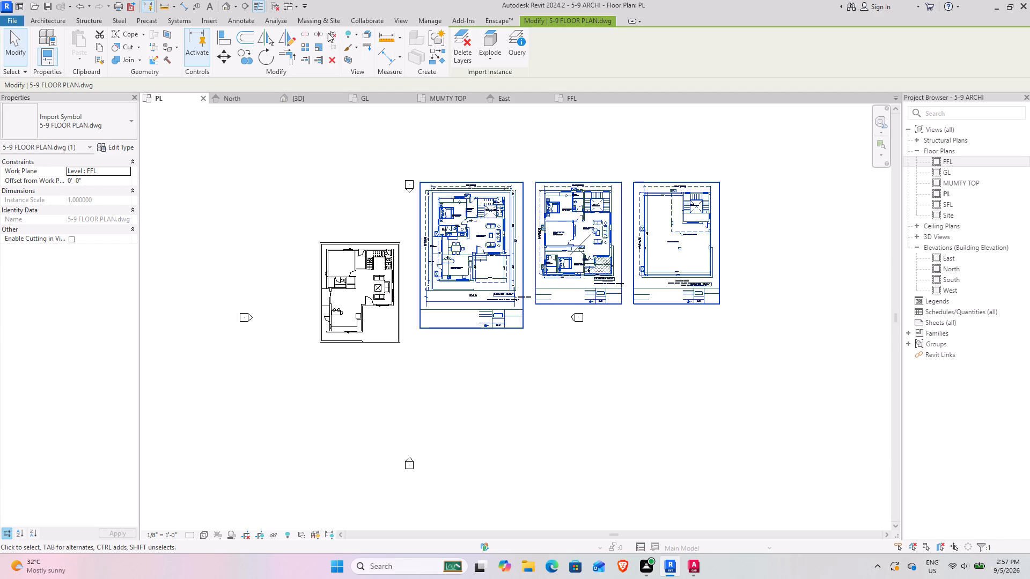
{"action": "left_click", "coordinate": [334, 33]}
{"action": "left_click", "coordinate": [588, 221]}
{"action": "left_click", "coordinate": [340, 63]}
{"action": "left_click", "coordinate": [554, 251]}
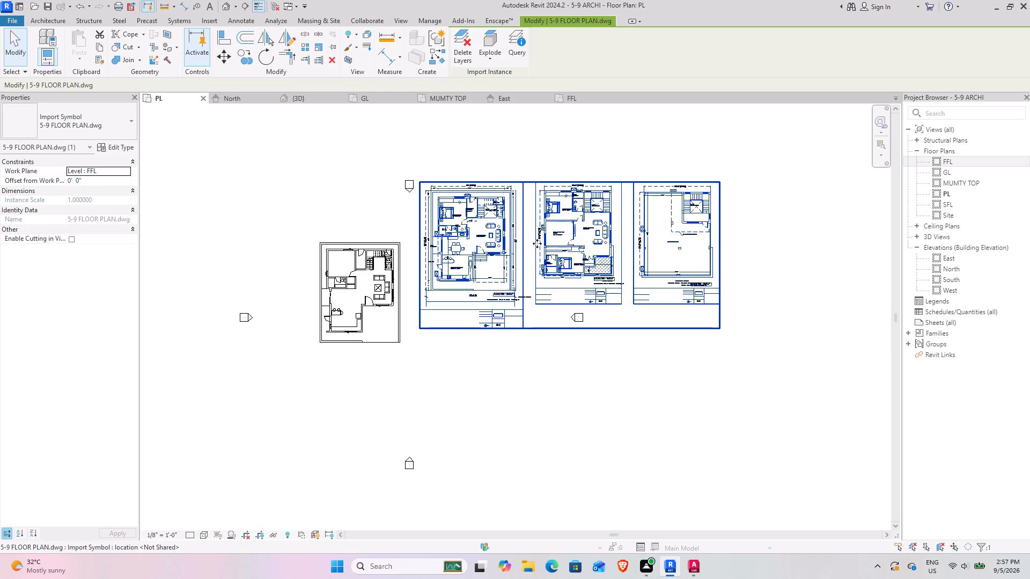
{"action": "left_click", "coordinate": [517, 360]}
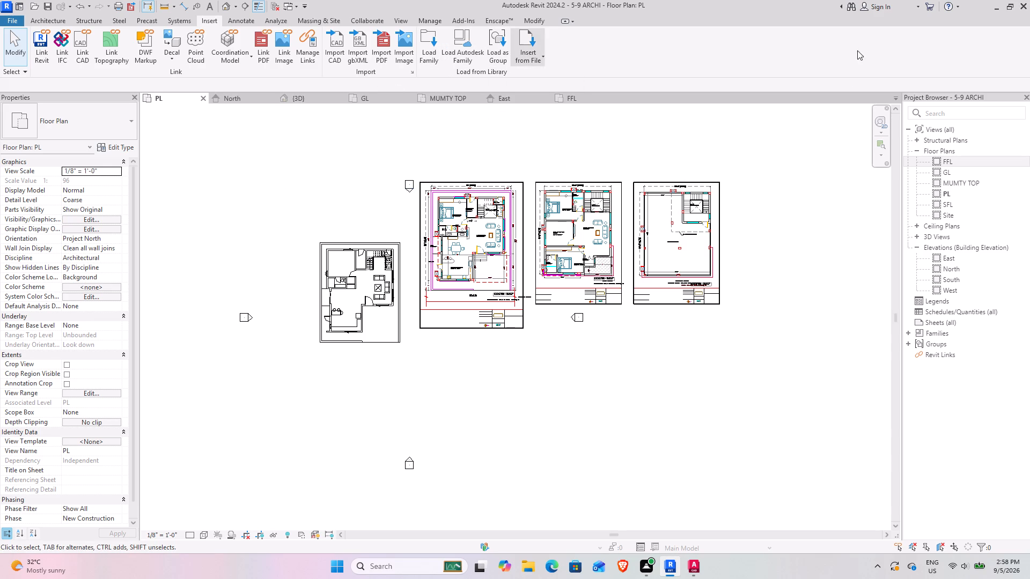
Move the imported 5-9 FLOOR PLAN.dwg in PL so its ground-floor plan's upper-left wall corner meets the modelled house's matching wall corner.
{"action": "scroll", "coordinate": [599, 253], "scroll_direction": "up", "scroll_amount": 9}
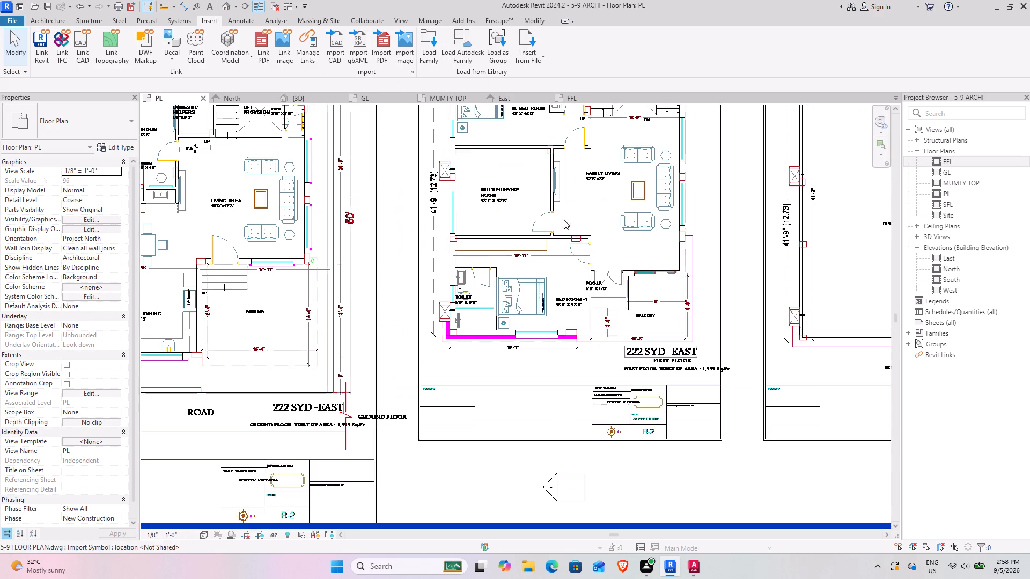
{"action": "scroll", "coordinate": [570, 217], "scroll_direction": "up", "scroll_amount": 3}
{"action": "middle_click_drag", "start_coordinate": [621, 202], "coordinate": [486, 375]}
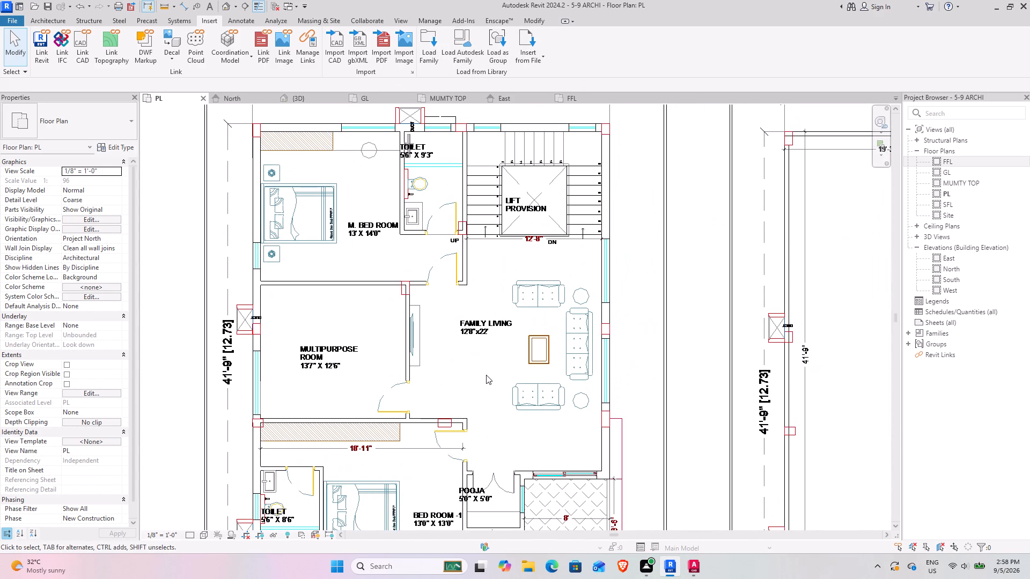
{"action": "middle_click_drag", "start_coordinate": [474, 371], "coordinate": [906, 112]}
{"action": "middle_click_drag", "start_coordinate": [532, 252], "coordinate": [969, 181]}
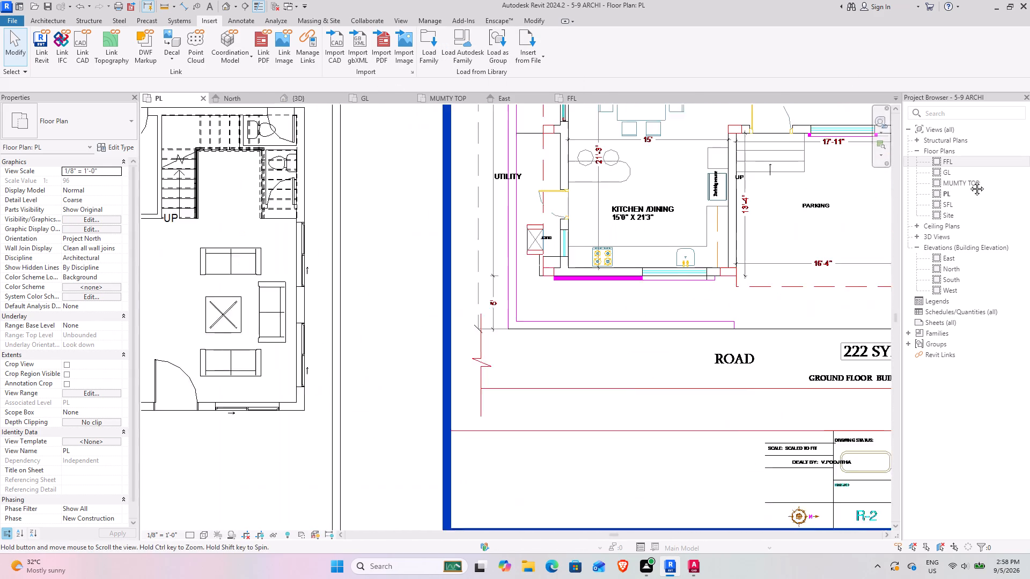
{"action": "middle_click_drag", "start_coordinate": [969, 181], "coordinate": [990, 177]}
{"action": "scroll", "coordinate": [678, 235], "scroll_direction": "down", "scroll_amount": 3}
{"action": "middle_click_drag", "start_coordinate": [528, 262], "coordinate": [632, 224]}
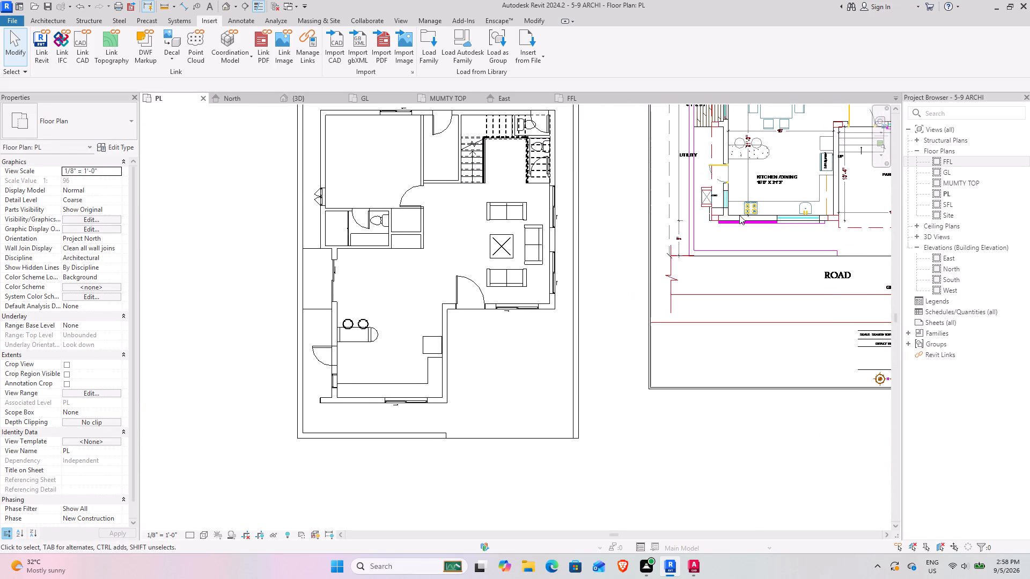
{"action": "left_click", "coordinate": [739, 215]}
{"action": "scroll", "coordinate": [739, 215], "scroll_direction": "down", "scroll_amount": 4}
{"action": "middle_click_drag", "start_coordinate": [733, 217], "coordinate": [657, 349]}
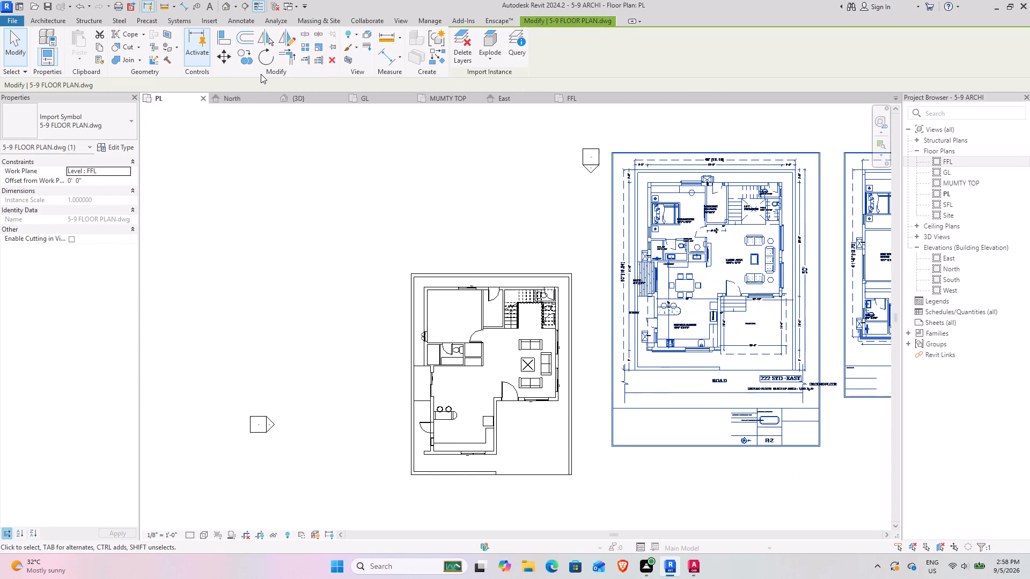
{"action": "left_click", "coordinate": [224, 54]}
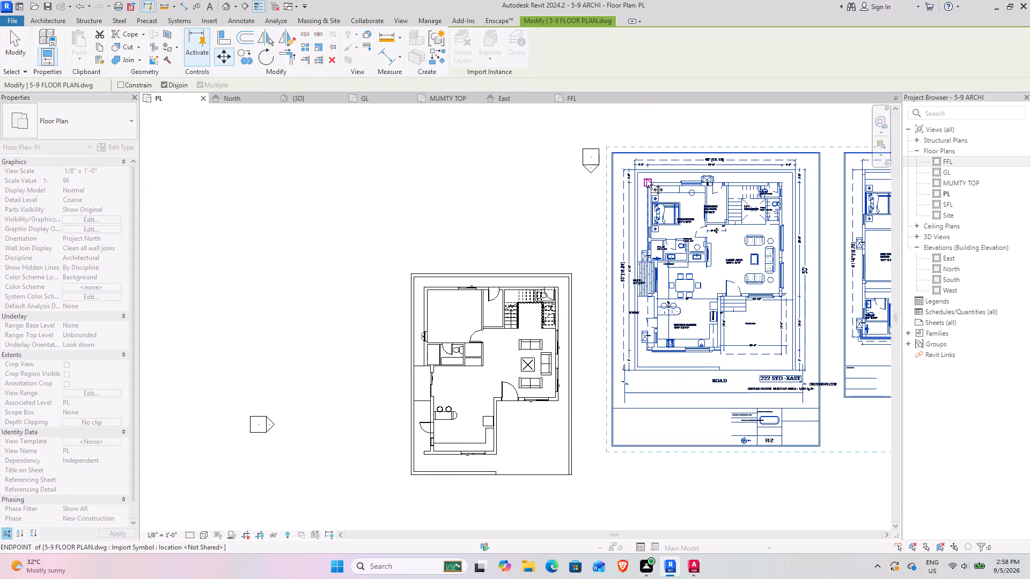
{"action": "scroll", "coordinate": [646, 179], "scroll_direction": "up", "scroll_amount": 9}
{"action": "left_click", "coordinate": [656, 192]}
{"action": "scroll", "coordinate": [400, 301], "scroll_direction": "down", "scroll_amount": 4}
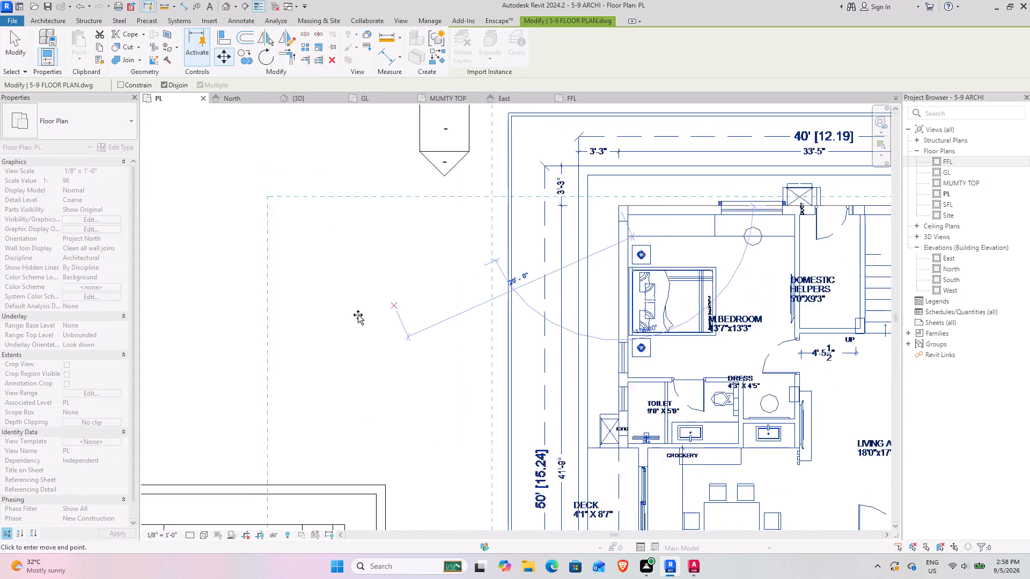
{"action": "middle_click_drag", "start_coordinate": [349, 315], "coordinate": [691, 155]}
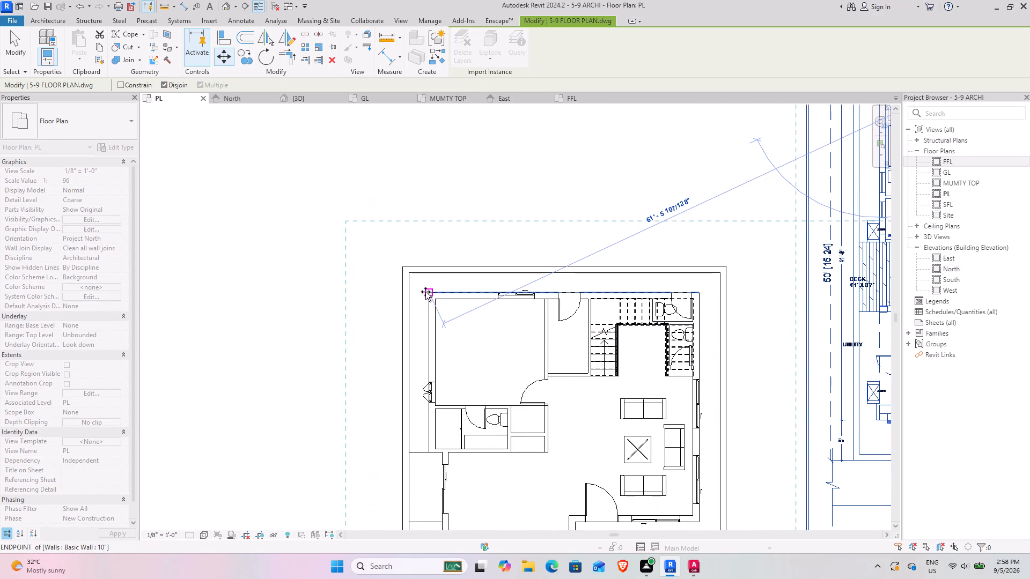
{"action": "left_click", "coordinate": [425, 292]}
{"action": "middle_click_drag", "start_coordinate": [482, 333], "coordinate": [363, 159]}
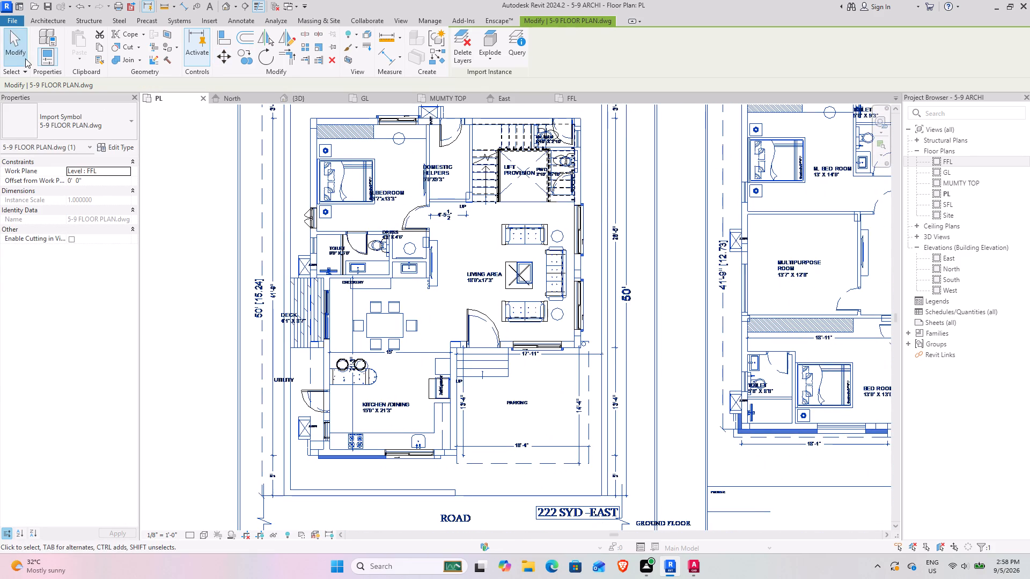
Pin the aligned 5-9 FLOOR PLAN.dwg in place in the PL floor plan.
{"action": "left_click", "coordinate": [25, 58]}
{"action": "left_click", "coordinate": [375, 209]}
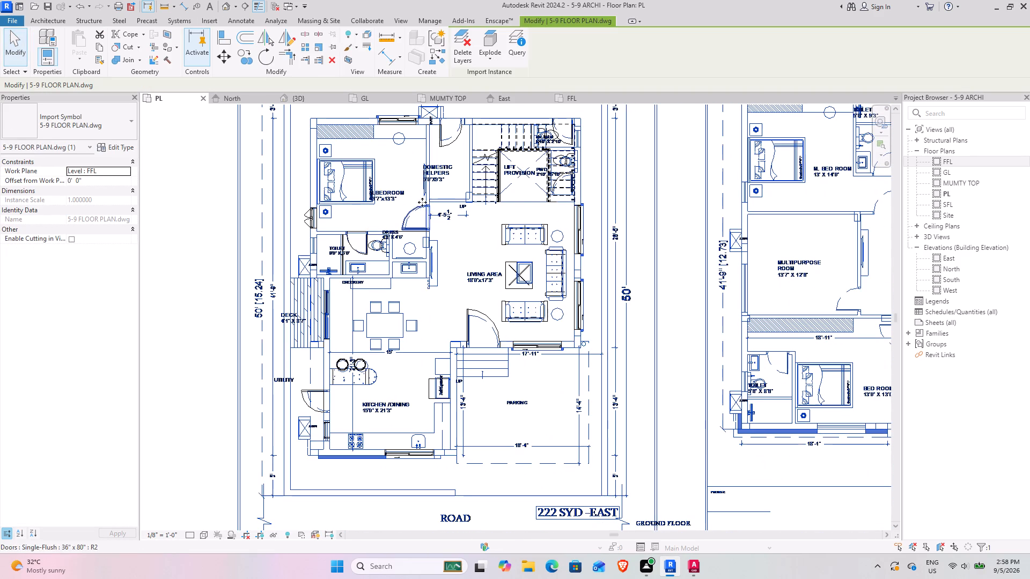
{"action": "left_click", "coordinate": [334, 46]}
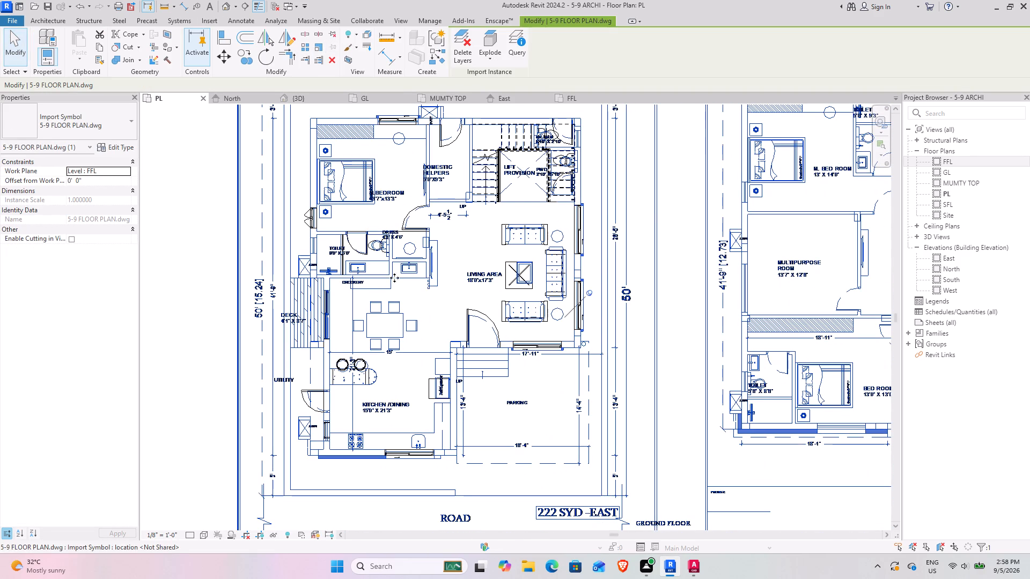
{"action": "left_click", "coordinate": [190, 242]}
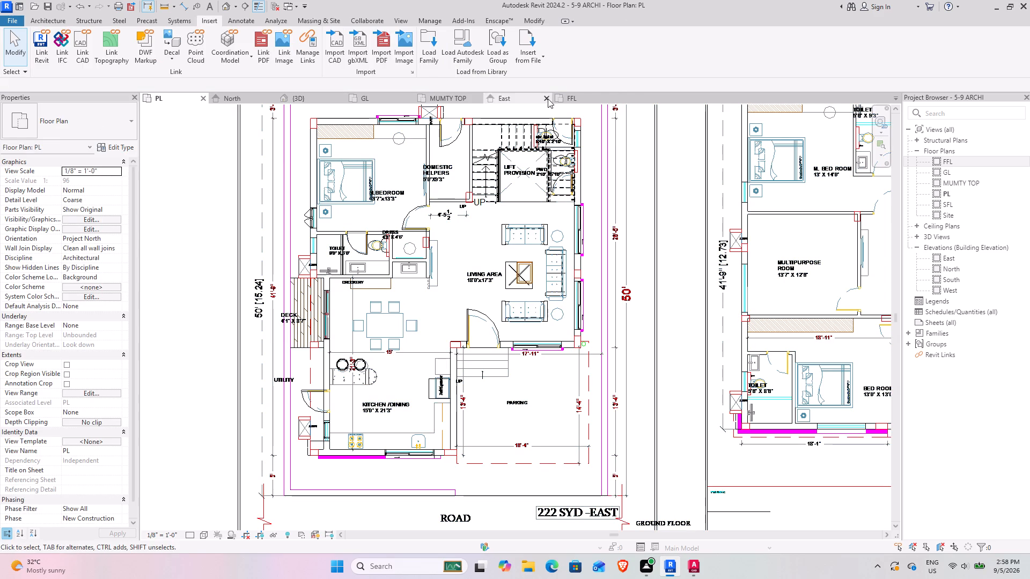
Check the FFL and MUMTY TOP floor plans for the position of the imported drawing.
{"action": "left_click", "coordinate": [584, 94]}
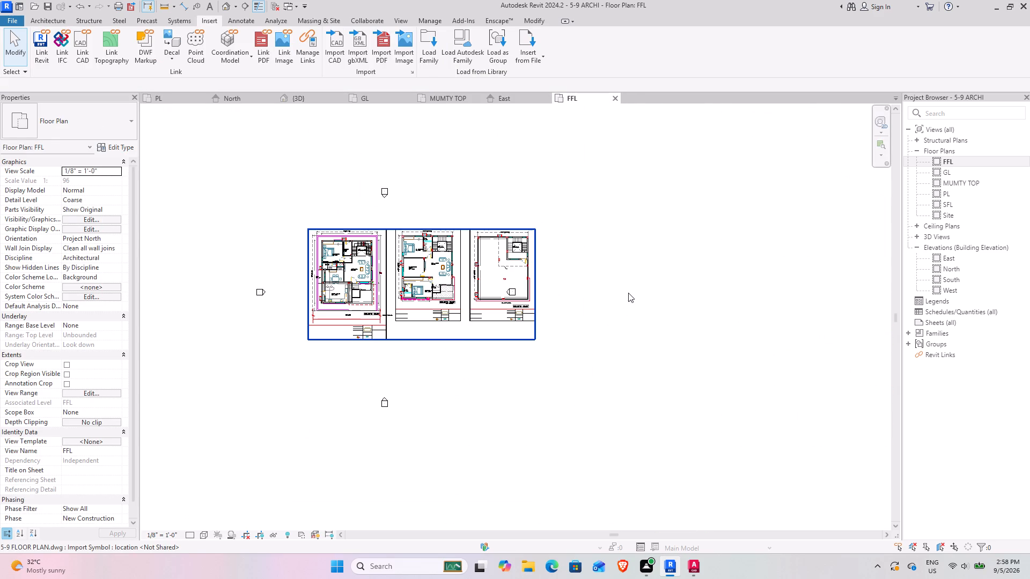
{"action": "double_click", "coordinate": [1009, 178]}
{"action": "scroll", "coordinate": [406, 311], "scroll_direction": "down", "scroll_amount": 4}
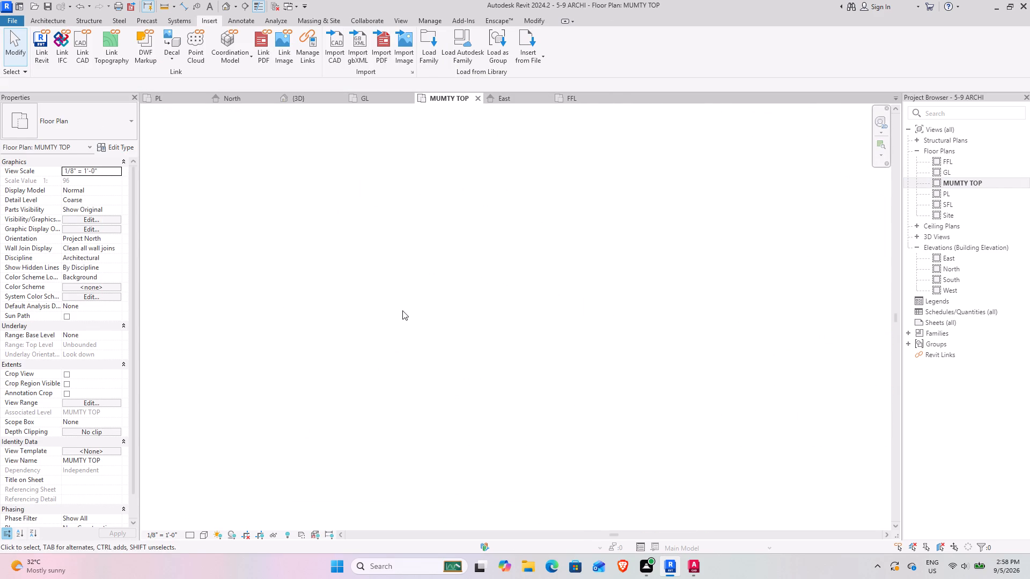
{"action": "scroll", "coordinate": [392, 298], "scroll_direction": "up", "scroll_amount": 2}
{"action": "middle_click_drag", "start_coordinate": [350, 256], "coordinate": [375, 251]}
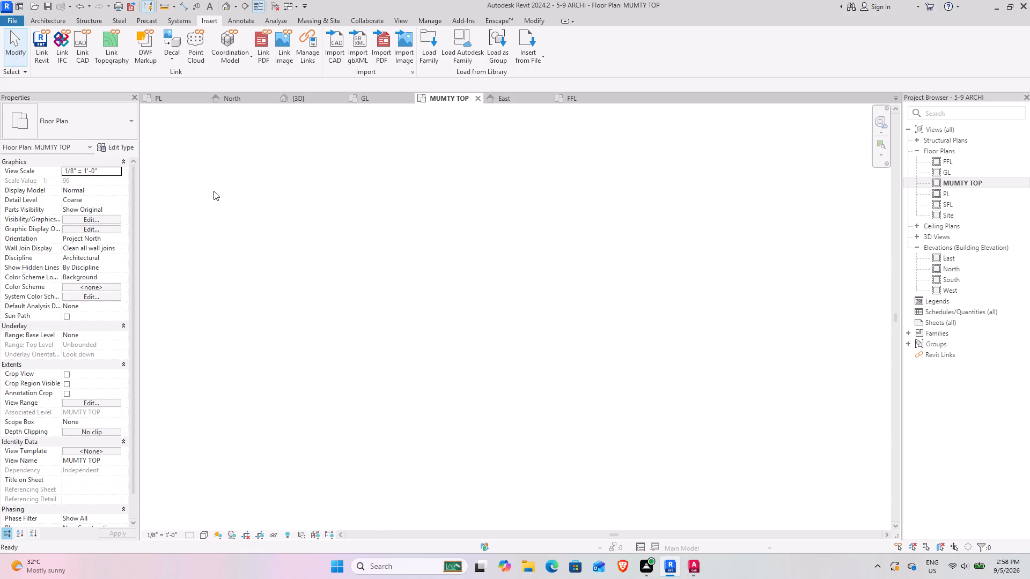
{"action": "left_click", "coordinate": [586, 97]}
{"action": "scroll", "coordinate": [341, 317], "scroll_direction": "up", "scroll_amount": 4}
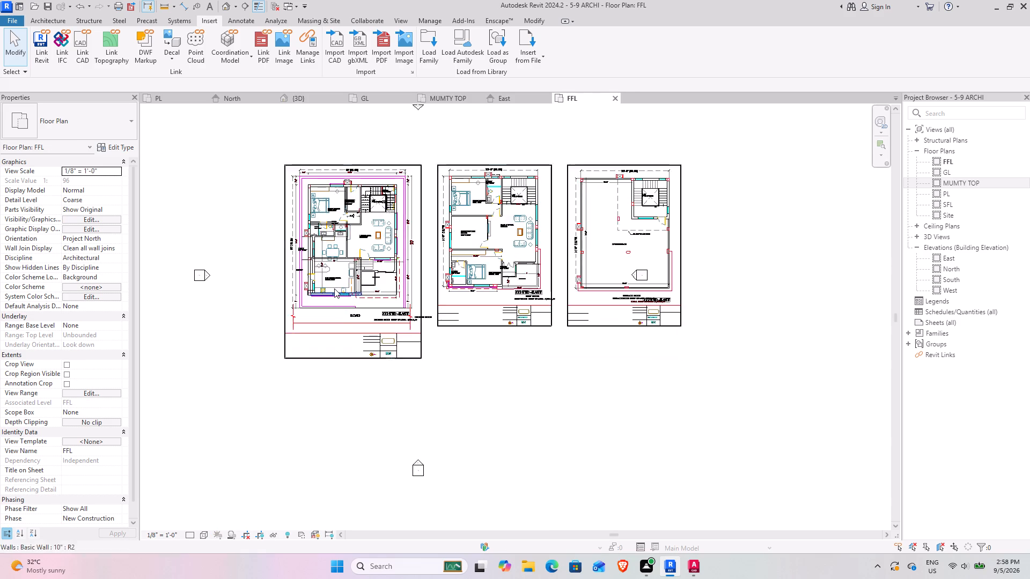
{"action": "scroll", "coordinate": [334, 275], "scroll_direction": "up", "scroll_amount": 4}
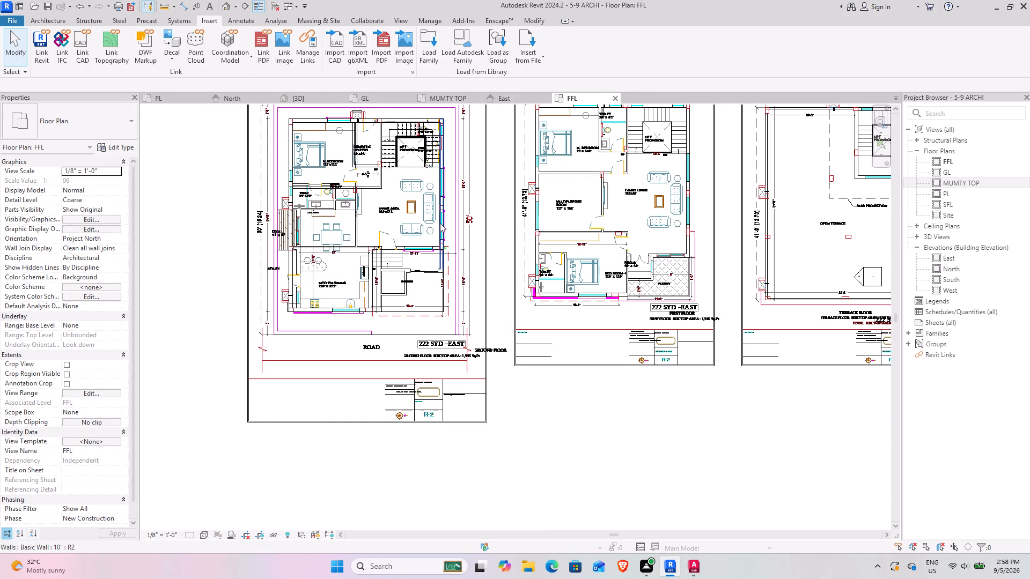
Examine the PL floor plan room by room against the imported drawing, from the kitchen and living area to the bedroom.
{"action": "left_click", "coordinate": [168, 101]}
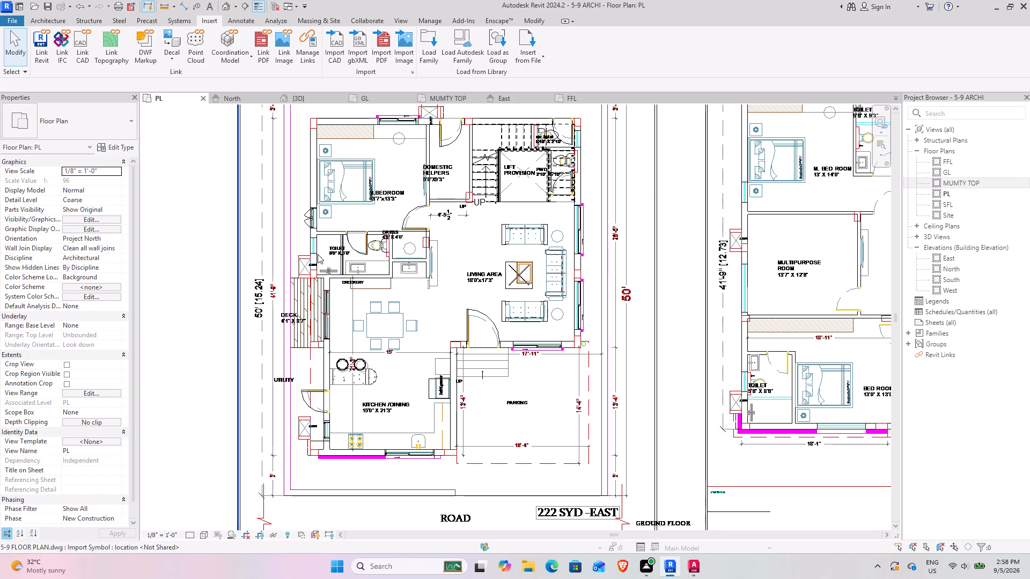
{"action": "middle_click_drag", "start_coordinate": [661, 346], "coordinate": [597, 335]}
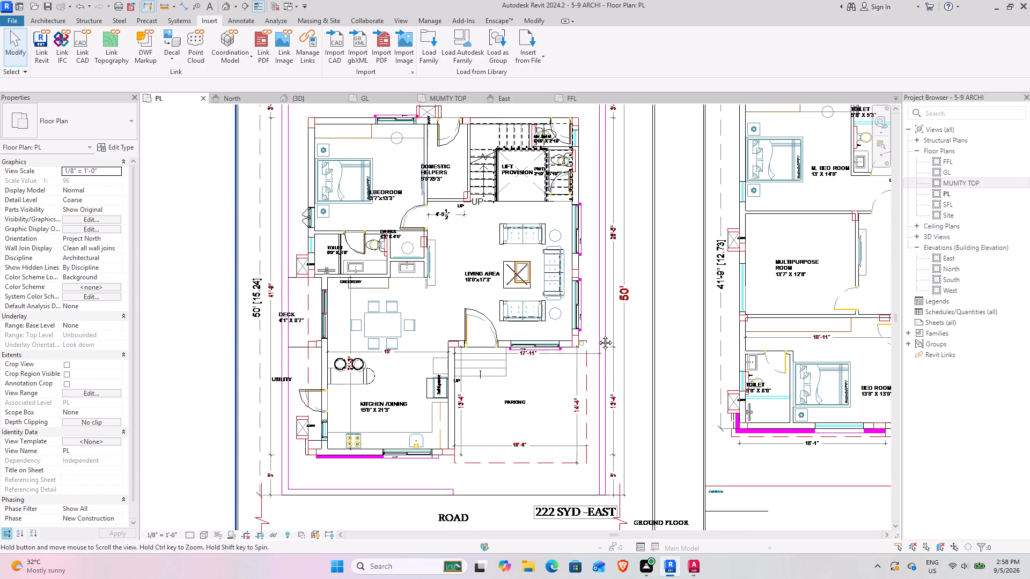
{"action": "middle_click_drag", "start_coordinate": [597, 335], "coordinate": [442, 315]}
{"action": "middle_click_drag", "start_coordinate": [279, 267], "coordinate": [468, 323]}
{"action": "scroll", "coordinate": [322, 359], "scroll_direction": "up", "scroll_amount": 2}
{"action": "middle_click_drag", "start_coordinate": [313, 356], "coordinate": [313, 259]}
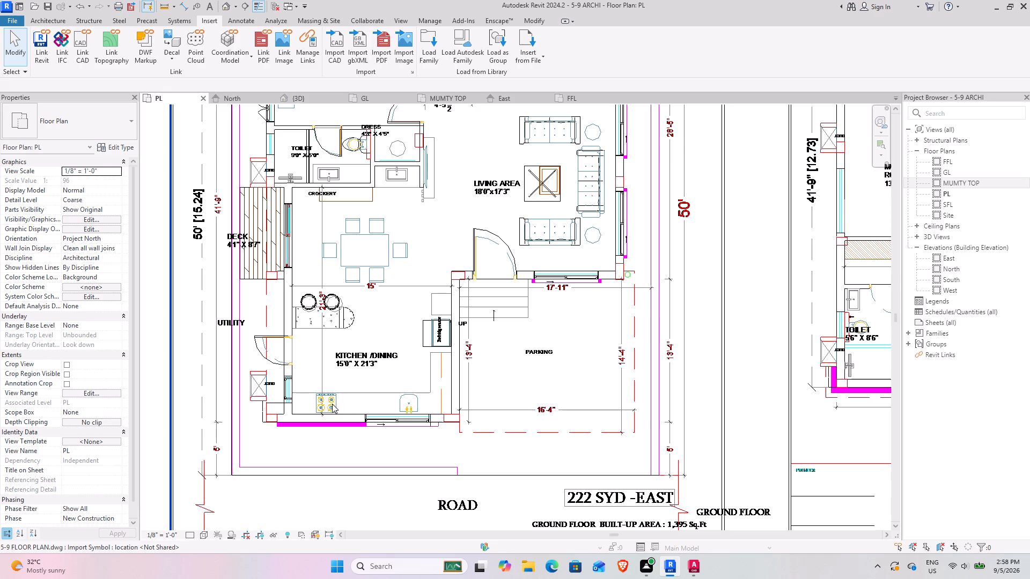
{"action": "middle_click_drag", "start_coordinate": [381, 263], "coordinate": [372, 391]}
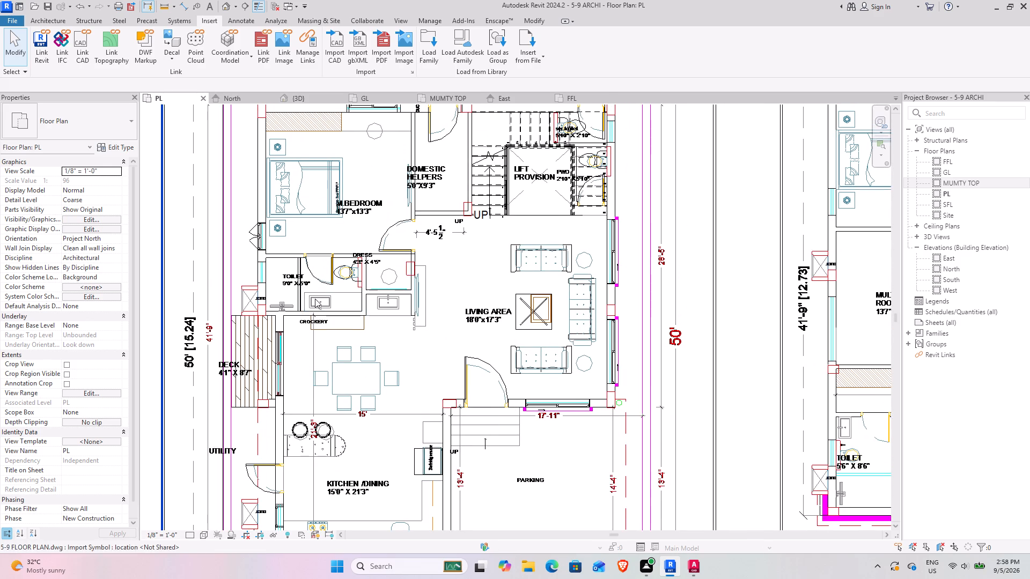
{"action": "middle_click_drag", "start_coordinate": [335, 391], "coordinate": [326, 386]}
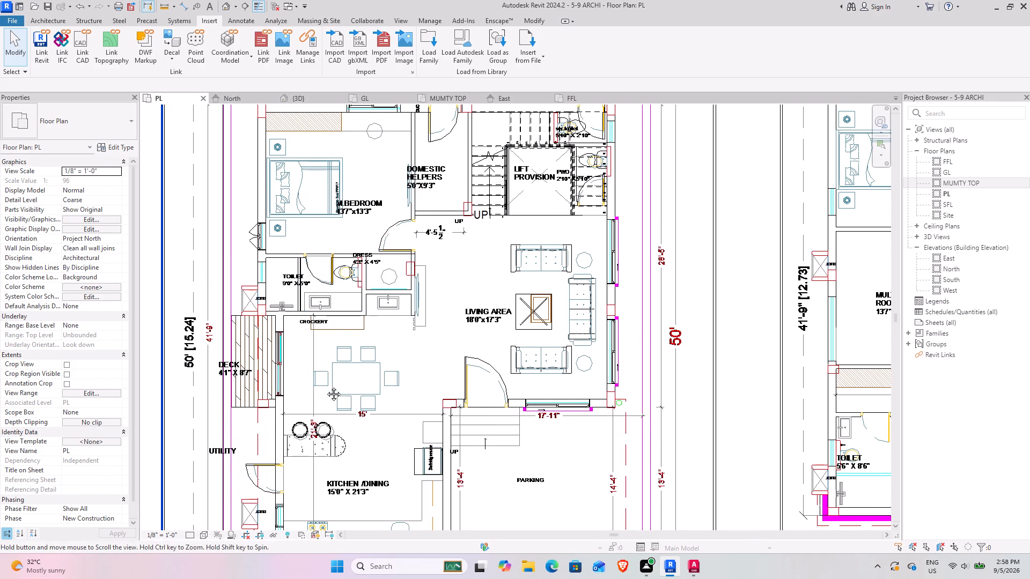
{"action": "middle_click_drag", "start_coordinate": [326, 386], "coordinate": [304, 328]}
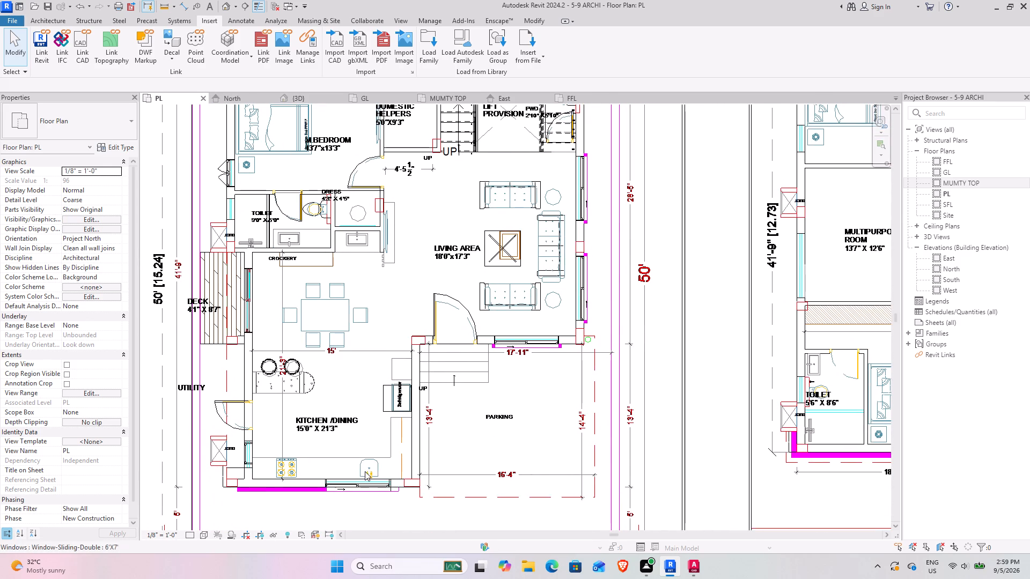
{"action": "scroll", "coordinate": [365, 471], "scroll_direction": "up", "scroll_amount": 4}
{"action": "scroll", "coordinate": [406, 489], "scroll_direction": "up", "scroll_amount": 4}
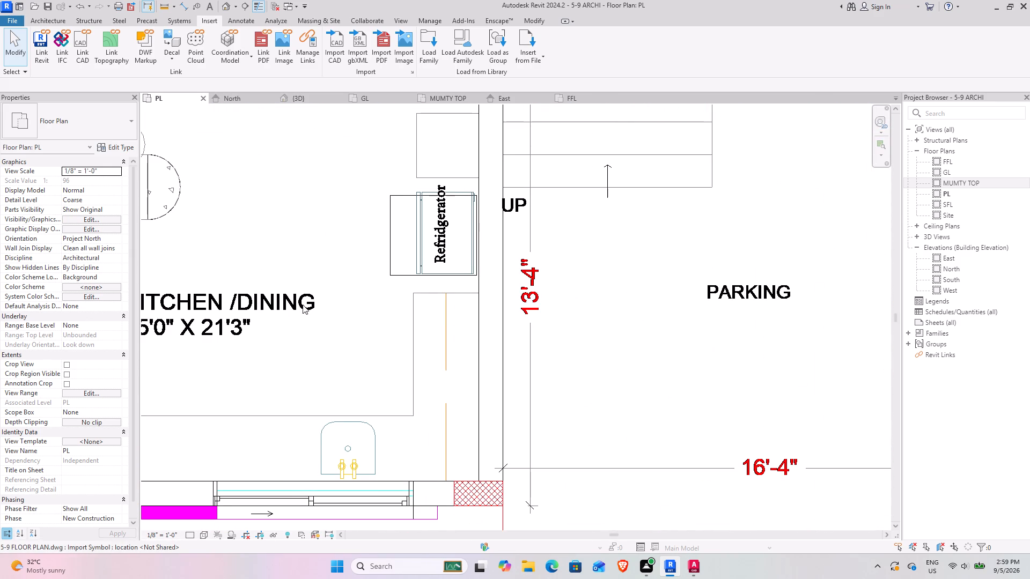
{"action": "scroll", "coordinate": [303, 305], "scroll_direction": "down", "scroll_amount": 5}
{"action": "middle_click_drag", "start_coordinate": [289, 206], "coordinate": [334, 342]}
{"action": "middle_click_drag", "start_coordinate": [444, 209], "coordinate": [427, 327]}
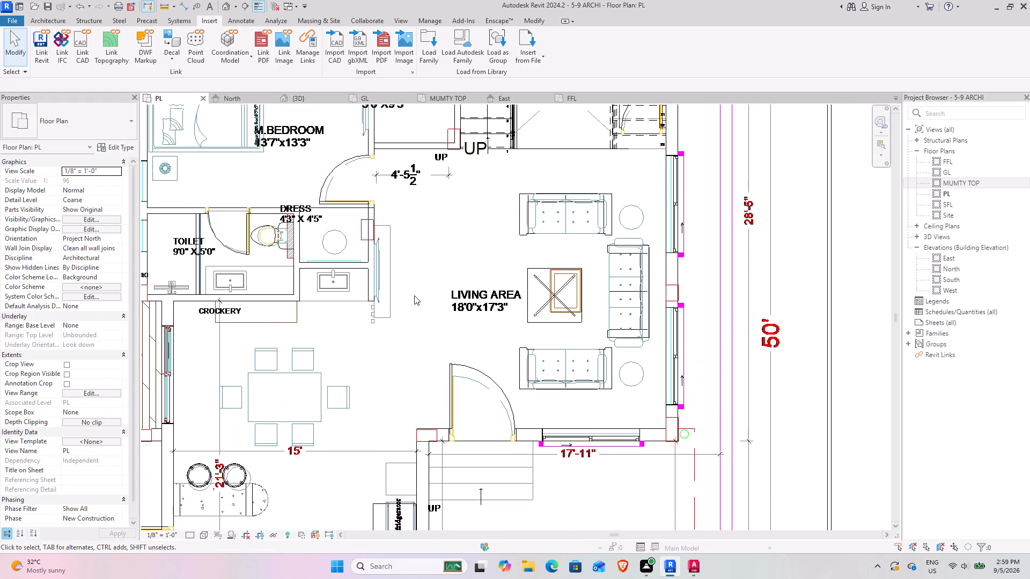
{"action": "scroll", "coordinate": [274, 268], "scroll_direction": "down", "scroll_amount": 3}
{"action": "middle_click_drag", "start_coordinate": [273, 268], "coordinate": [263, 339]}
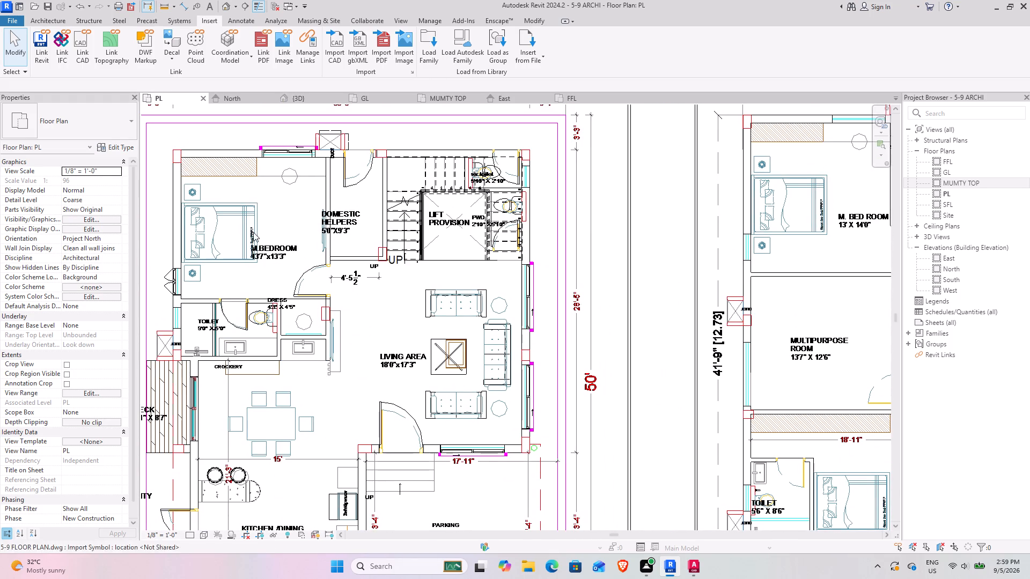
Load the Modern_Bed_13665 family from the beds folder in SHUBHAM CITY as a component for placement.
{"action": "scroll", "coordinate": [203, 216], "scroll_direction": "up", "scroll_amount": 4}
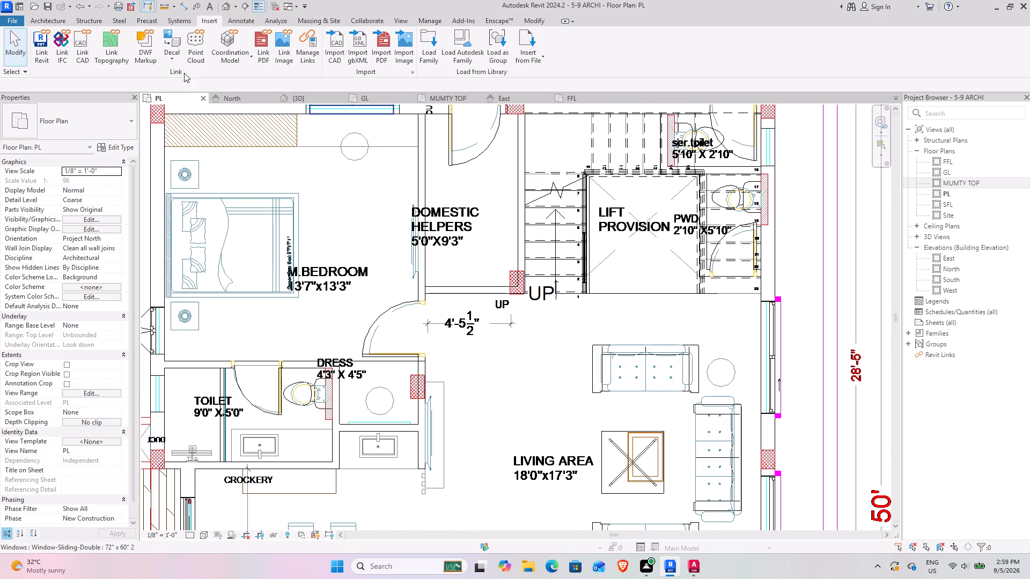
{"action": "left_click", "coordinate": [47, 24]}
{"action": "left_click", "coordinate": [129, 44]}
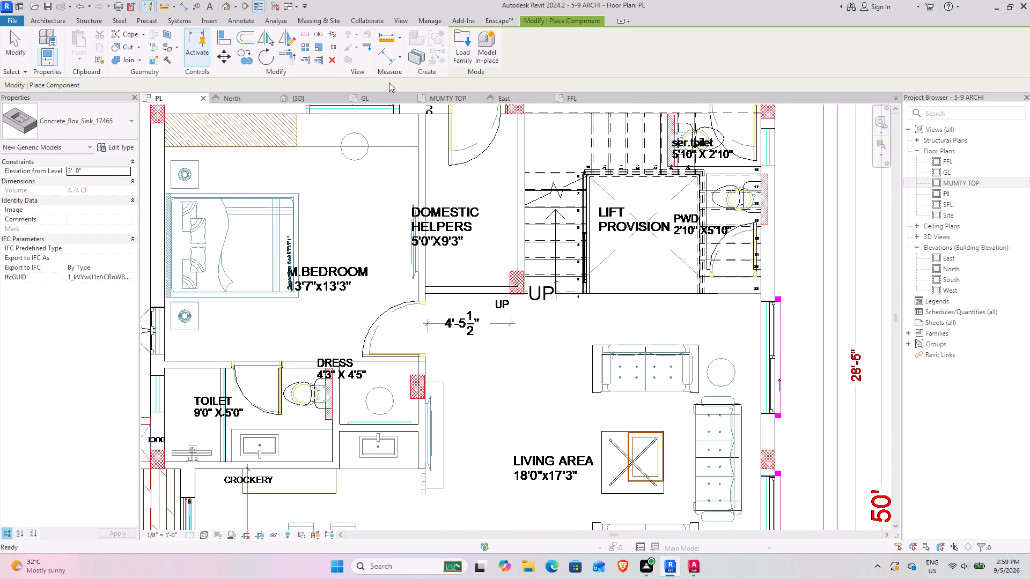
{"action": "left_click", "coordinate": [459, 56]}
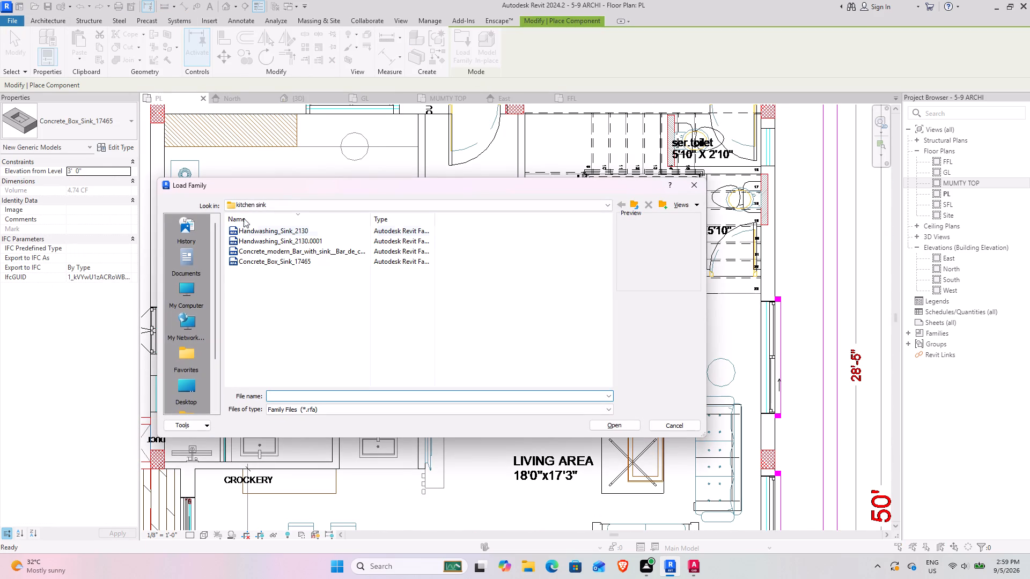
{"action": "left_click", "coordinate": [636, 204]}
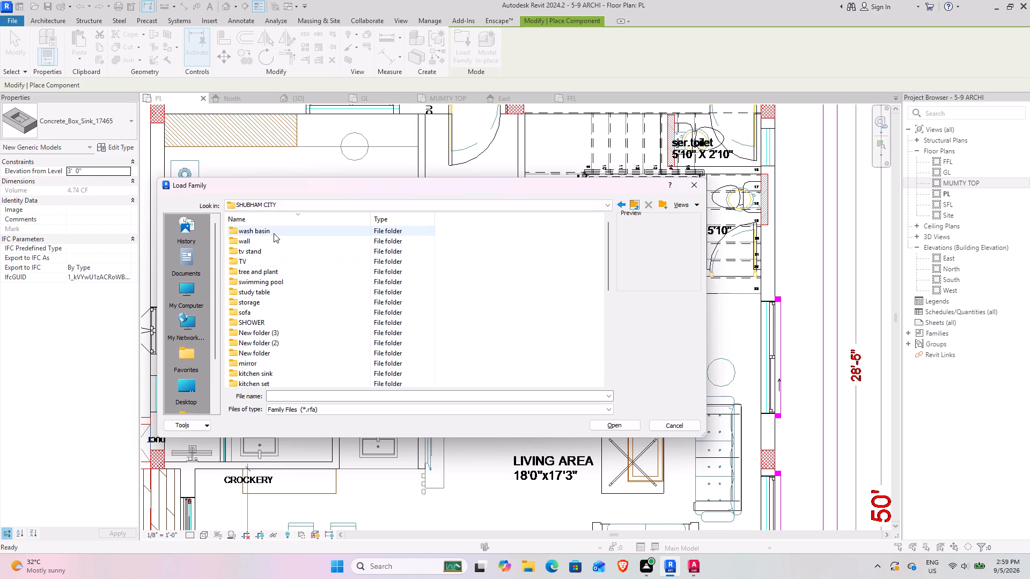
{"action": "scroll", "coordinate": [273, 232], "scroll_direction": "up", "scroll_amount": 3}
{"action": "scroll", "coordinate": [283, 268], "scroll_direction": "down", "scroll_amount": 4}
{"action": "double_click", "coordinate": [251, 364]}
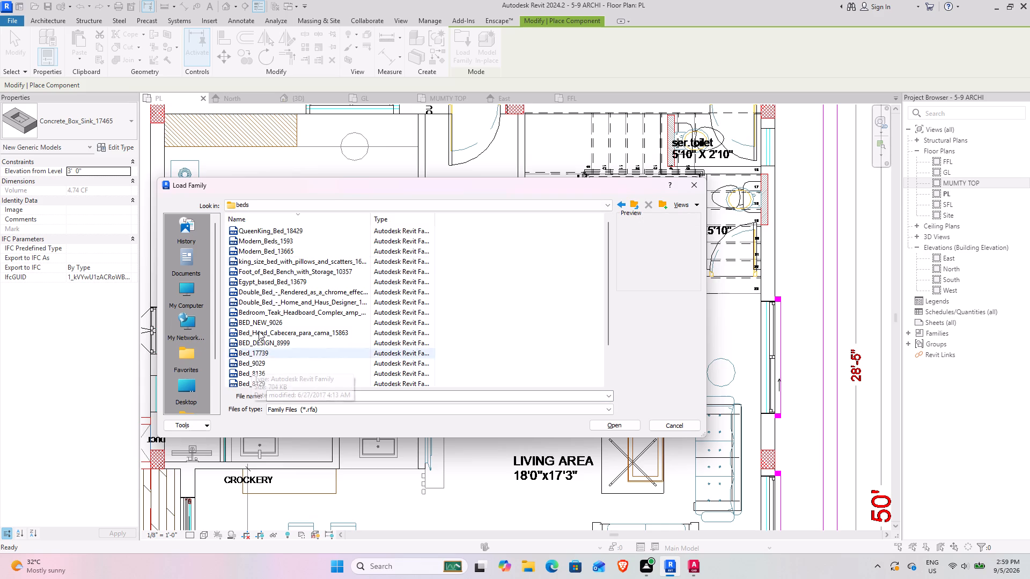
{"action": "scroll", "coordinate": [285, 253], "scroll_direction": "up", "scroll_amount": 20, "text": "ctrl"}
{"action": "scroll", "coordinate": [285, 253], "scroll_direction": "down", "scroll_amount": 2}
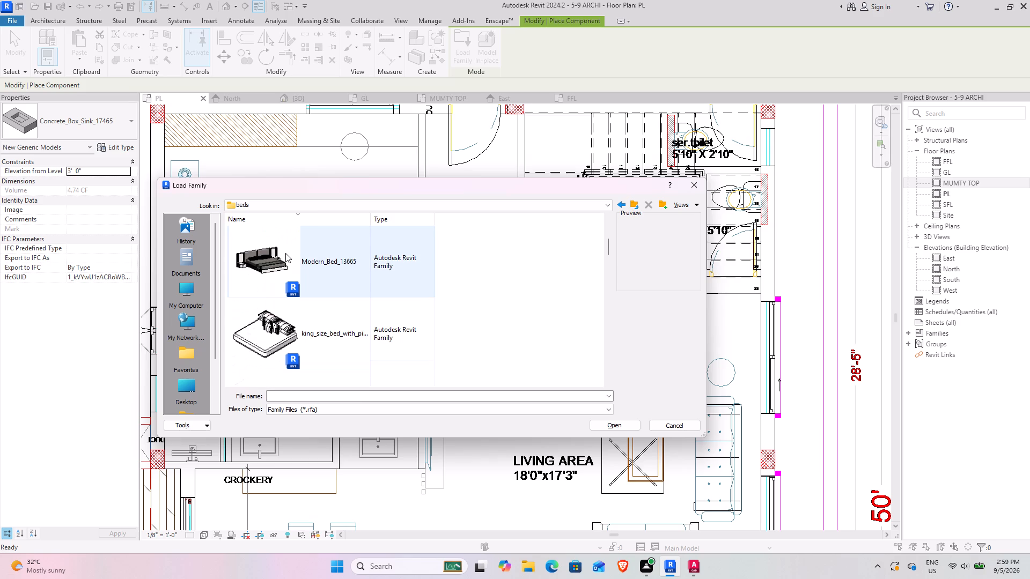
{"action": "left_click", "coordinate": [285, 253]}
{"action": "left_click", "coordinate": [623, 426]}
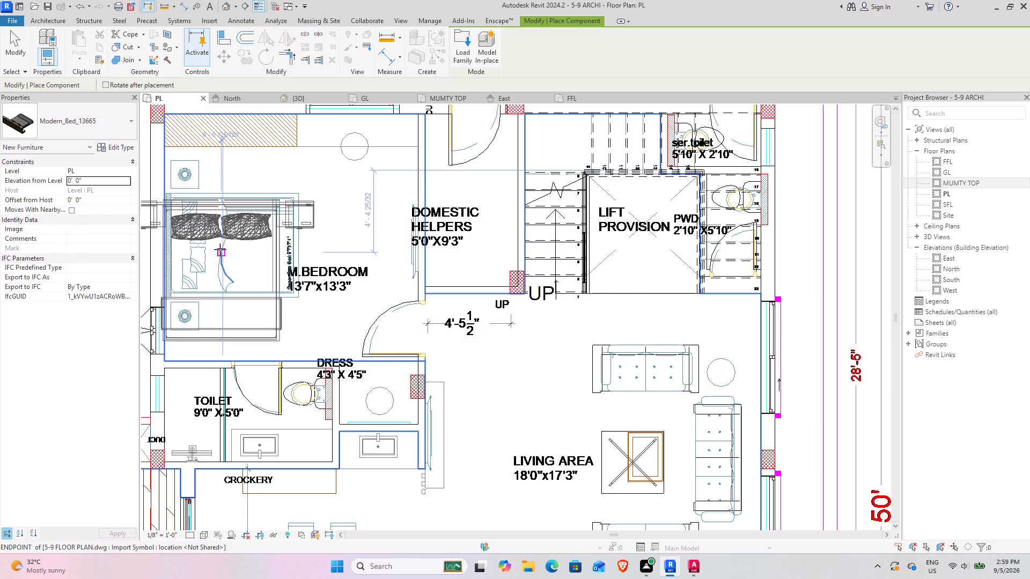
Place the Modern_Bed_13665 over the drawn bed in M.BEDROOM on PL, rotated 90° with its headboard along the left outer wall.
{"action": "key", "text": "space"}
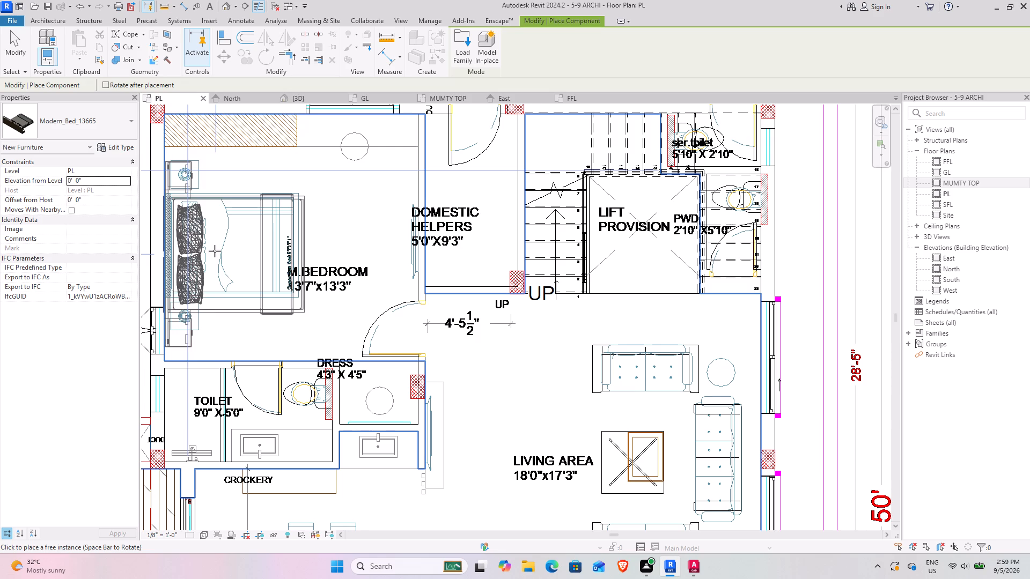
{"action": "left_click", "coordinate": [215, 251]}
{"action": "scroll", "coordinate": [382, 326], "scroll_direction": "down", "scroll_amount": 4}
{"action": "middle_click_drag", "start_coordinate": [409, 335], "coordinate": [312, 230]}
{"action": "middle_click_drag", "start_coordinate": [296, 346], "coordinate": [346, 258]}
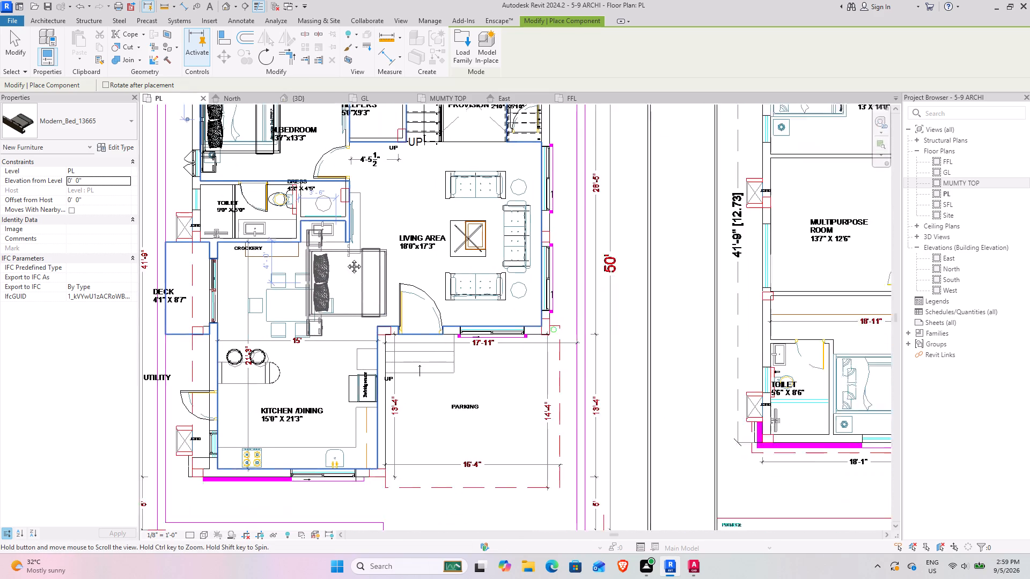
End the bed component placement on the PL floor plan.
{"action": "middle_click_drag", "start_coordinate": [346, 258], "coordinate": [310, 420]}
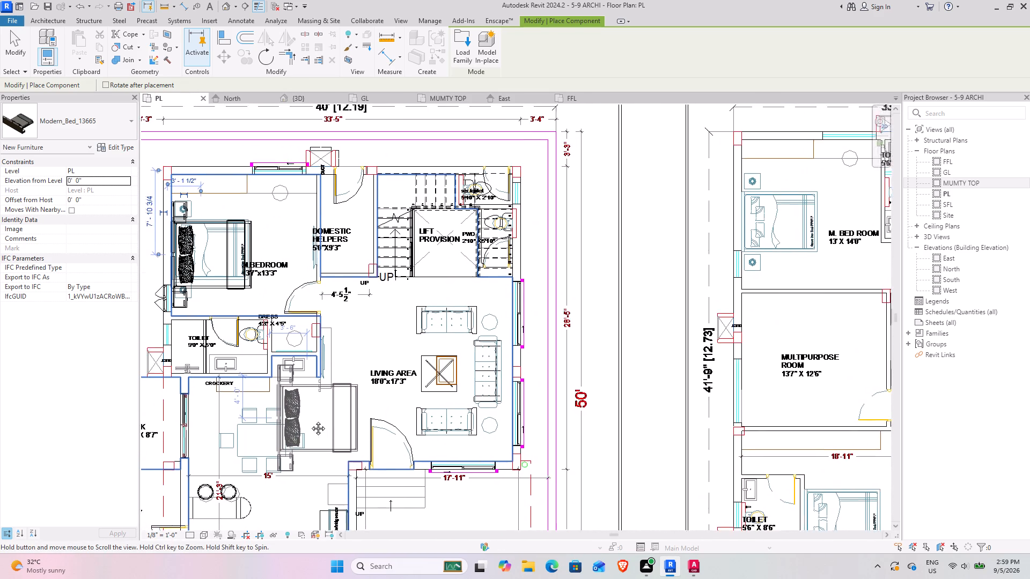
{"action": "middle_click_drag", "start_coordinate": [310, 420], "coordinate": [347, 351]}
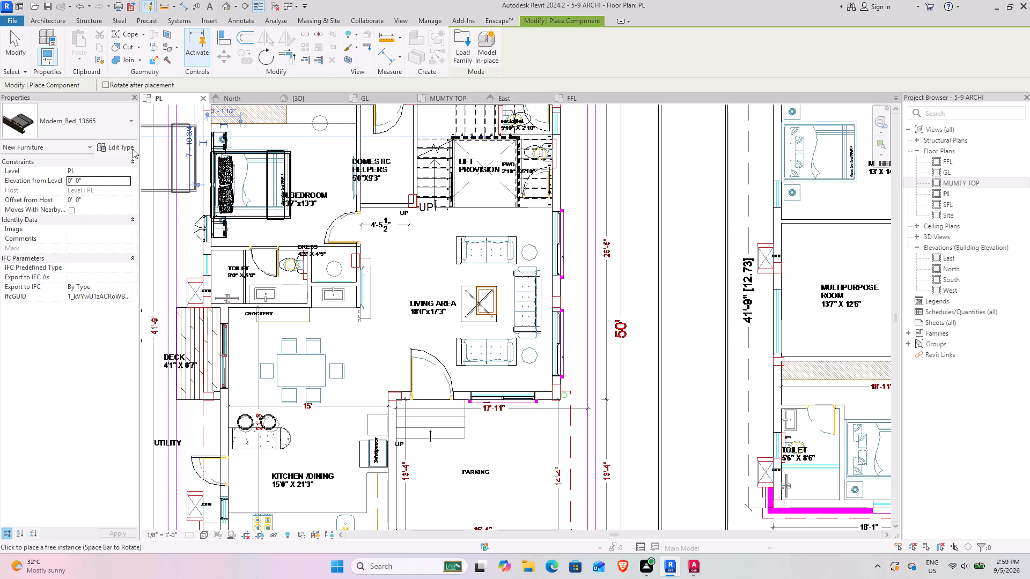
{"action": "key", "text": "Escape"}
{"action": "key", "text": "Escape"}
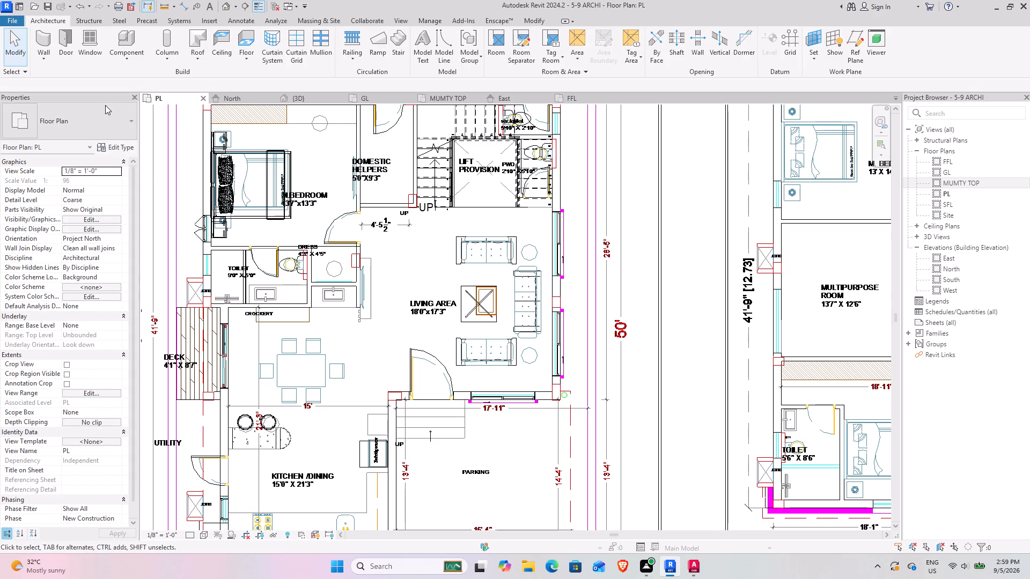
Hide the imported 5-9 FLOOR PLAN.dwg in the {3D} view through its visibility/graphic overrides for imported categories.
{"action": "left_click", "coordinate": [307, 99]}
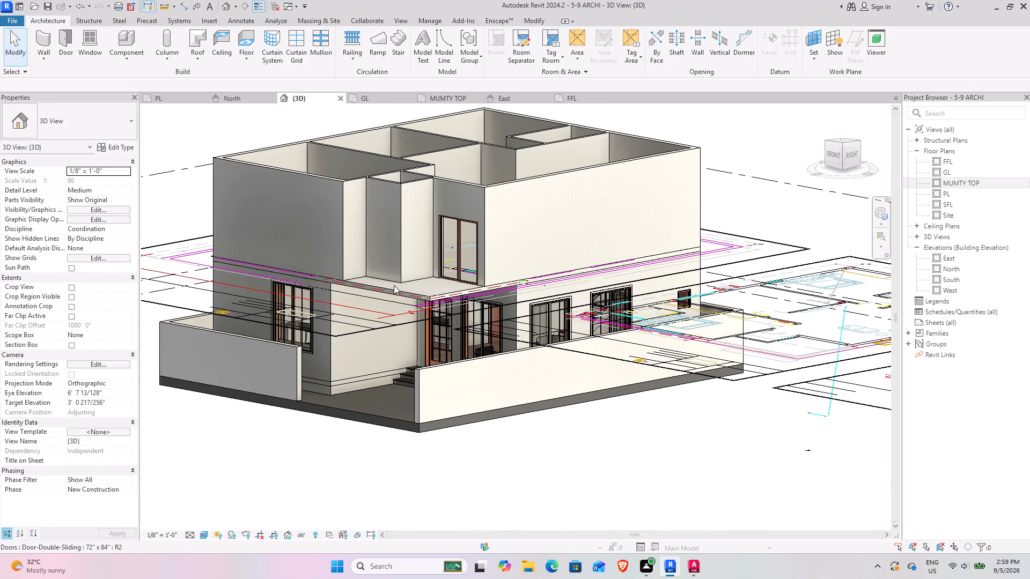
{"action": "middle_click_drag", "start_coordinate": [361, 302], "coordinate": [456, 334], "text": "ctrl"}
{"action": "scroll", "coordinate": [440, 324], "scroll_direction": "down", "scroll_amount": 9}
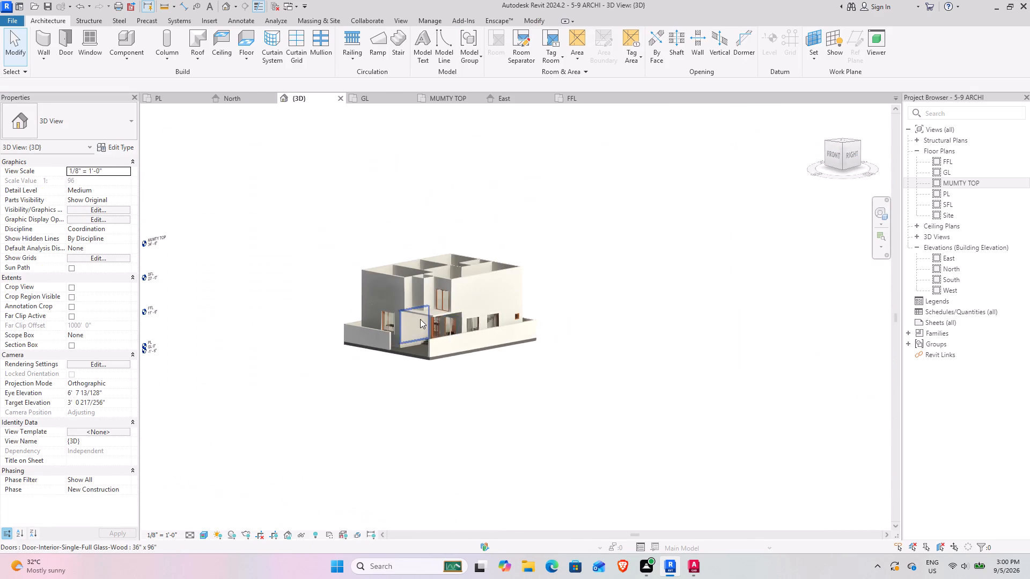
{"action": "middle_click_drag", "start_coordinate": [420, 319], "coordinate": [504, 369], "text": "shift"}
{"action": "left_click", "coordinate": [546, 415]}
{"action": "left_click", "coordinate": [603, 359]}
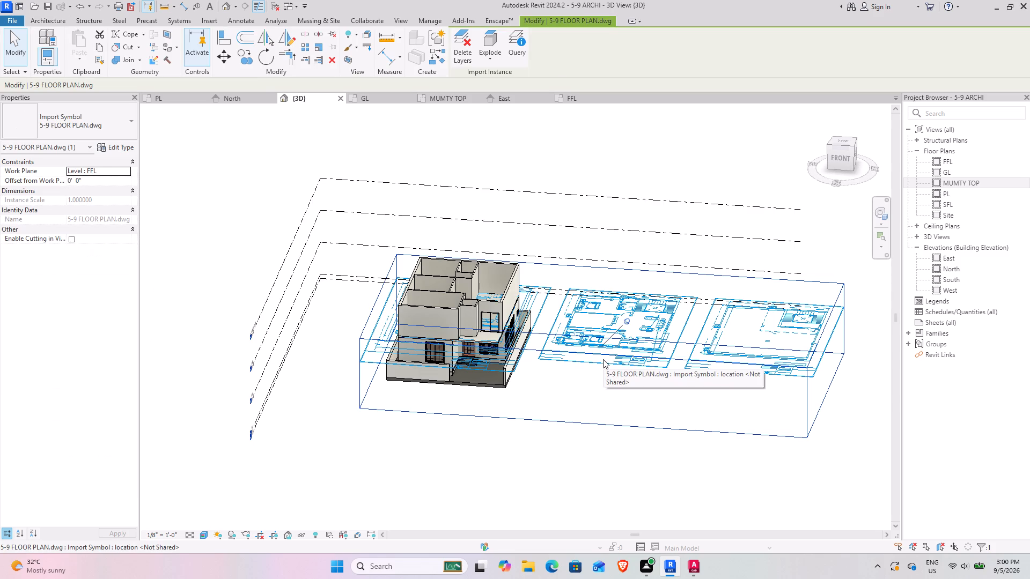
{"action": "type", "text": "vg"}
{"action": "left_click", "coordinate": [534, 144]}
{"action": "left_click", "coordinate": [526, 137]}
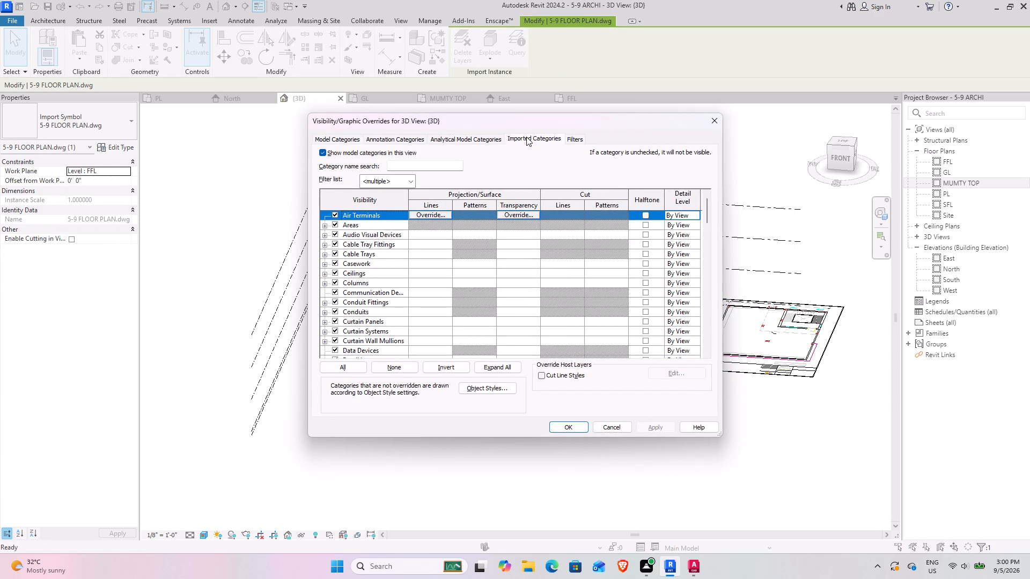
{"action": "left_click", "coordinate": [331, 187]}
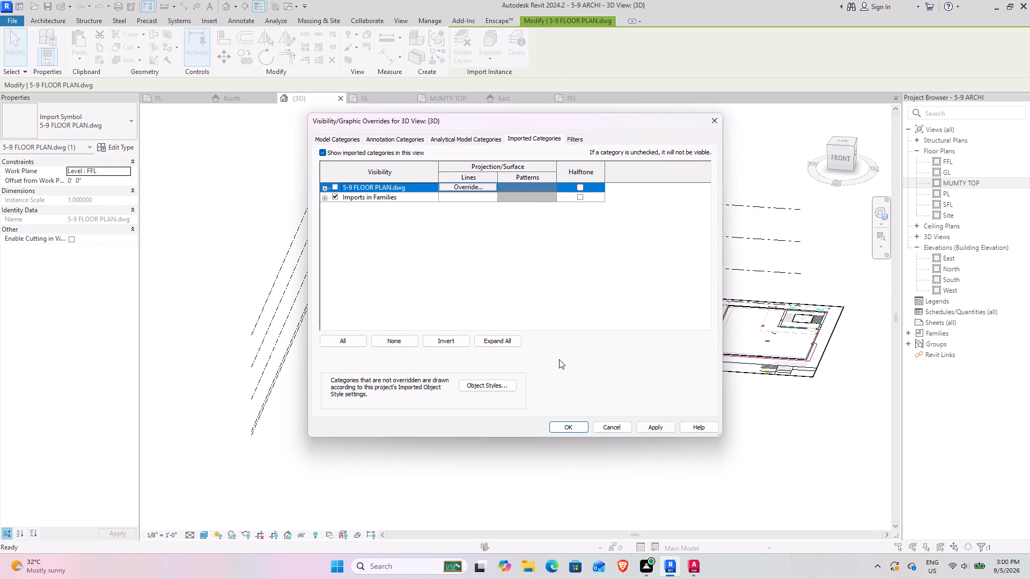
{"action": "left_click", "coordinate": [558, 428]}
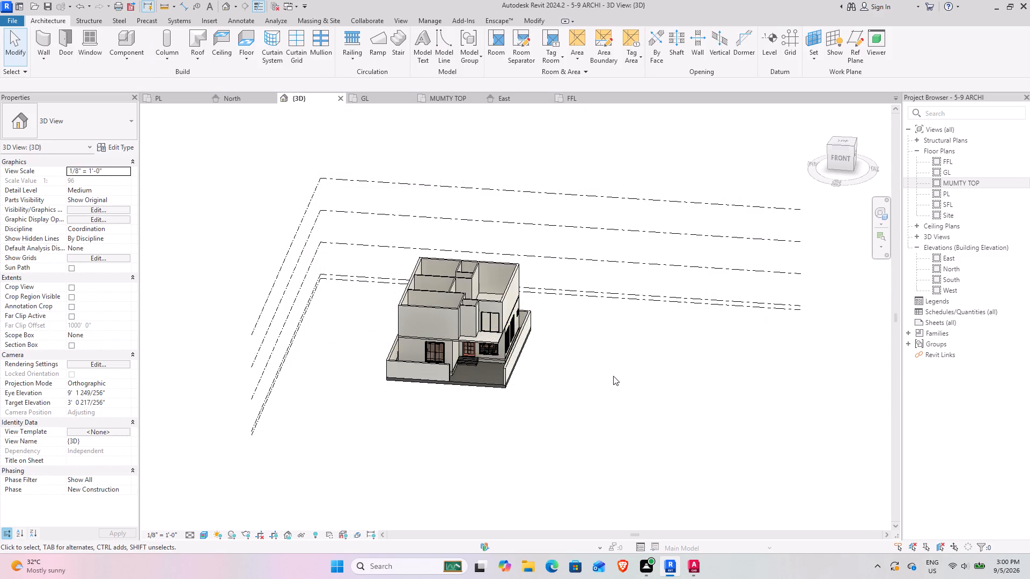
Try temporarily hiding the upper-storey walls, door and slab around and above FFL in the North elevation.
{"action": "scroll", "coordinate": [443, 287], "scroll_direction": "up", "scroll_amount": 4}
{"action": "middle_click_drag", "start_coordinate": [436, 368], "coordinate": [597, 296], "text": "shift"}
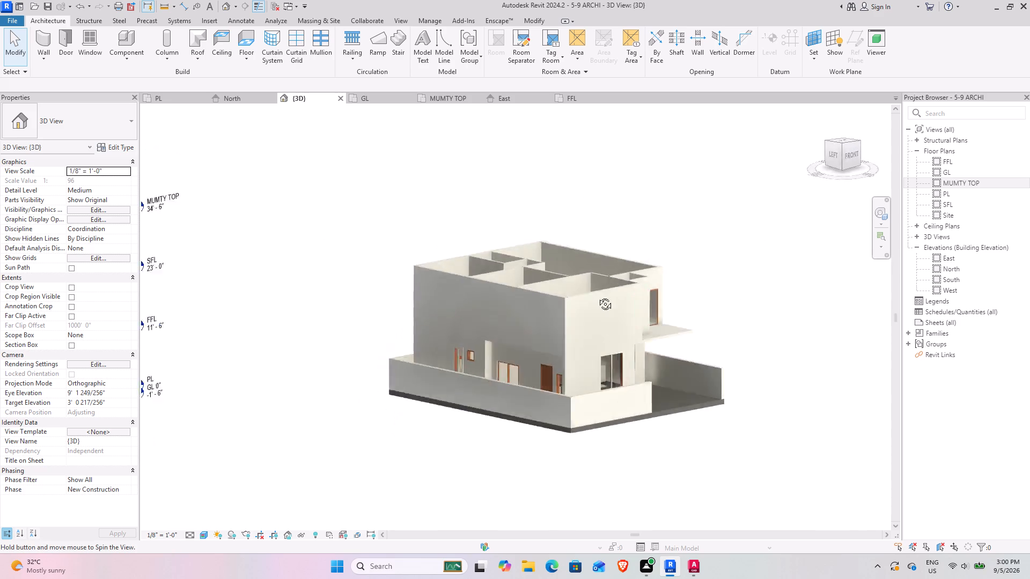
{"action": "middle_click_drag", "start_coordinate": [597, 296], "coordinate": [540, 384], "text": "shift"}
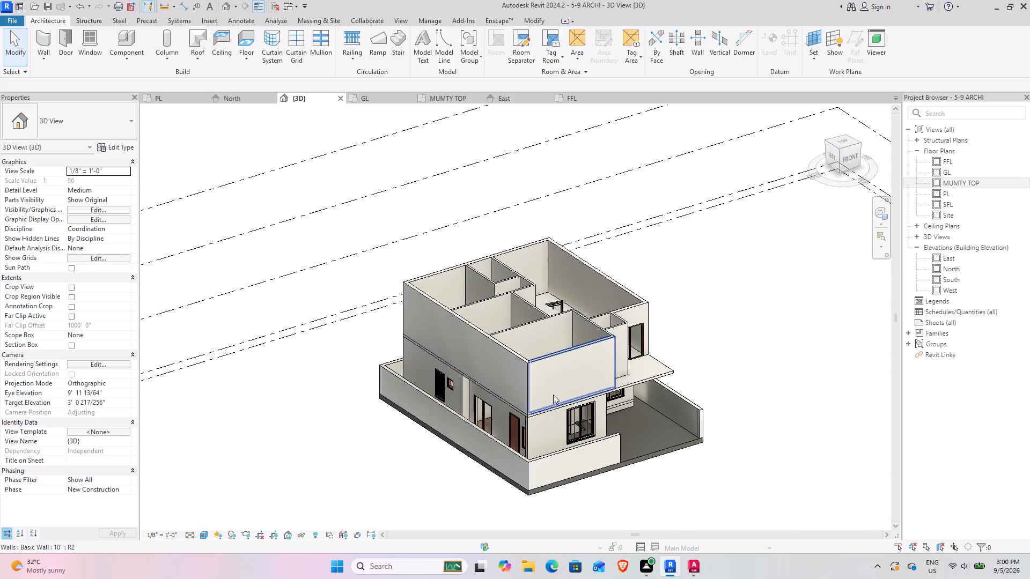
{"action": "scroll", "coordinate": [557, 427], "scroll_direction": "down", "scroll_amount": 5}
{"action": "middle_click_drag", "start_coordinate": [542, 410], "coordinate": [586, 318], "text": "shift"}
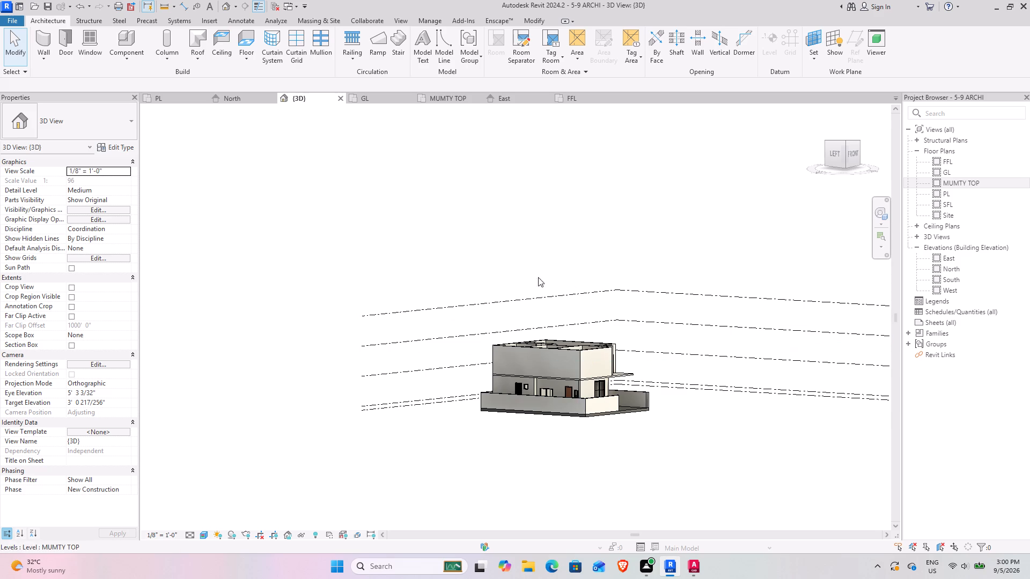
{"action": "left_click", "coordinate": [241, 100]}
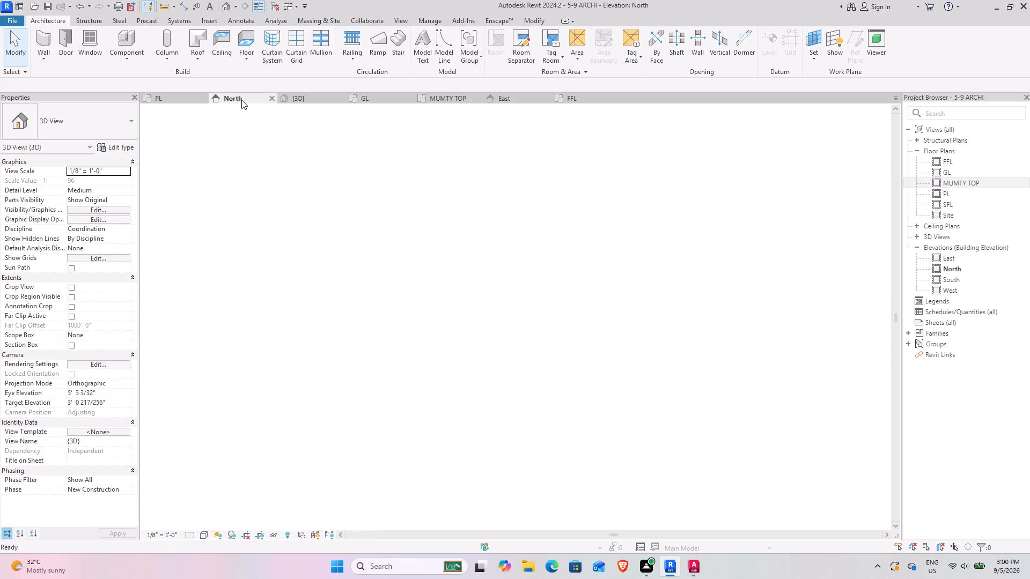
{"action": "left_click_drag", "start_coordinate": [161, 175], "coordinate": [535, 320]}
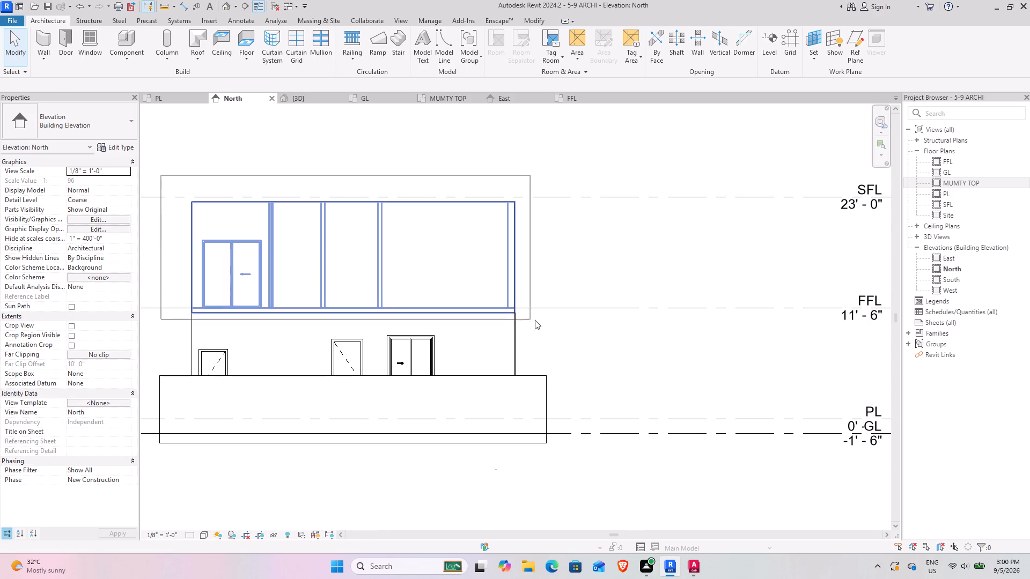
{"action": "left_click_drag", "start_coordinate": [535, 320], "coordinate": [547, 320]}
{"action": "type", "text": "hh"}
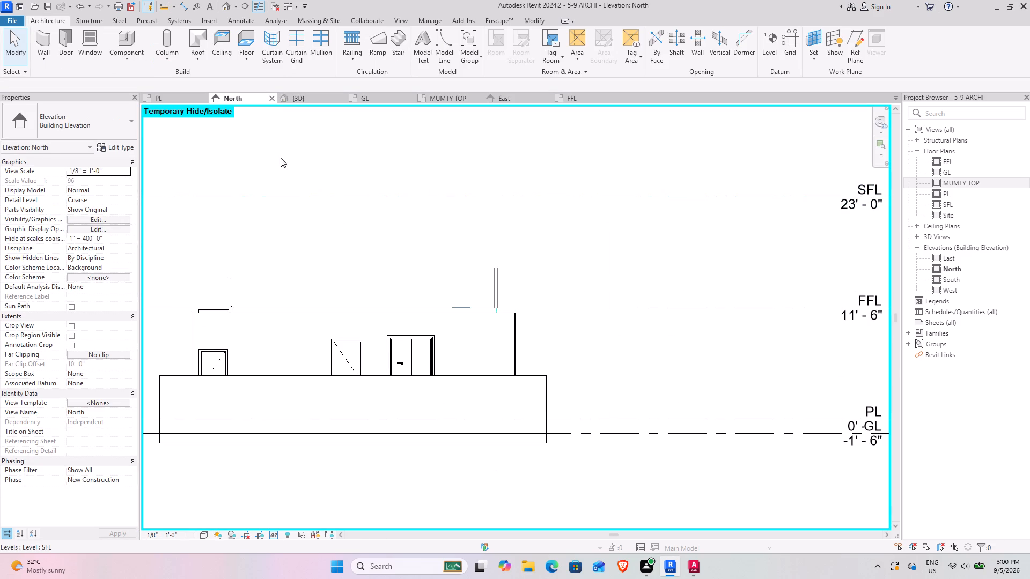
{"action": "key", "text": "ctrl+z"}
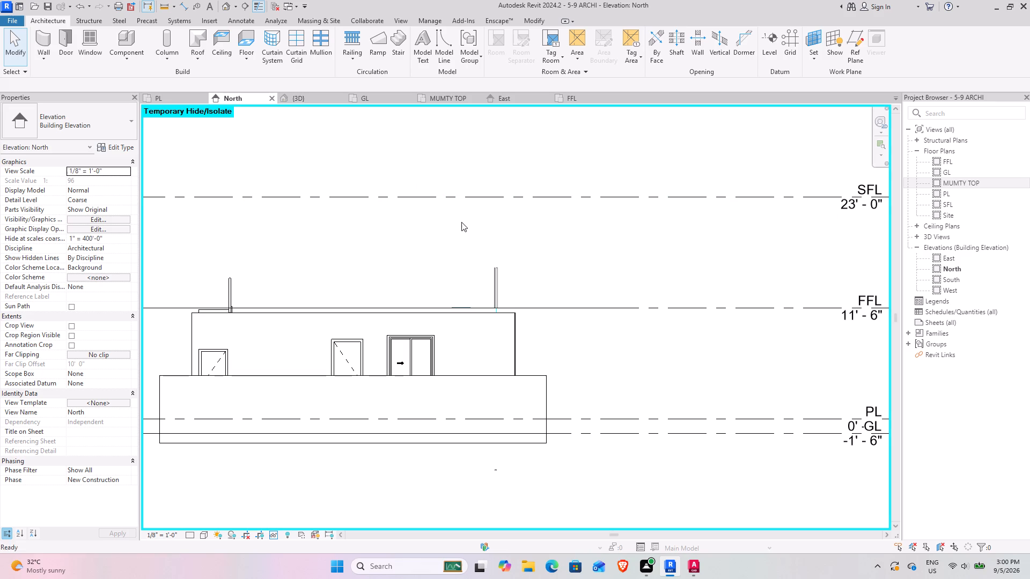
Temporarily hide all upper-storey elements from the FFL slab upward in the 3D view, selecting them from the left side.
{"action": "left_click", "coordinate": [299, 99]}
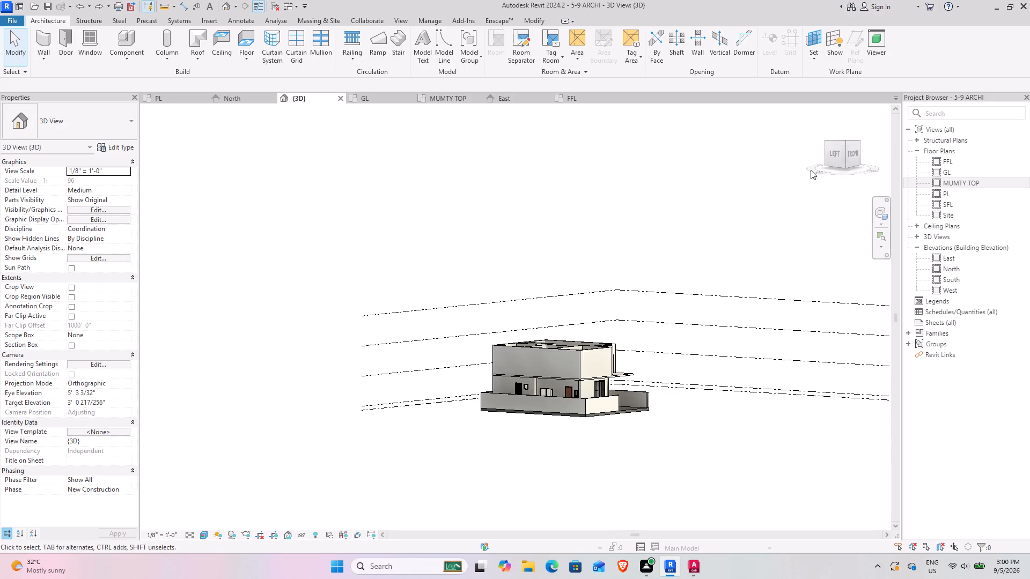
{"action": "left_click", "coordinate": [829, 154]}
{"action": "scroll", "coordinate": [465, 291], "scroll_direction": "up", "scroll_amount": 4}
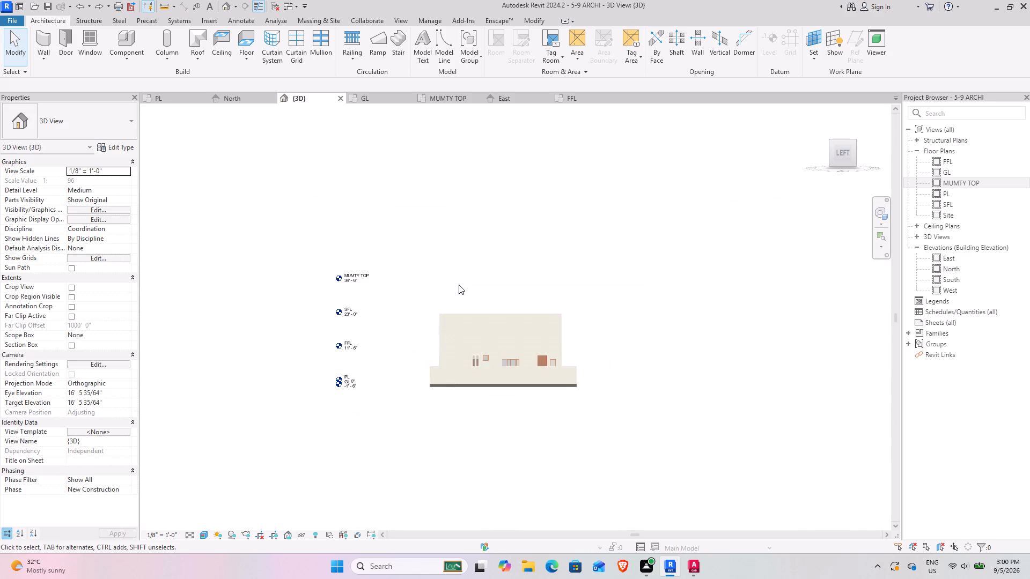
{"action": "scroll", "coordinate": [459, 285], "scroll_direction": "up", "scroll_amount": 4}
{"action": "left_click_drag", "start_coordinate": [376, 302], "coordinate": [697, 418]}
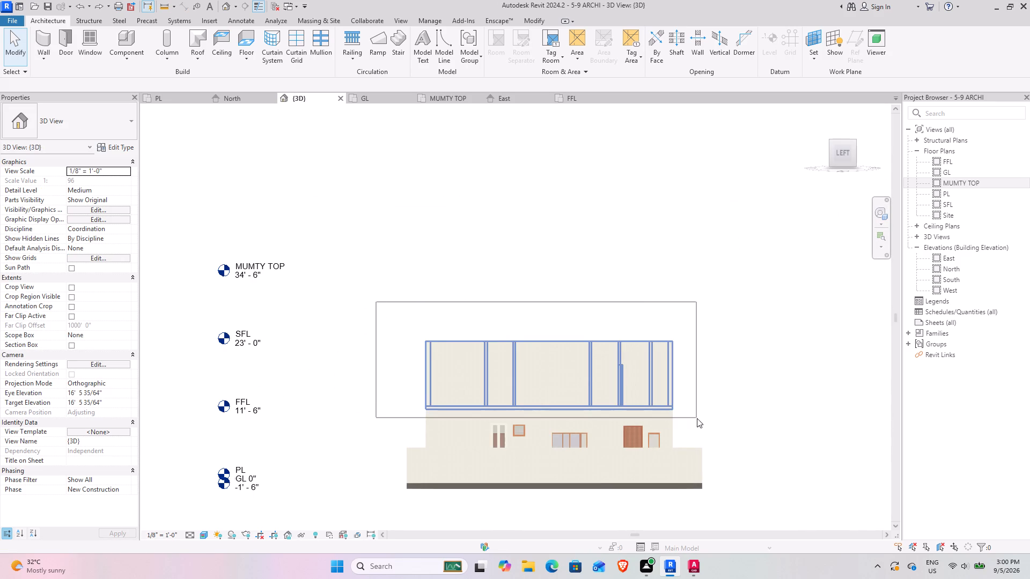
{"action": "left_click_drag", "start_coordinate": [697, 418], "coordinate": [703, 415]}
{"action": "type", "text": "hh"}
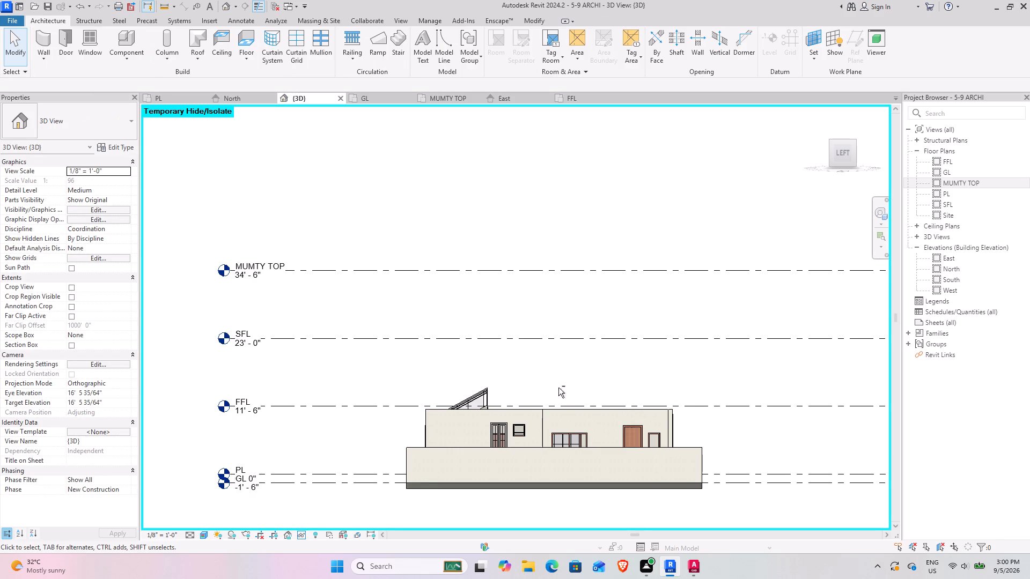
Examine the exposed ground floor in 3D, focusing on the Modern_Bed_13665 against the M.BEDROOM wall.
{"action": "middle_click_drag", "start_coordinate": [558, 388], "coordinate": [642, 507], "text": "shift"}
{"action": "middle_click_drag", "start_coordinate": [631, 492], "coordinate": [395, 269]}
{"action": "middle_click_drag", "start_coordinate": [408, 278], "coordinate": [367, 360], "text": "shift"}
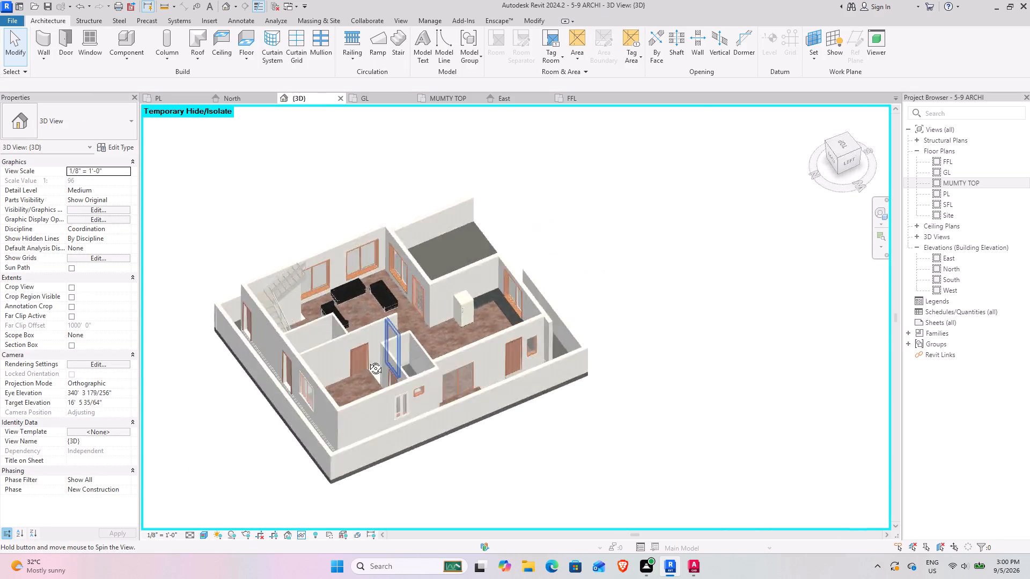
{"action": "middle_click_drag", "start_coordinate": [367, 360], "coordinate": [223, 358], "text": "shift"}
{"action": "middle_click_drag", "start_coordinate": [247, 332], "coordinate": [415, 435]}
{"action": "middle_click_drag", "start_coordinate": [377, 407], "coordinate": [203, 449], "text": "shift"}
{"action": "middle_click_drag", "start_coordinate": [657, 263], "coordinate": [588, 281], "text": "shift"}
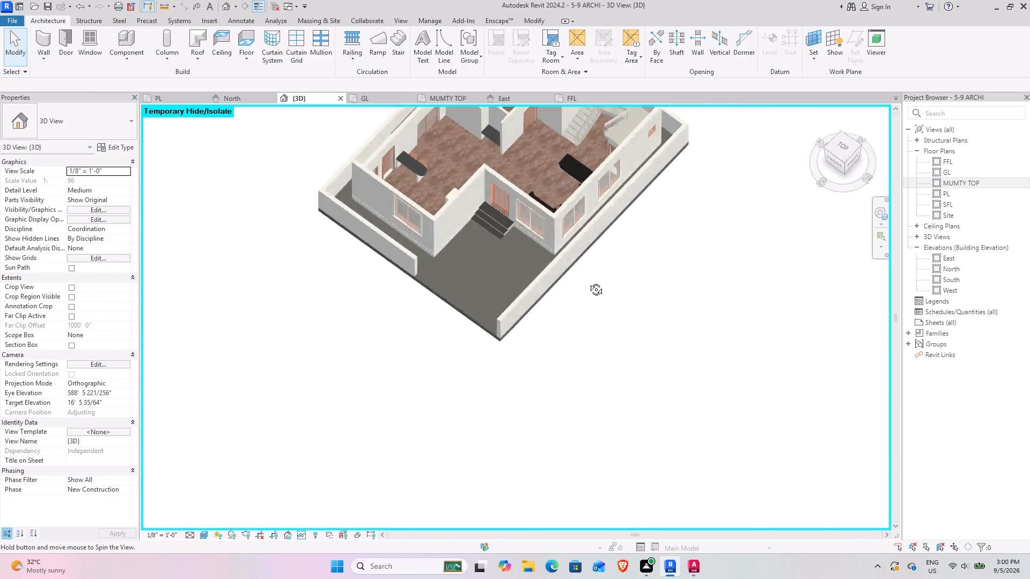
{"action": "middle_click_drag", "start_coordinate": [588, 281], "coordinate": [549, 281], "text": "shift"}
{"action": "middle_click_drag", "start_coordinate": [837, 224], "coordinate": [512, 412]}
{"action": "scroll", "coordinate": [340, 261], "scroll_direction": "up", "scroll_amount": 12}
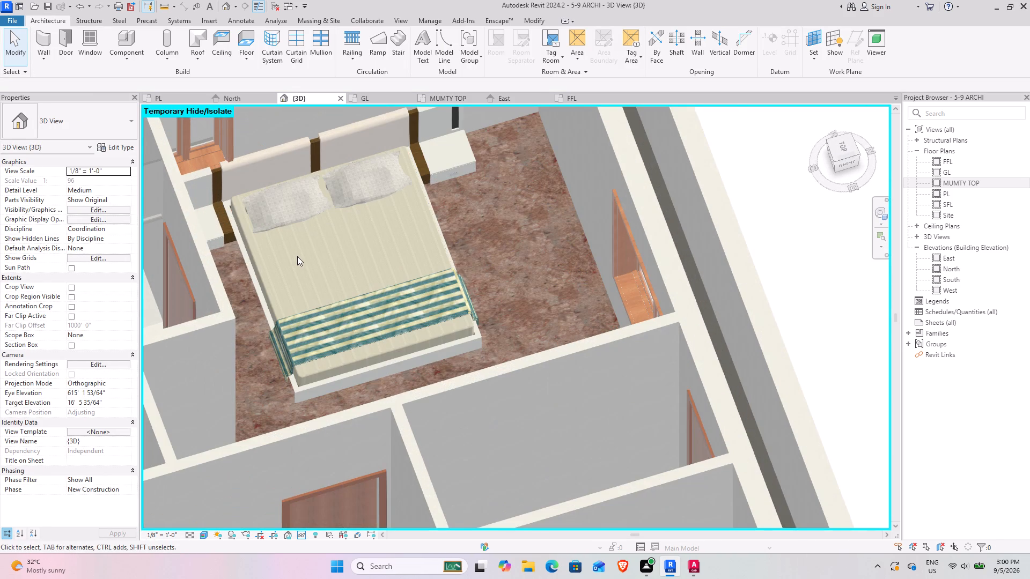
{"action": "middle_click_drag", "start_coordinate": [301, 286], "coordinate": [267, 256], "text": "shift"}
{"action": "middle_click_drag", "start_coordinate": [370, 336], "coordinate": [245, 168]}
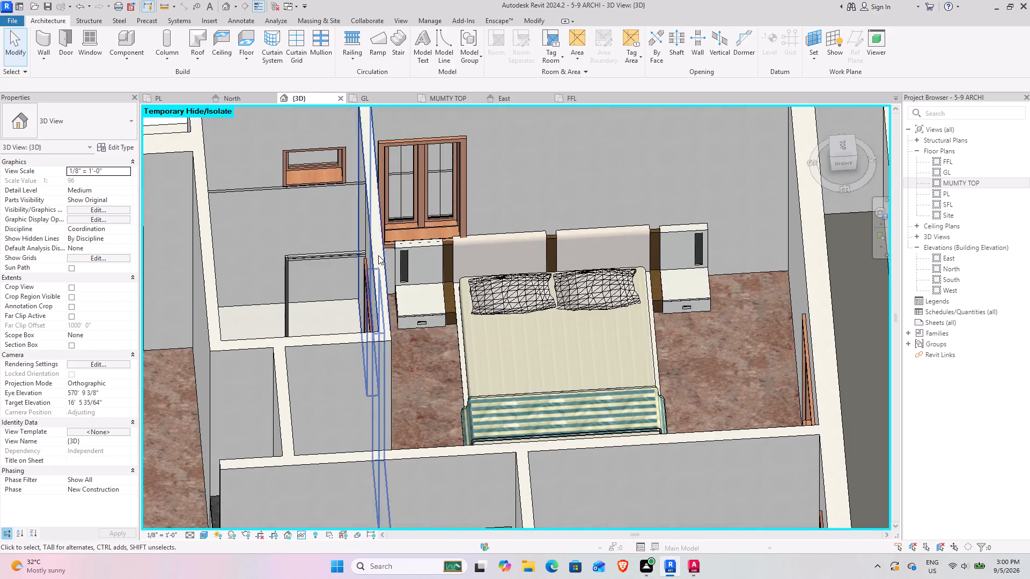
{"action": "scroll", "coordinate": [552, 373], "scroll_direction": "up", "scroll_amount": 5}
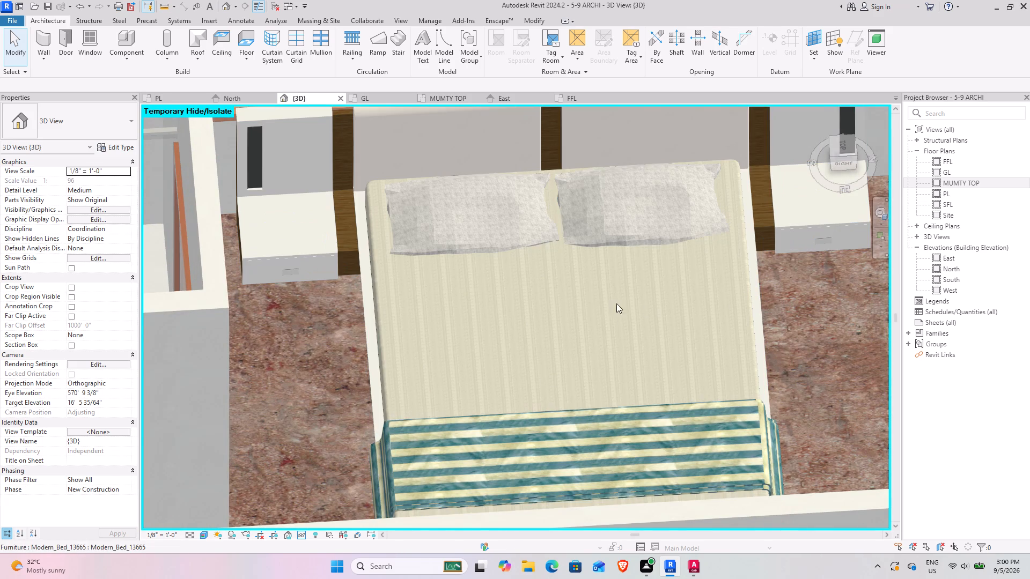
{"action": "scroll", "coordinate": [565, 331], "scroll_direction": "down", "scroll_amount": 7}
{"action": "middle_click_drag", "start_coordinate": [486, 335], "coordinate": [467, 301], "text": "shift"}
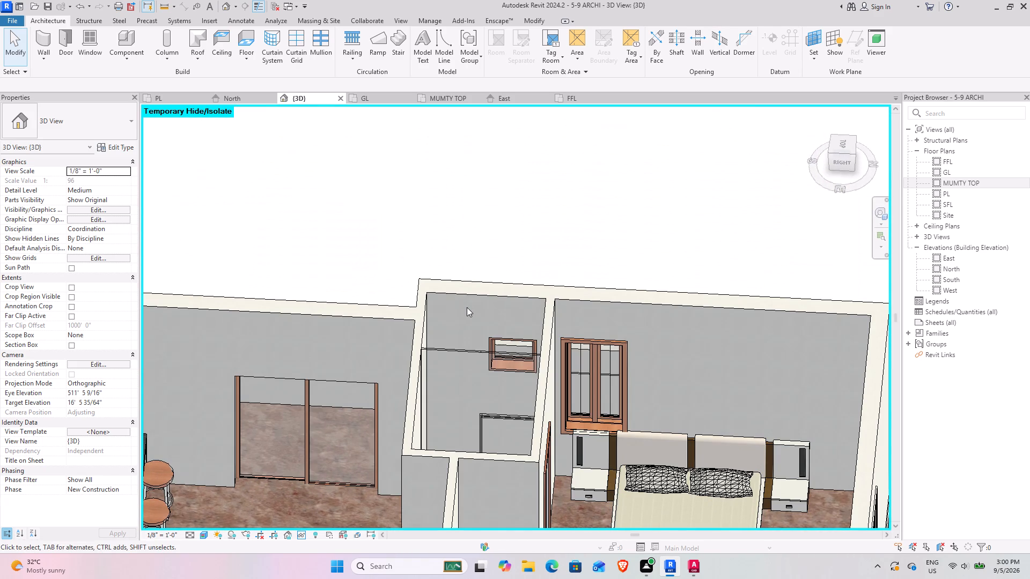
Examine the ground floor's layout from above, including the bedroom, living area furniture and staircase.
{"action": "middle_click_drag", "start_coordinate": [468, 308], "coordinate": [469, 309], "text": "shift"}
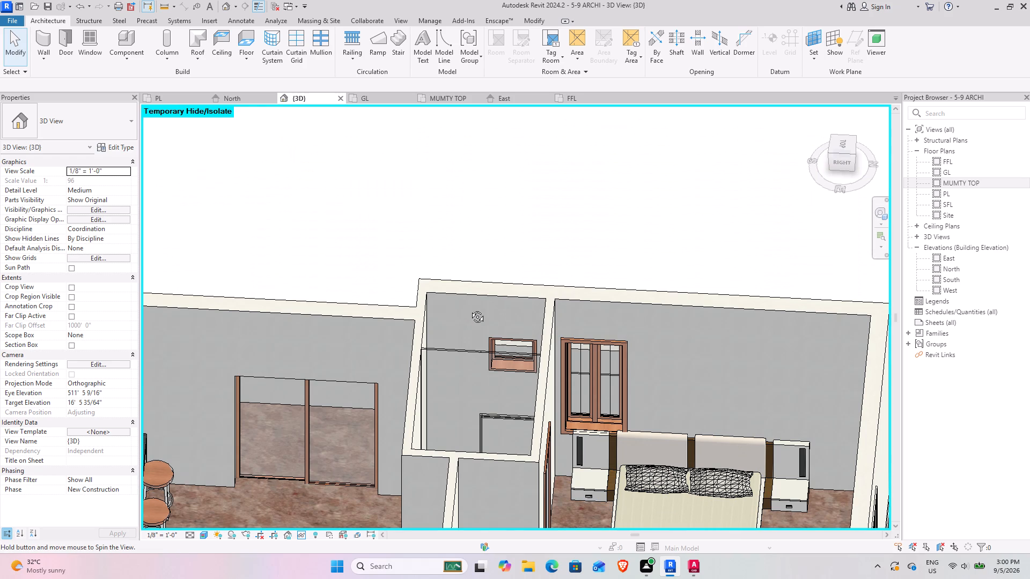
{"action": "middle_click_drag", "start_coordinate": [469, 309], "coordinate": [666, 346], "text": "shift"}
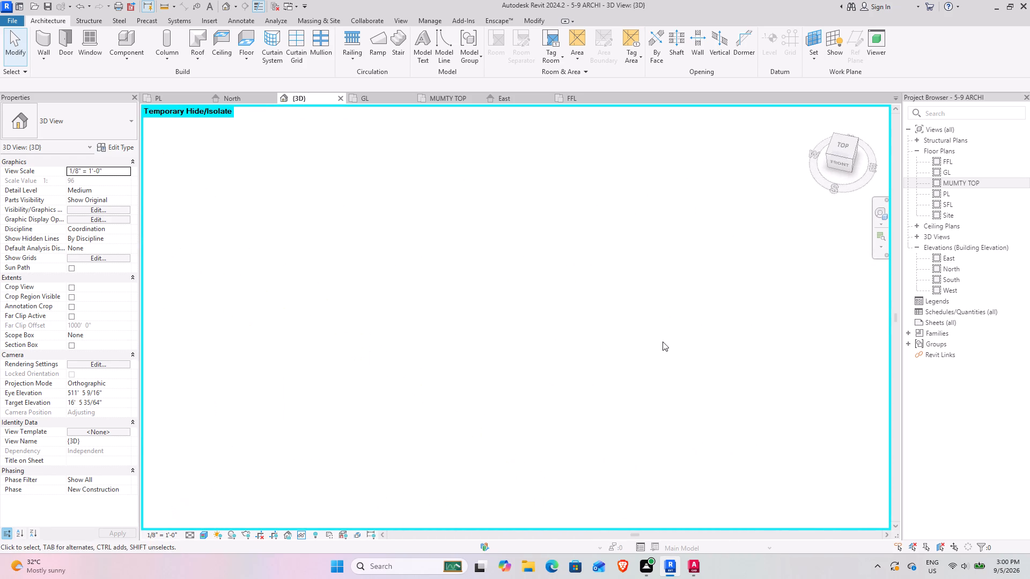
{"action": "scroll", "coordinate": [634, 328], "scroll_direction": "down", "scroll_amount": 9}
{"action": "middle_click_drag", "start_coordinate": [362, 321], "coordinate": [431, 314]}
{"action": "middle_click_drag", "start_coordinate": [326, 359], "coordinate": [521, 246]}
{"action": "scroll", "coordinate": [462, 299], "scroll_direction": "up", "scroll_amount": 2}
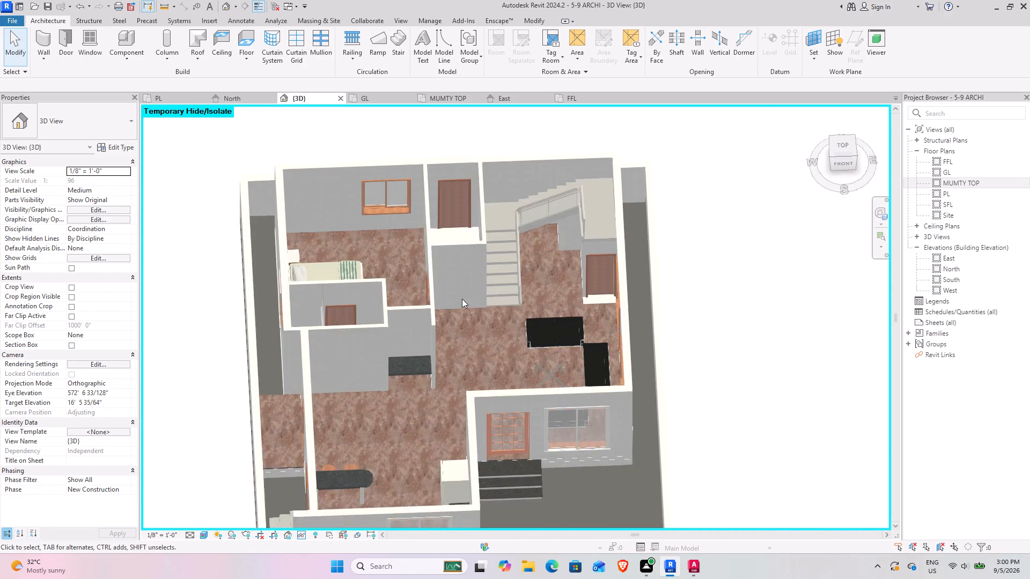
{"action": "scroll", "coordinate": [462, 299], "scroll_direction": "up", "scroll_amount": 2}
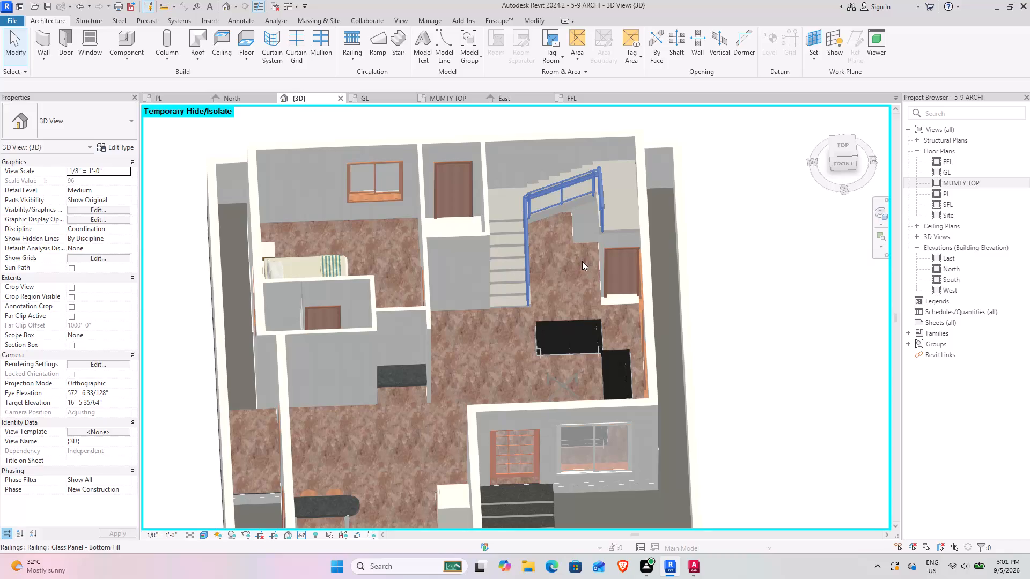
Examine the house's front in 3D, closing in on the entrance steps beside the main door and window.
{"action": "scroll", "coordinate": [530, 278], "scroll_direction": "down", "scroll_amount": 1}
{"action": "scroll", "coordinate": [467, 267], "scroll_direction": "down", "scroll_amount": 5}
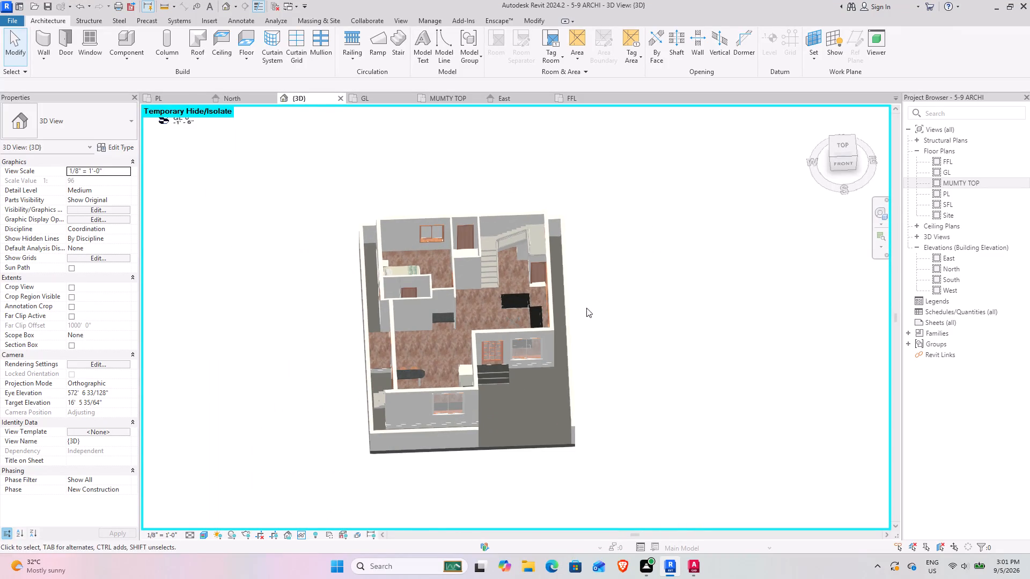
{"action": "middle_click_drag", "start_coordinate": [566, 306], "coordinate": [511, 271]}
{"action": "left_click_drag", "start_coordinate": [843, 154], "coordinate": [835, 157]}
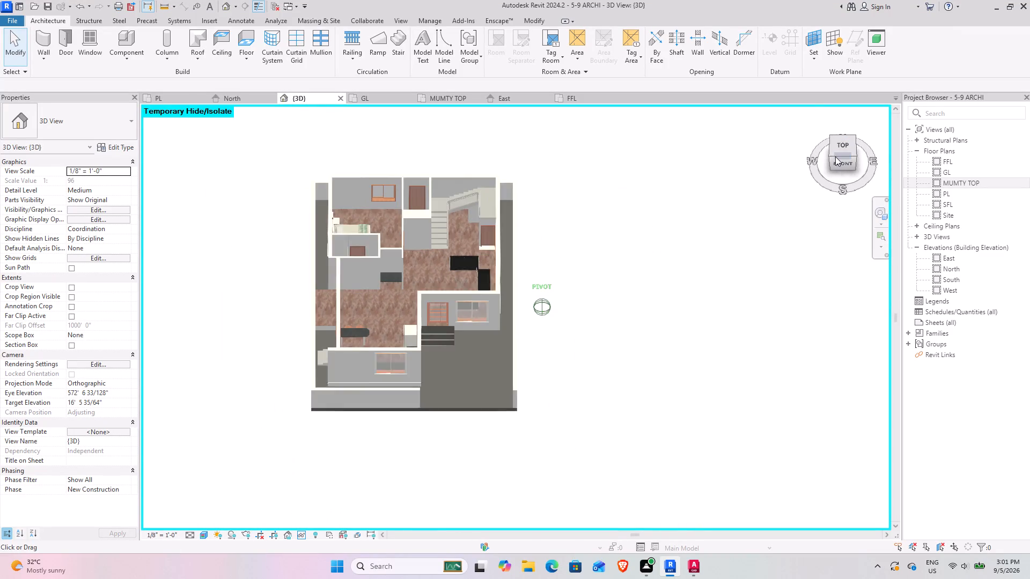
{"action": "left_click_drag", "start_coordinate": [835, 157], "coordinate": [701, 140]}
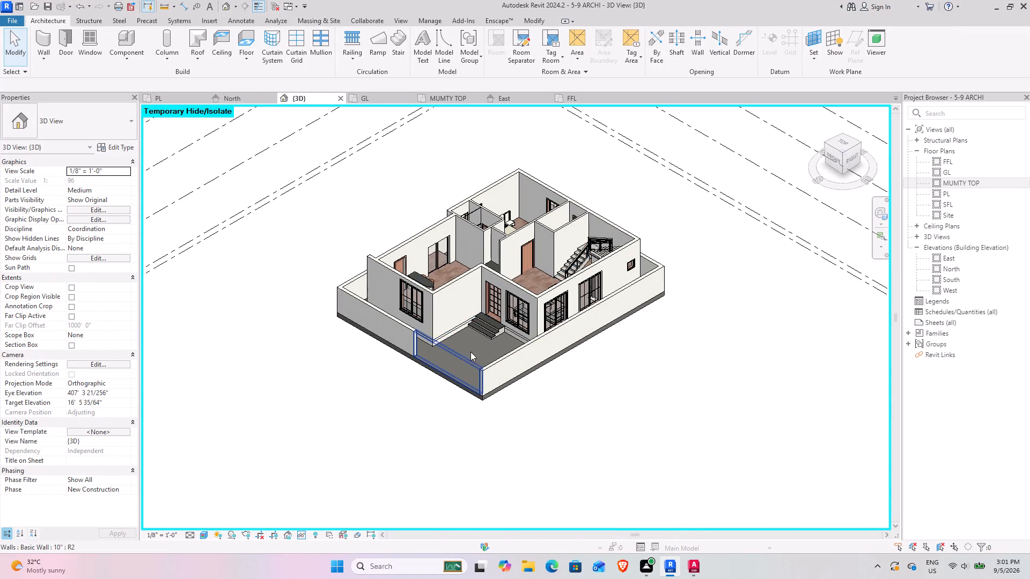
{"action": "scroll", "coordinate": [484, 306], "scroll_direction": "up", "scroll_amount": 4}
{"action": "scroll", "coordinate": [434, 348], "scroll_direction": "up", "scroll_amount": 4}
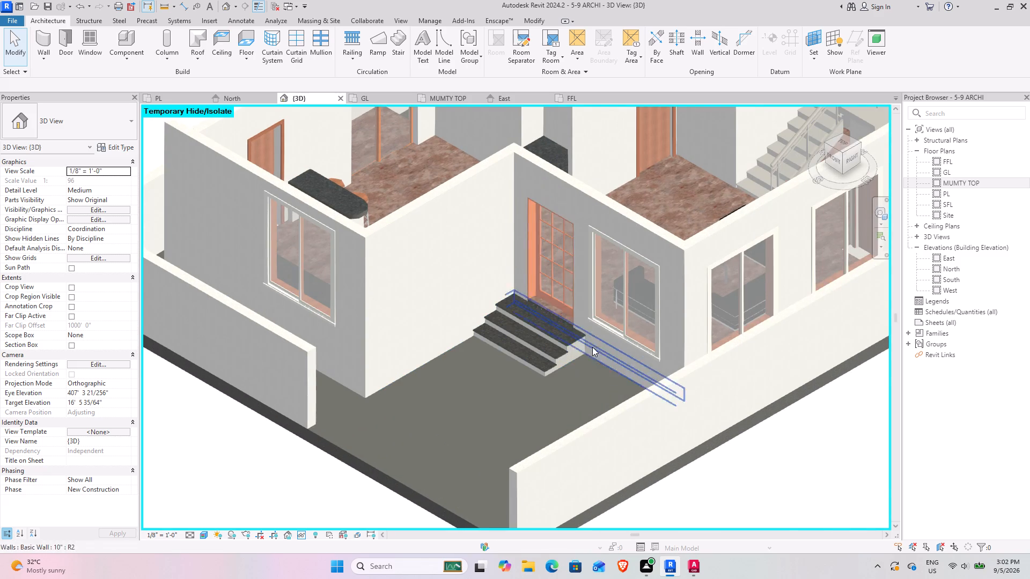
{"action": "scroll", "coordinate": [591, 333], "scroll_direction": "up", "scroll_amount": 9}
{"action": "middle_click_drag", "start_coordinate": [634, 414], "coordinate": [601, 428]}
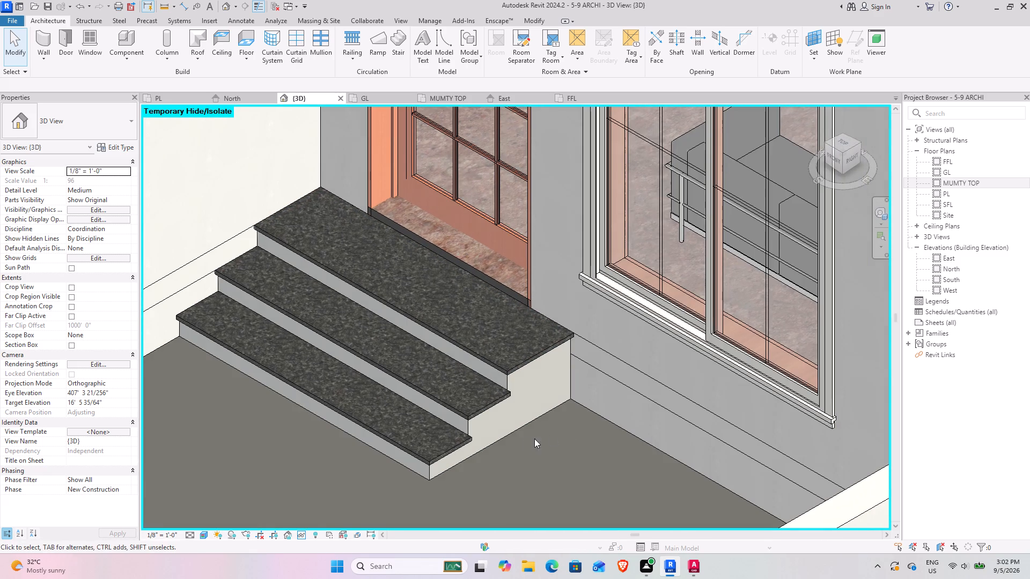
Examine the ground floor in 3D from the front, checking the front and side boundary walls around the forecourt.
{"action": "scroll", "coordinate": [568, 314], "scroll_direction": "down", "scroll_amount": 8}
{"action": "middle_click_drag", "start_coordinate": [398, 376], "coordinate": [396, 441]}
{"action": "scroll", "coordinate": [396, 441], "scroll_direction": "down", "scroll_amount": 5}
{"action": "middle_click_drag", "start_coordinate": [393, 430], "coordinate": [424, 389]}
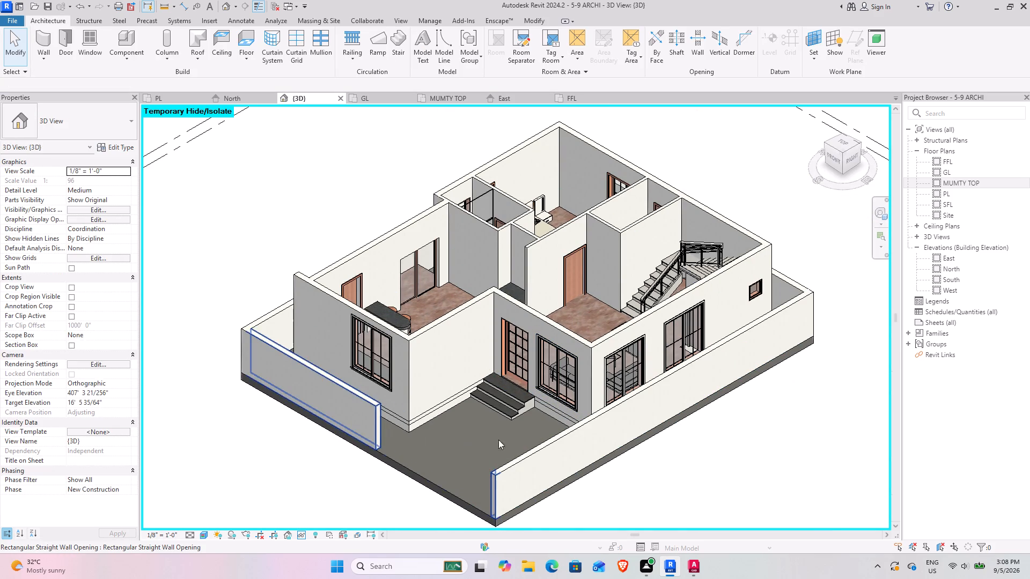
{"action": "scroll", "coordinate": [535, 419], "scroll_direction": "down", "scroll_amount": 3}
{"action": "middle_click_drag", "start_coordinate": [550, 412], "coordinate": [511, 412]}
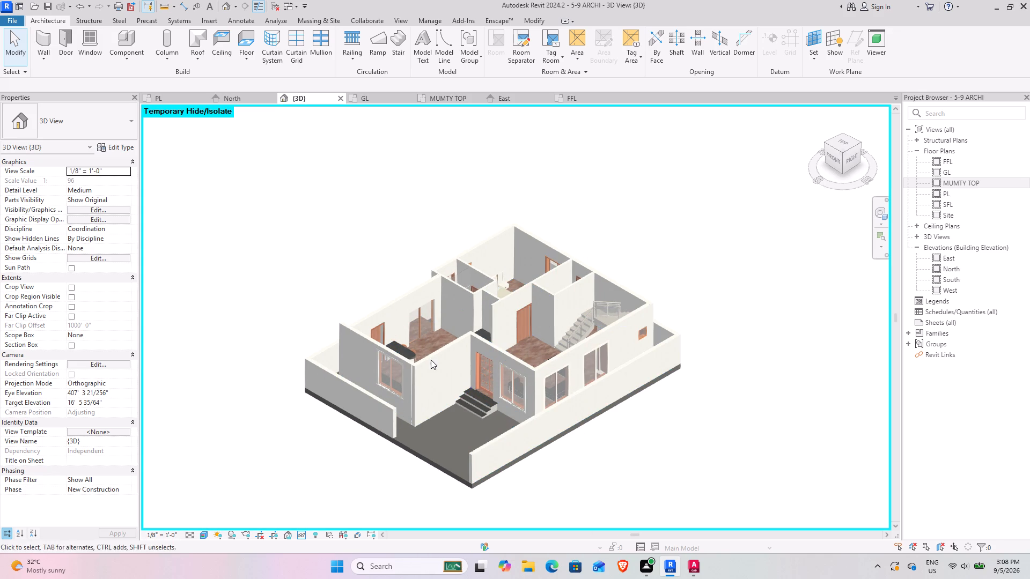
{"action": "scroll", "coordinate": [415, 432], "scroll_direction": "up", "scroll_amount": 7}
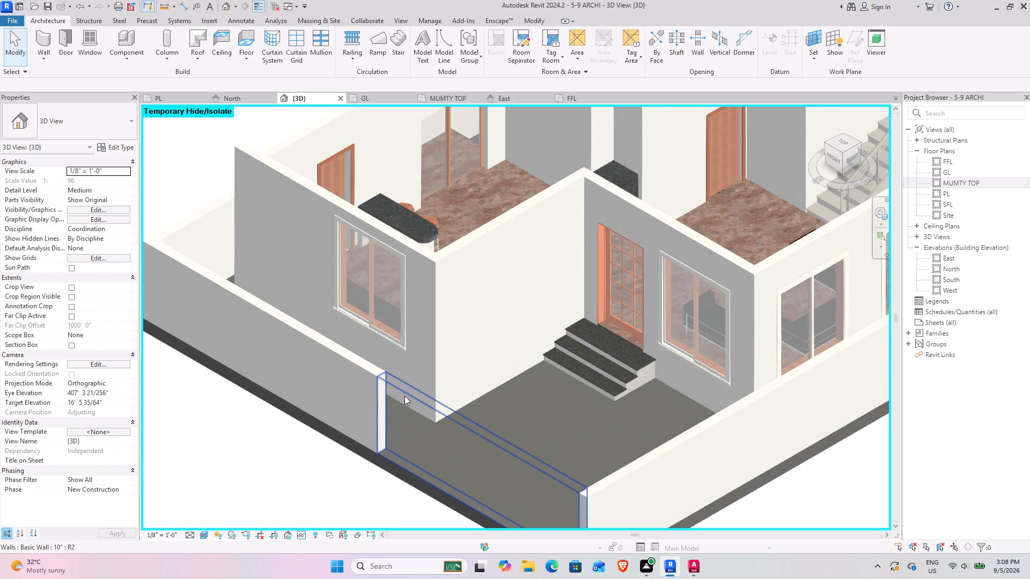
{"action": "left_click", "coordinate": [374, 382]}
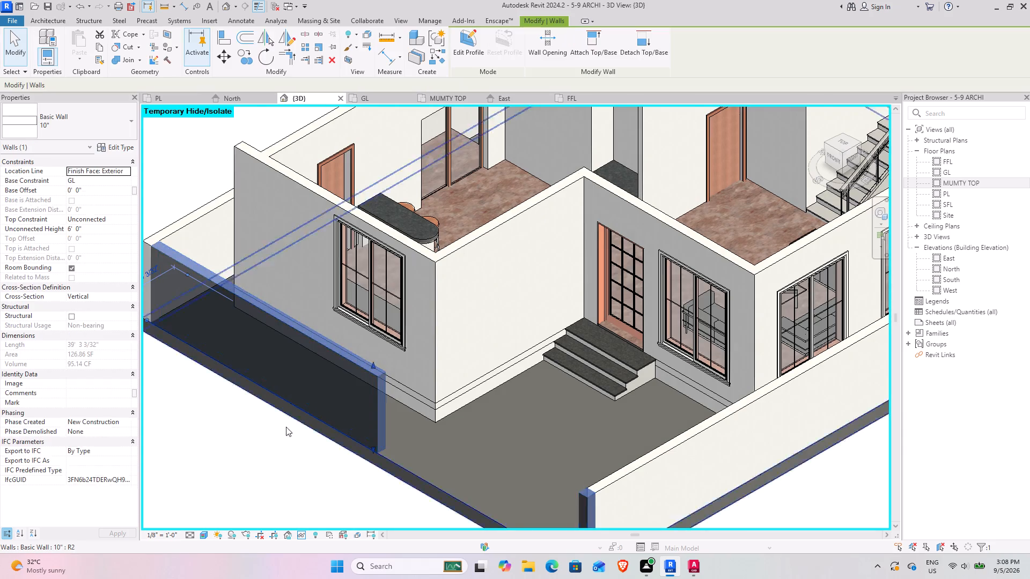
{"action": "left_click", "coordinate": [262, 447]}
{"action": "scroll", "coordinate": [444, 448], "scroll_direction": "down", "scroll_amount": 4}
{"action": "middle_click_drag", "start_coordinate": [571, 448], "coordinate": [480, 429]}
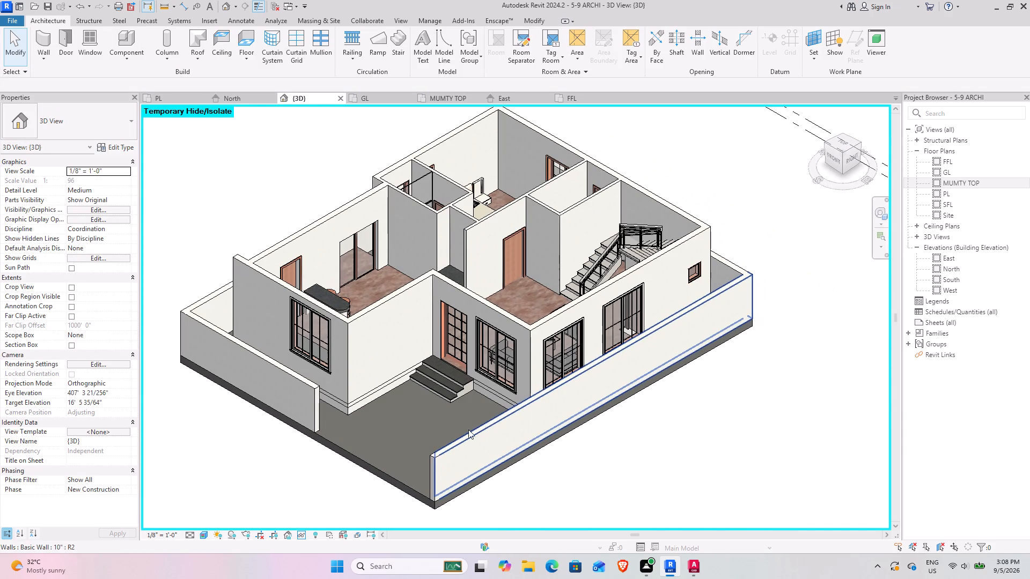
{"action": "left_click", "coordinate": [446, 450]}
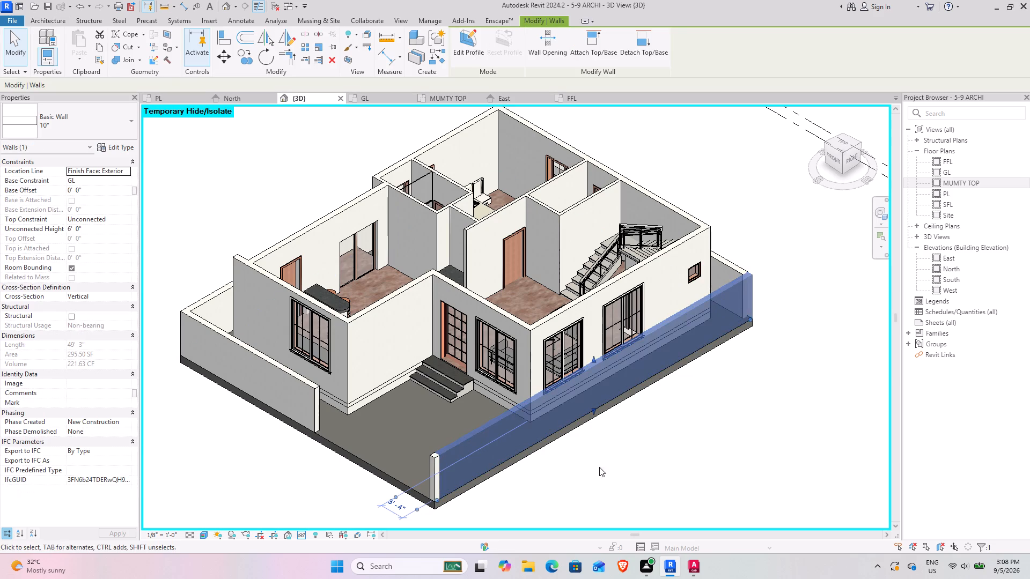
{"action": "left_click", "coordinate": [704, 469]}
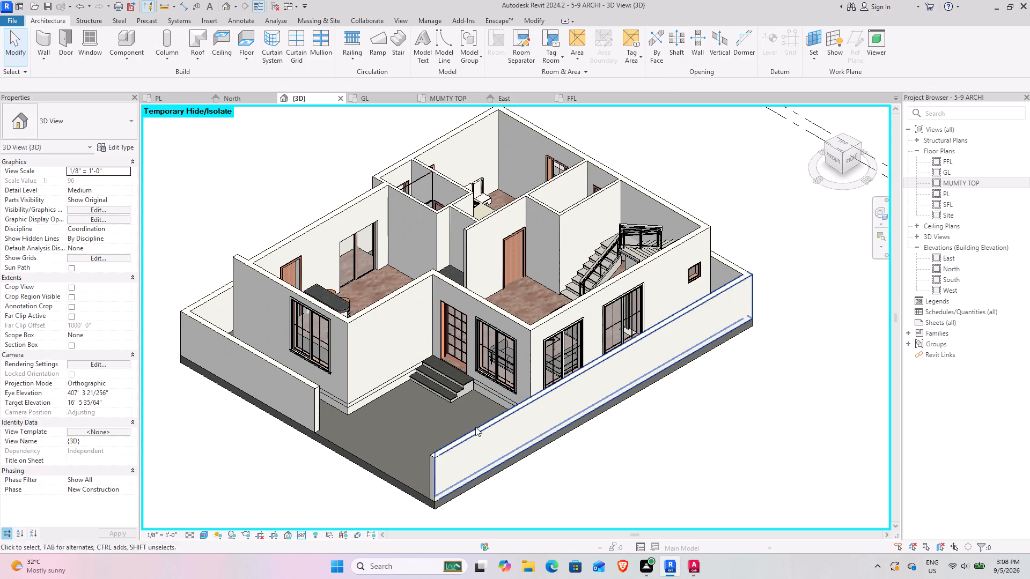
Examine the entrance steps in 3D up close and in relation to the main door and adjoining window.
{"action": "left_click", "coordinate": [466, 398]}
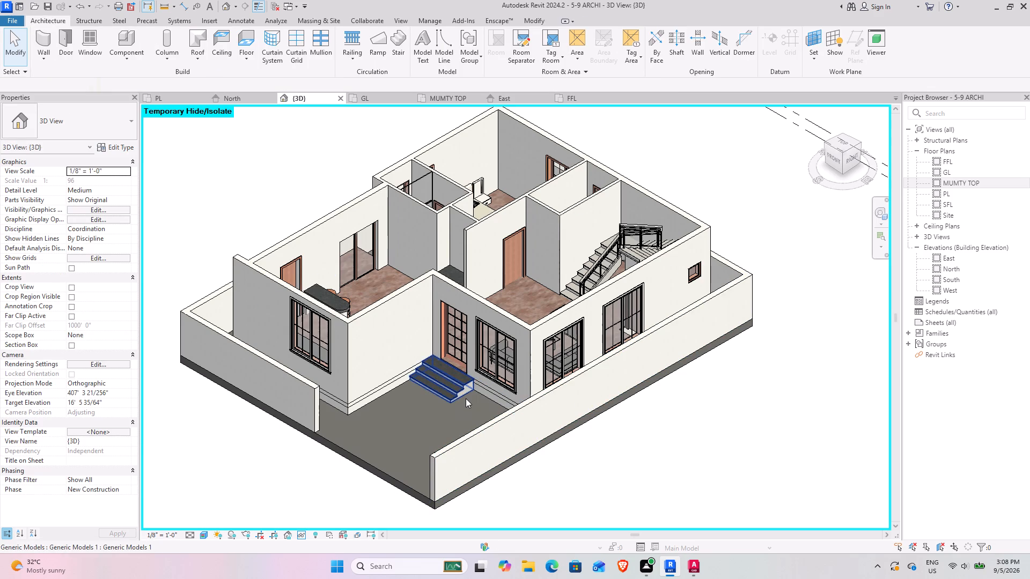
{"action": "left_click", "coordinate": [535, 476]}
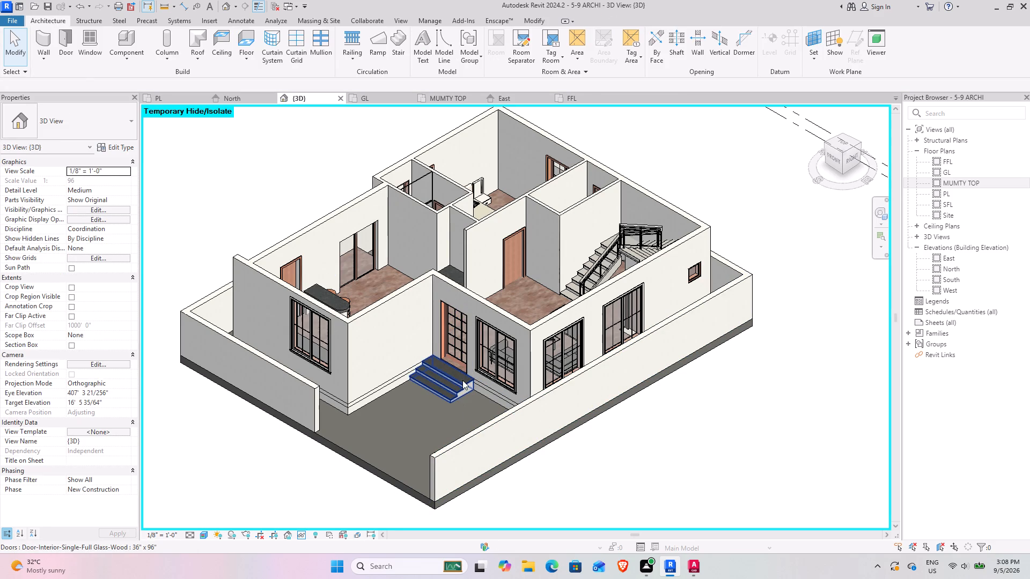
{"action": "left_click", "coordinate": [462, 380]}
{"action": "left_click", "coordinate": [616, 476]}
{"action": "scroll", "coordinate": [477, 384], "scroll_direction": "up", "scroll_amount": 7}
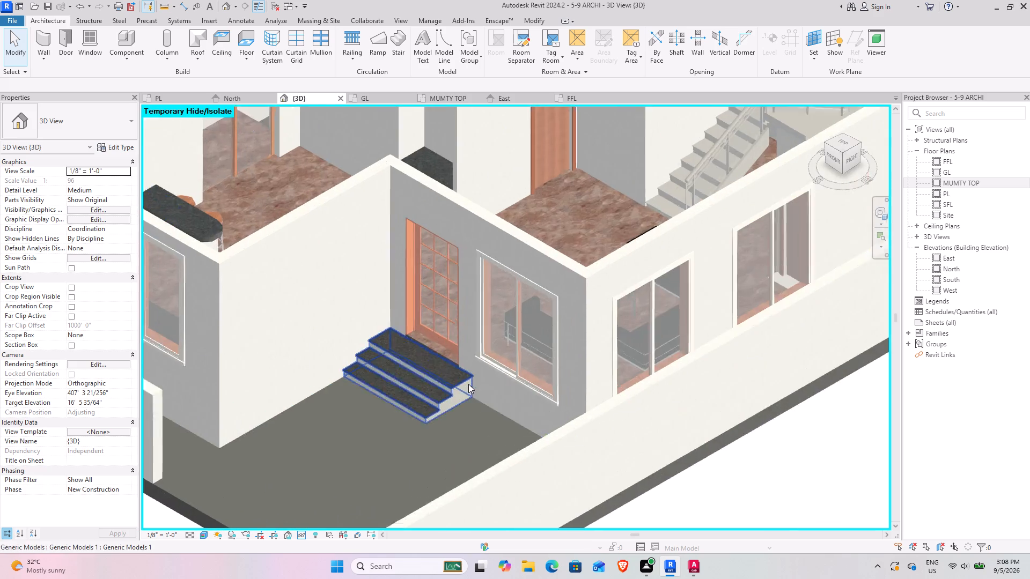
{"action": "scroll", "coordinate": [468, 384], "scroll_direction": "up", "scroll_amount": 6}
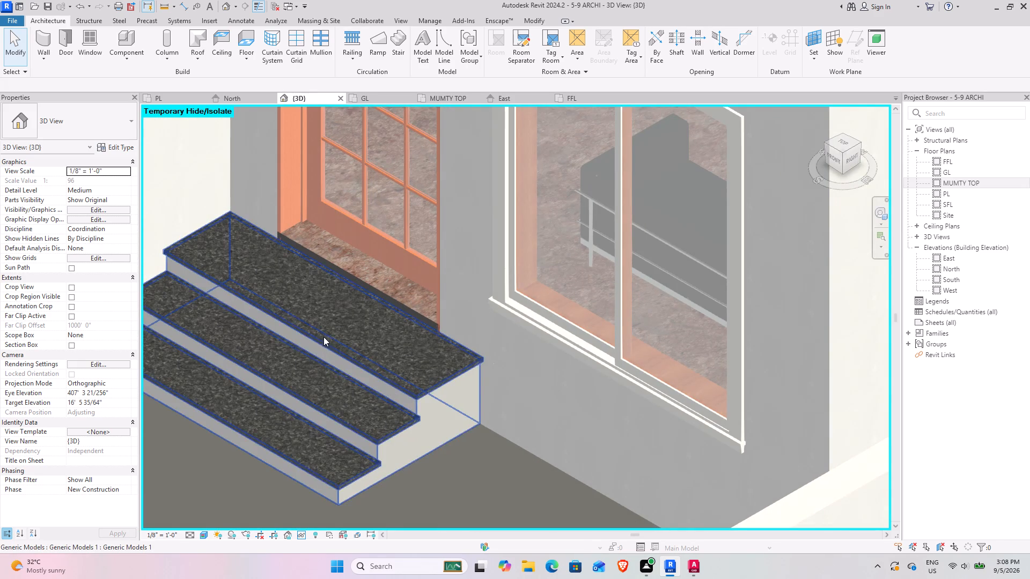
{"action": "scroll", "coordinate": [323, 336], "scroll_direction": "down", "scroll_amount": 4}
{"action": "middle_click_drag", "start_coordinate": [350, 378], "coordinate": [350, 425]}
{"action": "scroll", "coordinate": [347, 424], "scroll_direction": "down", "scroll_amount": 4}
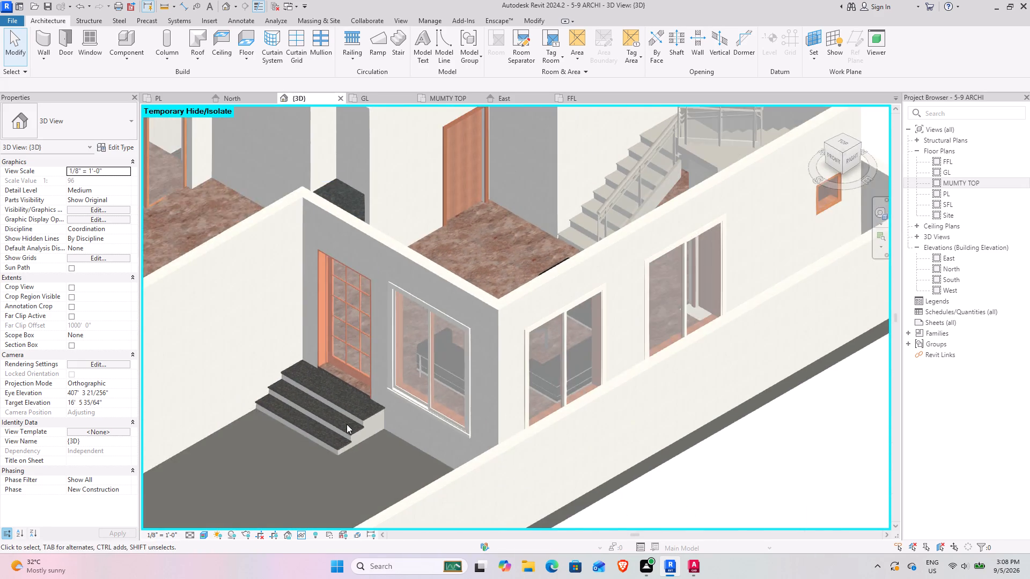
{"action": "scroll", "coordinate": [347, 424], "scroll_direction": "down", "scroll_amount": 4}
{"action": "middle_click_drag", "start_coordinate": [304, 419], "coordinate": [363, 413]}
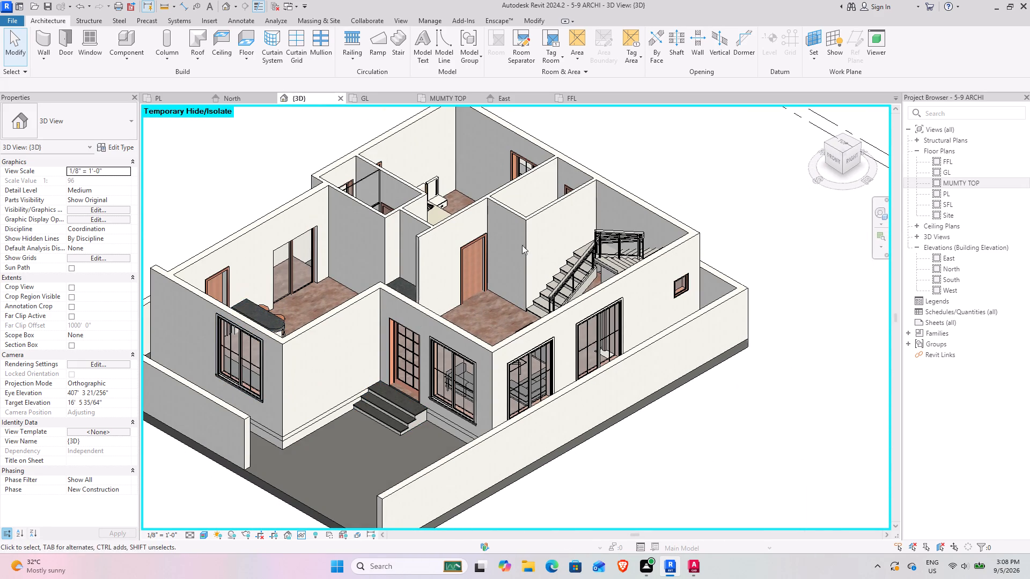
Orbit around the exposed ground floor to view the kitchen counter and side windows, returning to a lower front view.
{"action": "left_click_drag", "start_coordinate": [842, 150], "coordinate": [717, 169]}
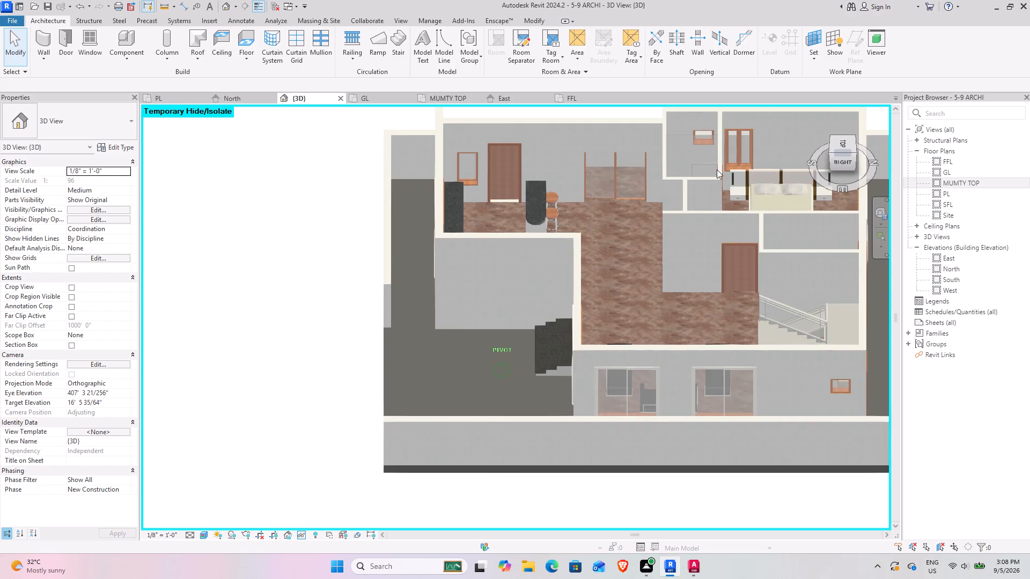
{"action": "left_click_drag", "start_coordinate": [717, 169], "coordinate": [642, 149]}
{"action": "left_click", "coordinate": [790, 322]}
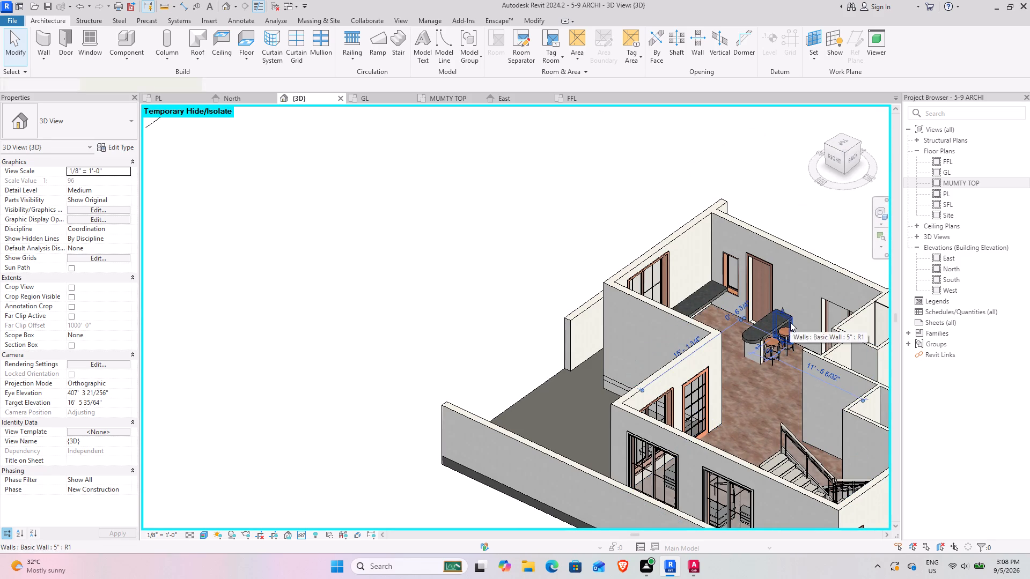
{"action": "left_click", "coordinate": [333, 62]}
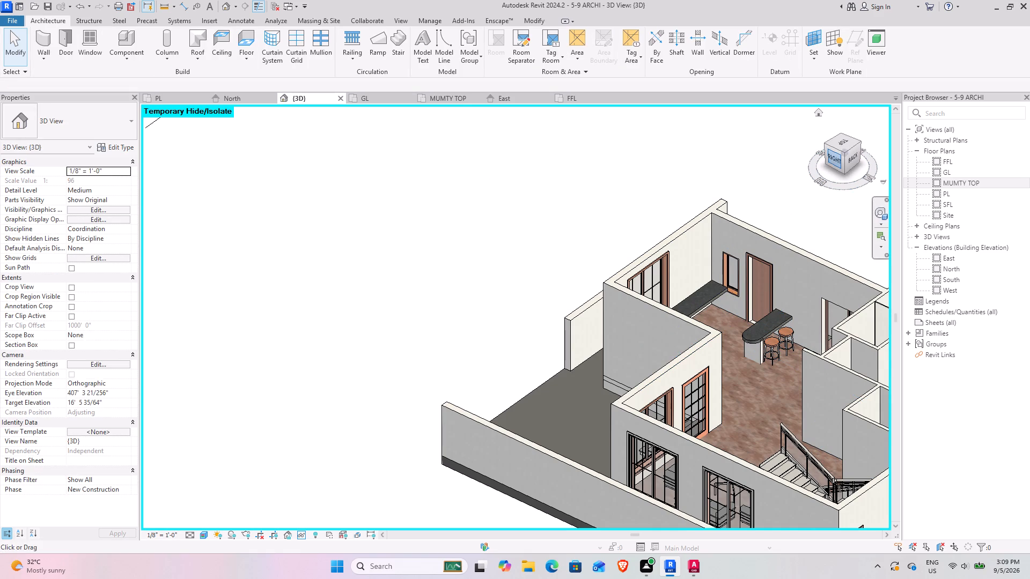
{"action": "left_click_drag", "start_coordinate": [836, 150], "coordinate": [848, 145]}
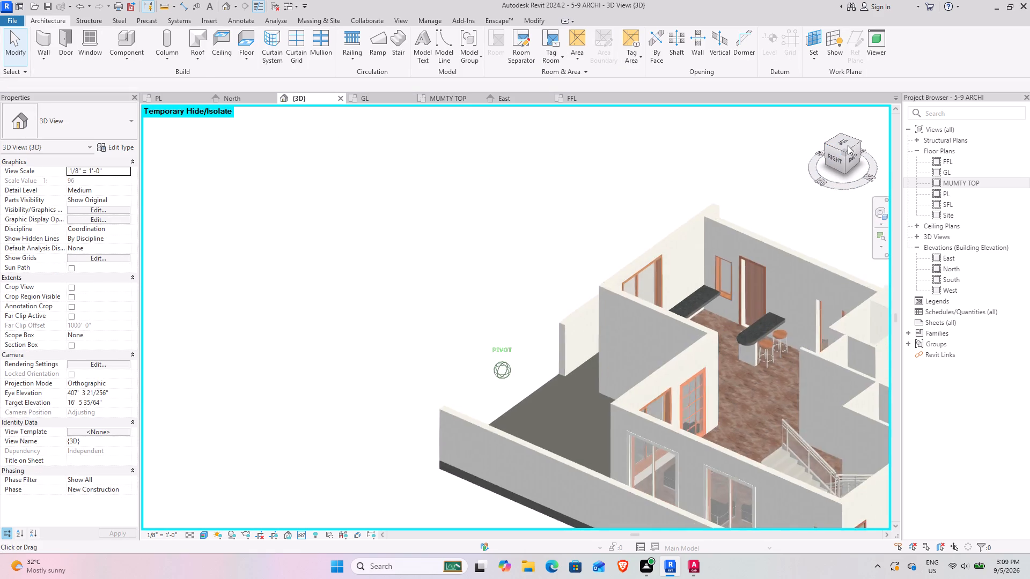
{"action": "left_click_drag", "start_coordinate": [848, 145], "coordinate": [204, 167]}
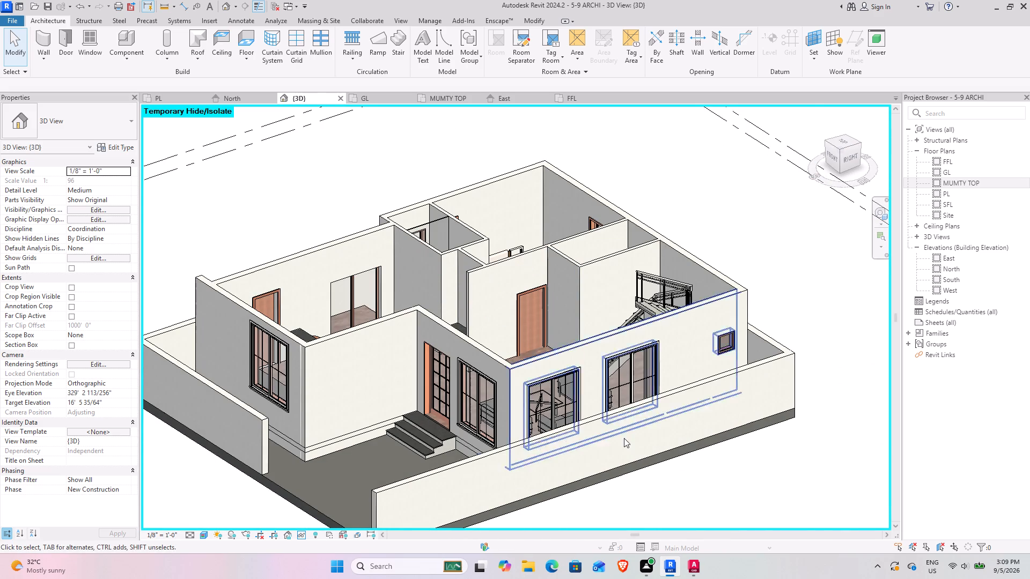
Switch to AutoCAD and examine the ground-floor slider window beside the door in the EAST ELEVATION of the 36'X50' EAST-DUPLEX drawing.
{"action": "left_click", "coordinate": [697, 573]}
{"action": "scroll", "coordinate": [247, 321], "scroll_direction": "down", "scroll_amount": 4}
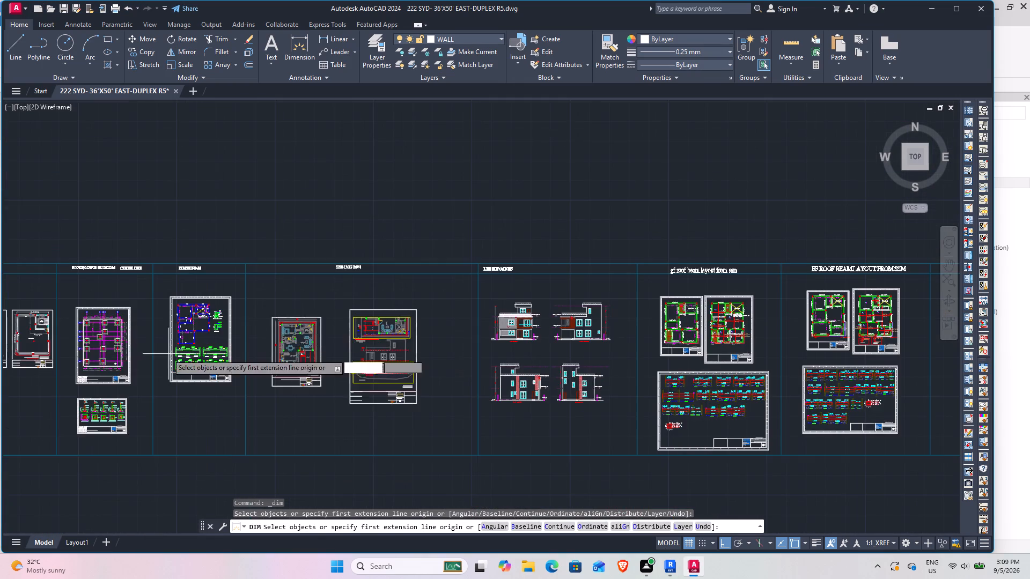
{"action": "middle_click_drag", "start_coordinate": [161, 353], "coordinate": [393, 300]}
{"action": "scroll", "coordinate": [209, 298], "scroll_direction": "up", "scroll_amount": 1}
{"action": "middle_click_drag", "start_coordinate": [667, 266], "coordinate": [112, 267]}
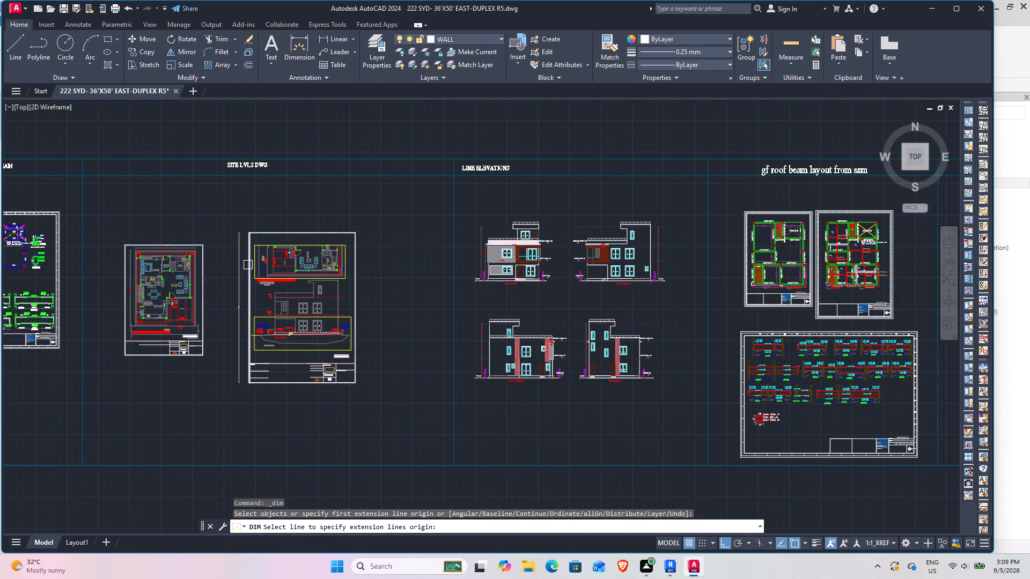
{"action": "scroll", "coordinate": [557, 278], "scroll_direction": "up", "scroll_amount": 3}
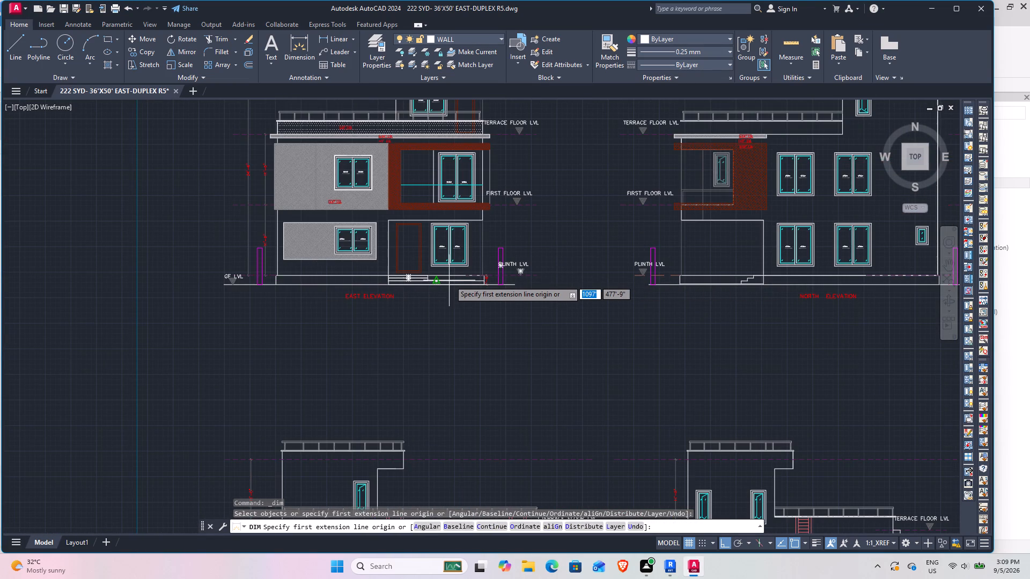
{"action": "scroll", "coordinate": [481, 246], "scroll_direction": "up", "scroll_amount": 3}
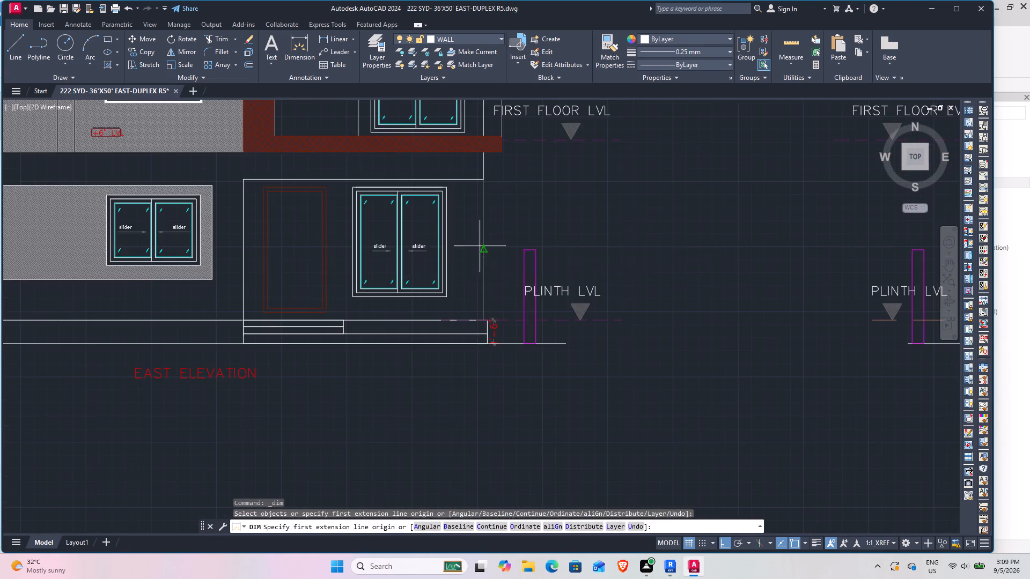
{"action": "middle_click_drag", "start_coordinate": [209, 261], "coordinate": [371, 261]}
{"action": "scroll", "coordinate": [310, 231], "scroll_direction": "up", "scroll_amount": 2}
{"action": "middle_click_drag", "start_coordinate": [270, 274], "coordinate": [385, 296]}
{"action": "scroll", "coordinate": [385, 296], "scroll_direction": "down", "scroll_amount": 2}
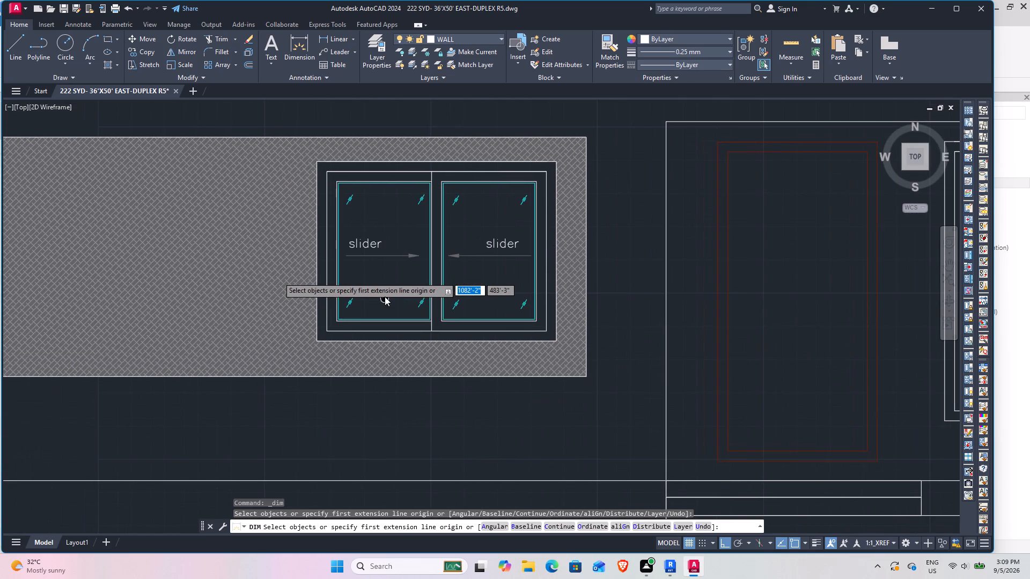
{"action": "scroll", "coordinate": [385, 296], "scroll_direction": "down", "scroll_amount": 3}
{"action": "middle_click_drag", "start_coordinate": [347, 346], "coordinate": [315, 389]}
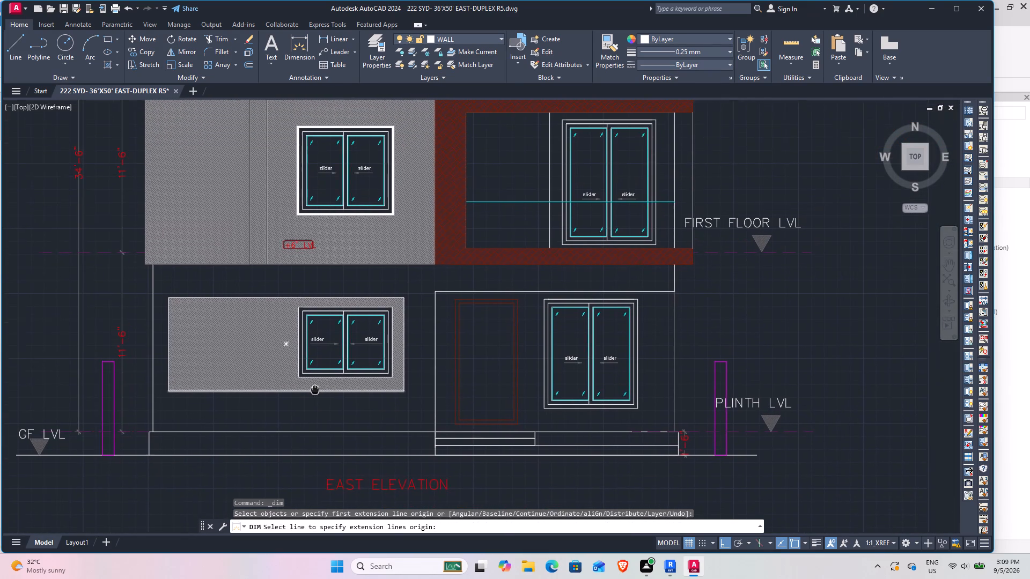
{"action": "middle_click_drag", "start_coordinate": [315, 389], "coordinate": [314, 391]}
{"action": "middle_click_drag", "start_coordinate": [409, 351], "coordinate": [355, 389]}
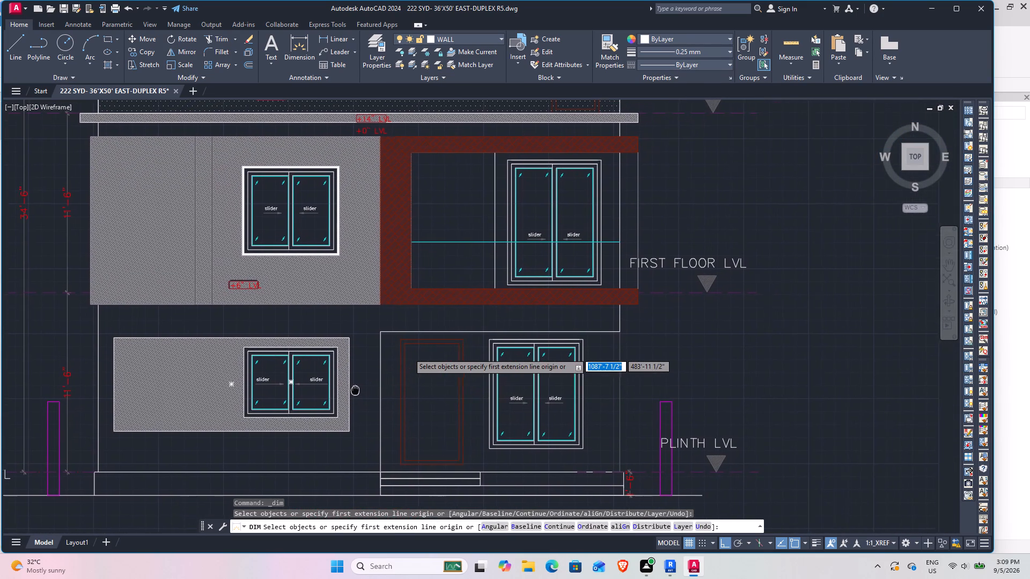
{"action": "middle_click_drag", "start_coordinate": [355, 389], "coordinate": [352, 372]}
{"action": "scroll", "coordinate": [272, 359], "scroll_direction": "up", "scroll_amount": 3}
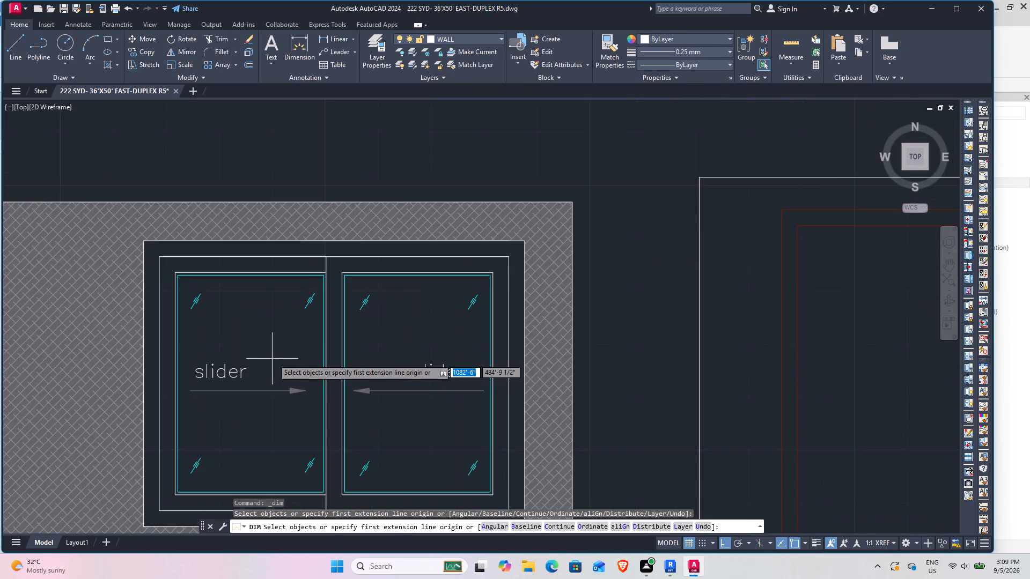
{"action": "scroll", "coordinate": [276, 359], "scroll_direction": "down", "scroll_amount": 3}
{"action": "scroll", "coordinate": [271, 352], "scroll_direction": "up", "scroll_amount": 2}
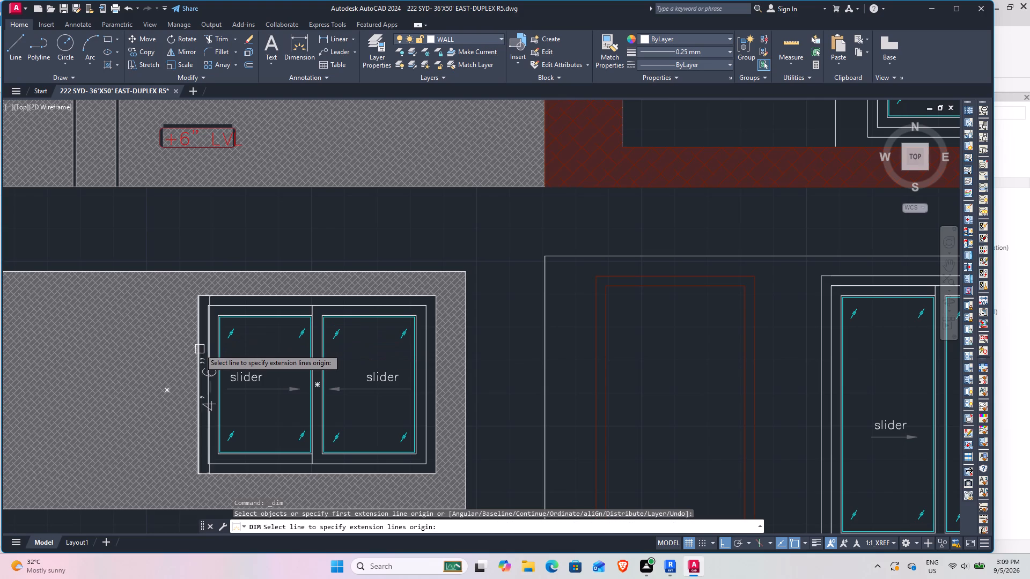
Back in Revit, duplicate the 6'X7' Window-Sliding-Double type for the front kitchen window and set the new type's height to 4' 6".
{"action": "left_click", "coordinate": [673, 569]}
{"action": "left_click", "coordinate": [275, 354]}
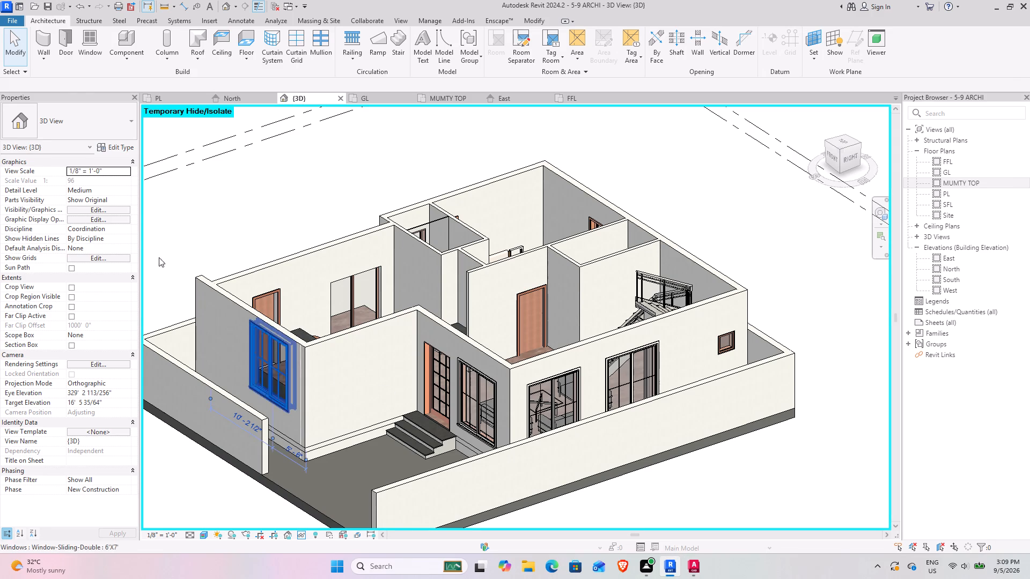
{"action": "left_click", "coordinate": [118, 150]}
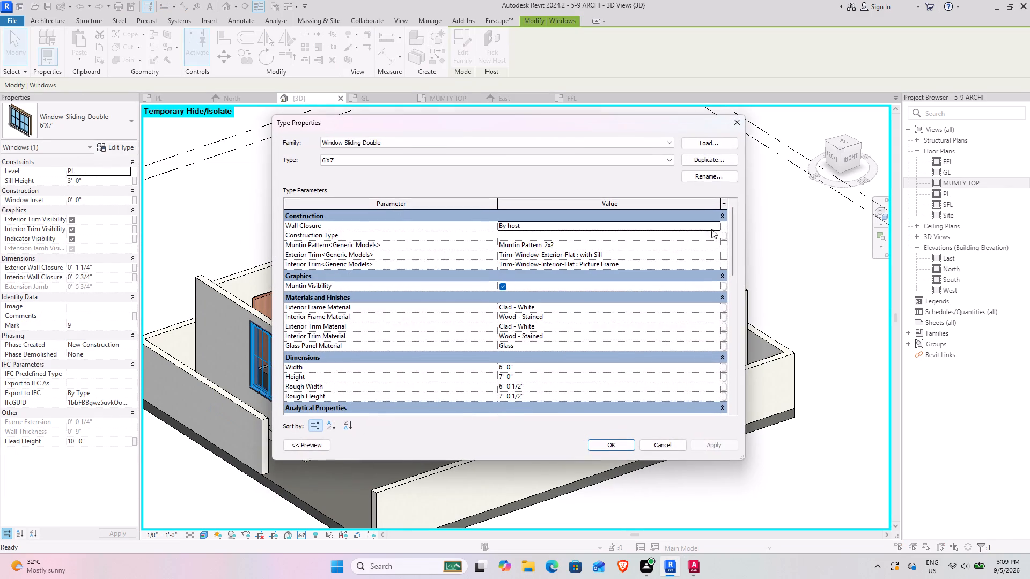
{"action": "left_click", "coordinate": [727, 155]}
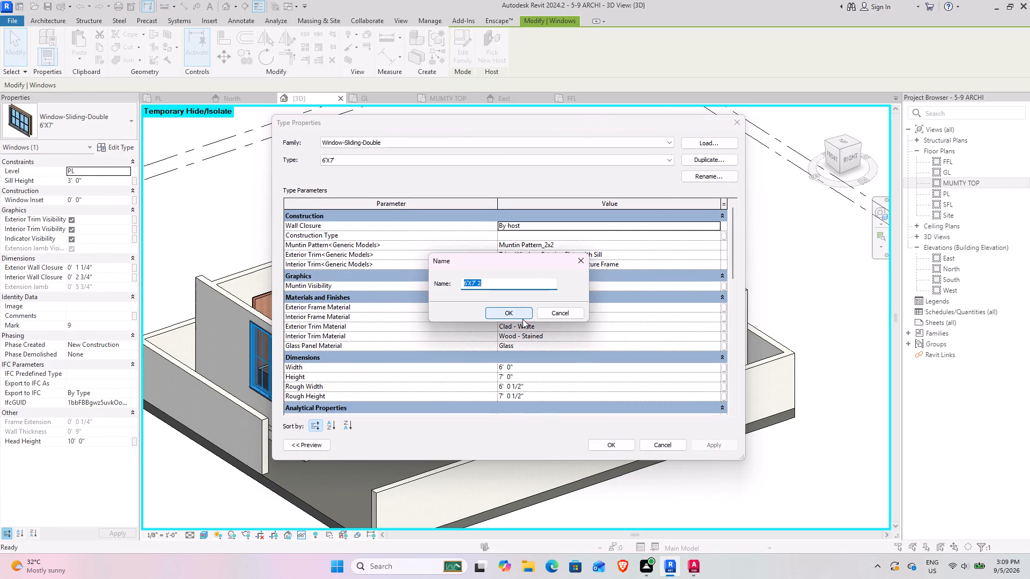
{"action": "left_click", "coordinate": [523, 319]}
{"action": "left_click", "coordinate": [532, 380]}
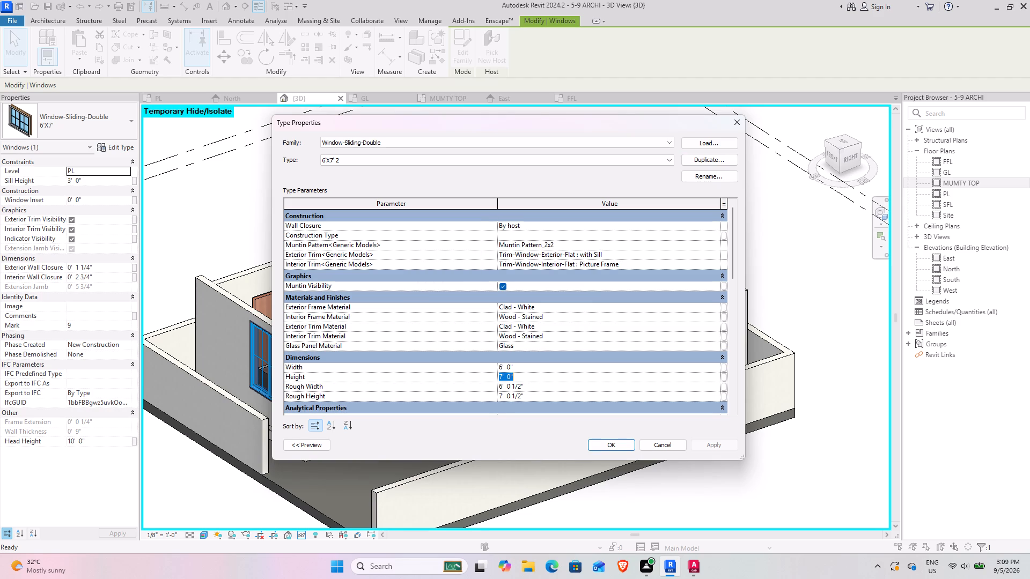
{"action": "type", "text": "4'6"}
{"action": "key", "text": "Return"}
{"action": "left_click", "coordinate": [731, 445]}
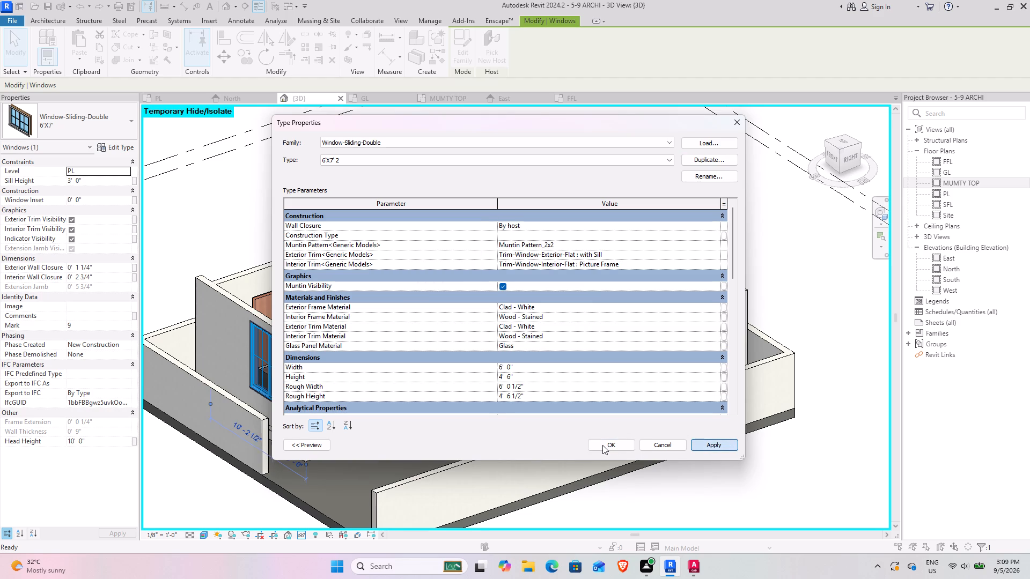
{"action": "left_click", "coordinate": [602, 445]}
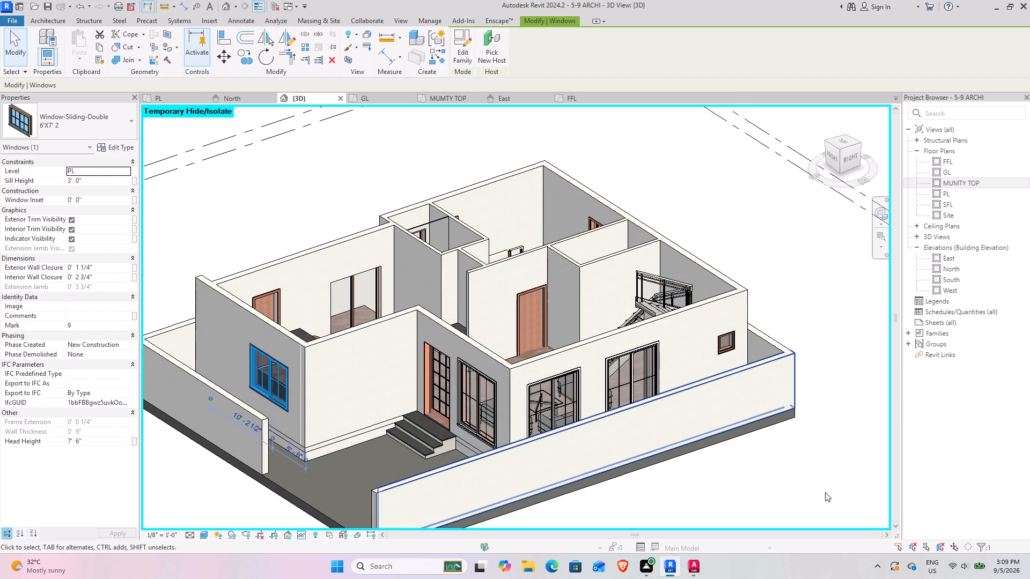
{"action": "left_click_drag", "start_coordinate": [825, 492], "coordinate": [818, 492]}
{"action": "middle_click_drag", "start_coordinate": [267, 411], "coordinate": [326, 389]}
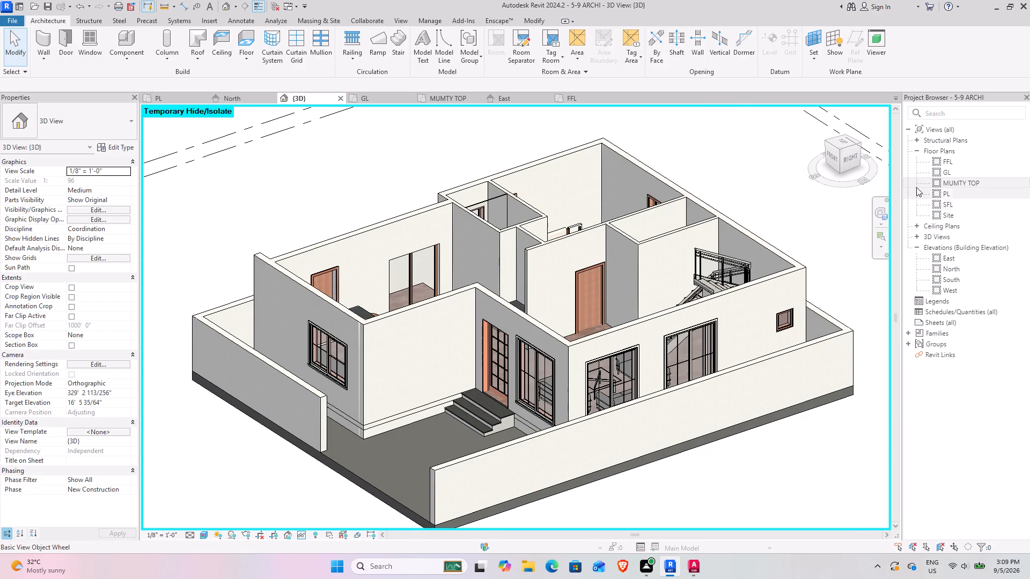
Orbit the ground floor in 3D to examine the kitchen window, main door and adjoining window on the front facade.
{"action": "left_click_drag", "start_coordinate": [843, 152], "coordinate": [883, 152]}
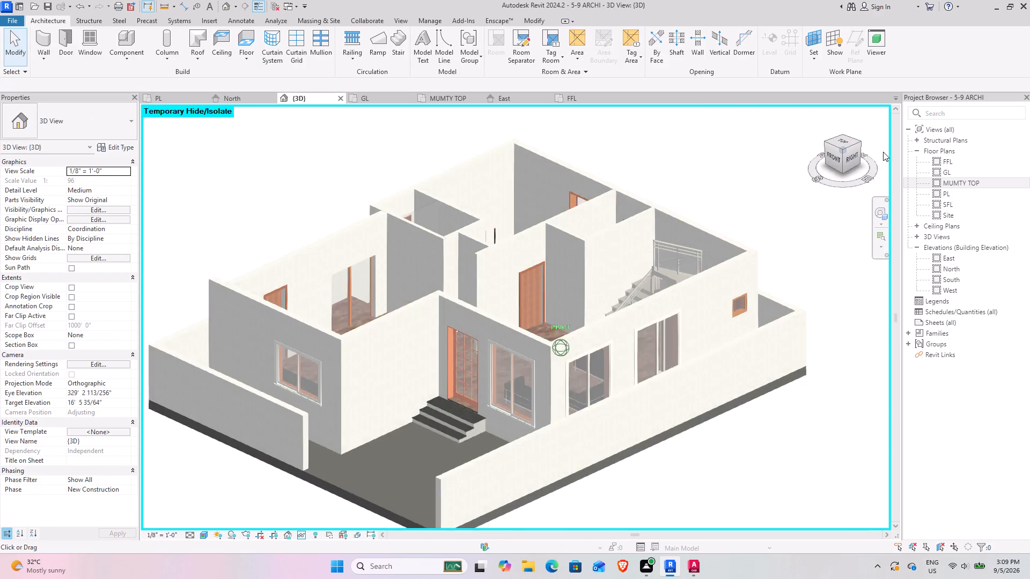
{"action": "left_click_drag", "start_coordinate": [883, 152], "coordinate": [224, 152]}
{"action": "middle_click_drag", "start_coordinate": [276, 421], "coordinate": [354, 368]}
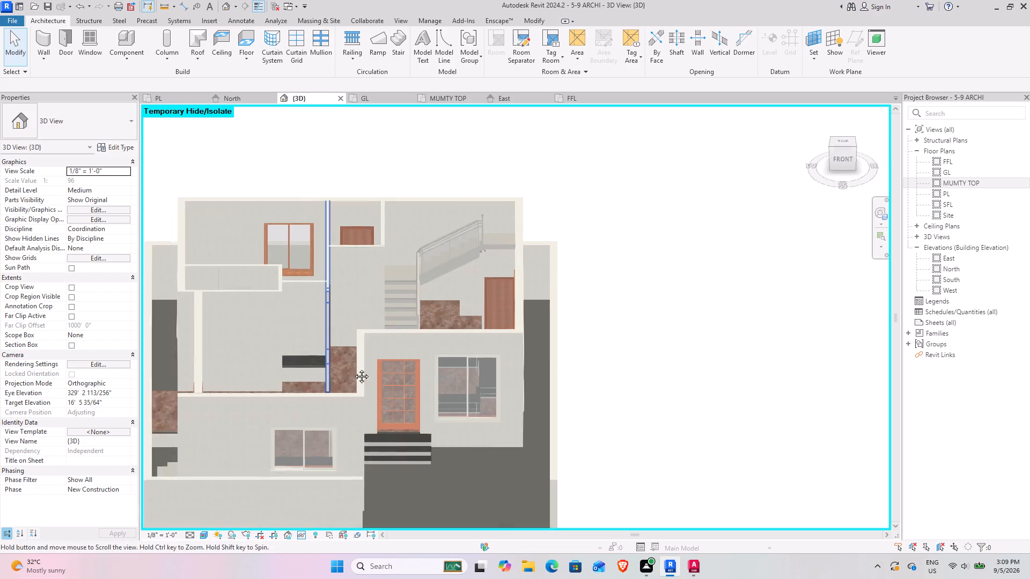
{"action": "middle_click_drag", "start_coordinate": [354, 368], "coordinate": [417, 323]}
{"action": "left_click_drag", "start_coordinate": [839, 148], "coordinate": [843, 123]}
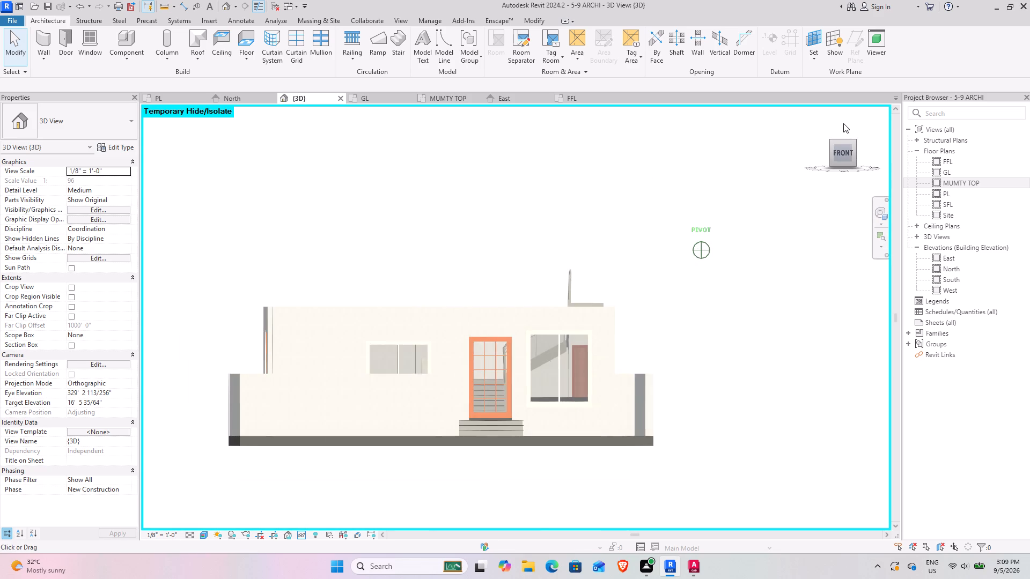
{"action": "left_click_drag", "start_coordinate": [843, 123], "coordinate": [732, 163]}
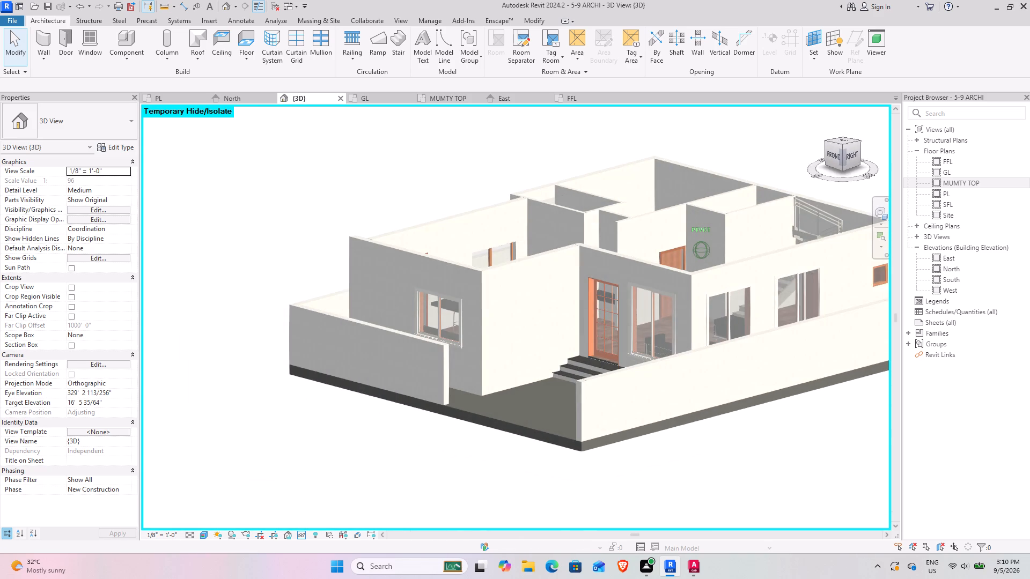
Compare the ground-floor openings in AutoCAD's EAST ELEVATION with Revit's straight front view of the model.
{"action": "left_click", "coordinate": [685, 573]}
{"action": "scroll", "coordinate": [381, 433], "scroll_direction": "down", "scroll_amount": 3}
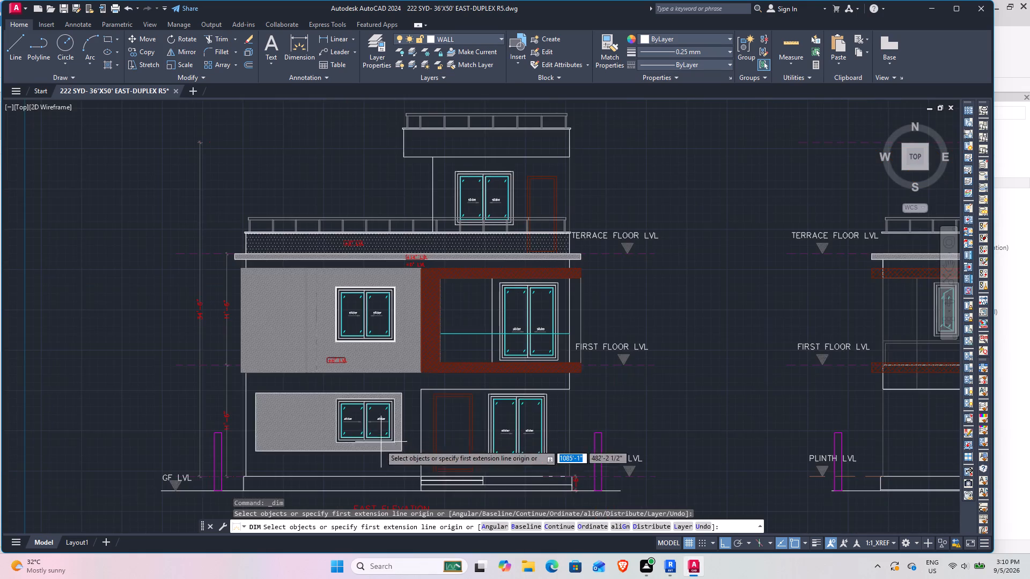
{"action": "middle_click_drag", "start_coordinate": [379, 450], "coordinate": [432, 418]}
{"action": "left_click", "coordinate": [666, 564]}
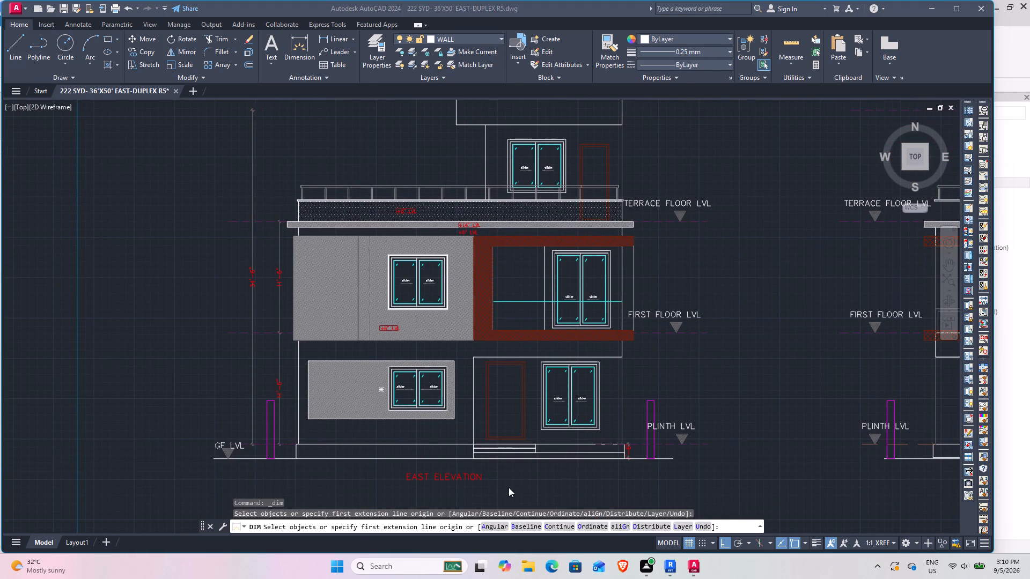
{"action": "left_click", "coordinate": [665, 574]}
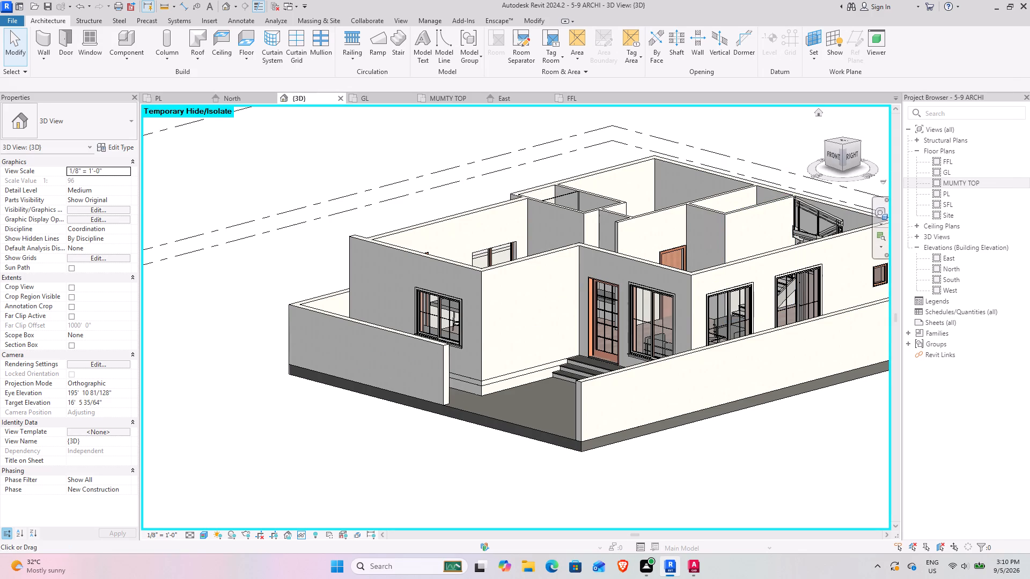
{"action": "left_click", "coordinate": [838, 151]}
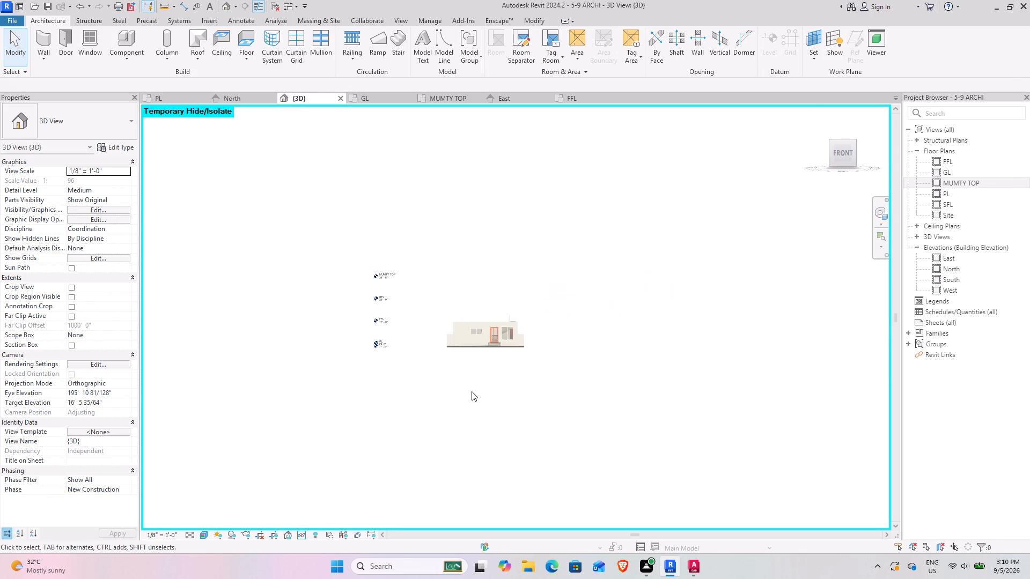
{"action": "scroll", "coordinate": [489, 348], "scroll_direction": "up", "scroll_amount": 13}
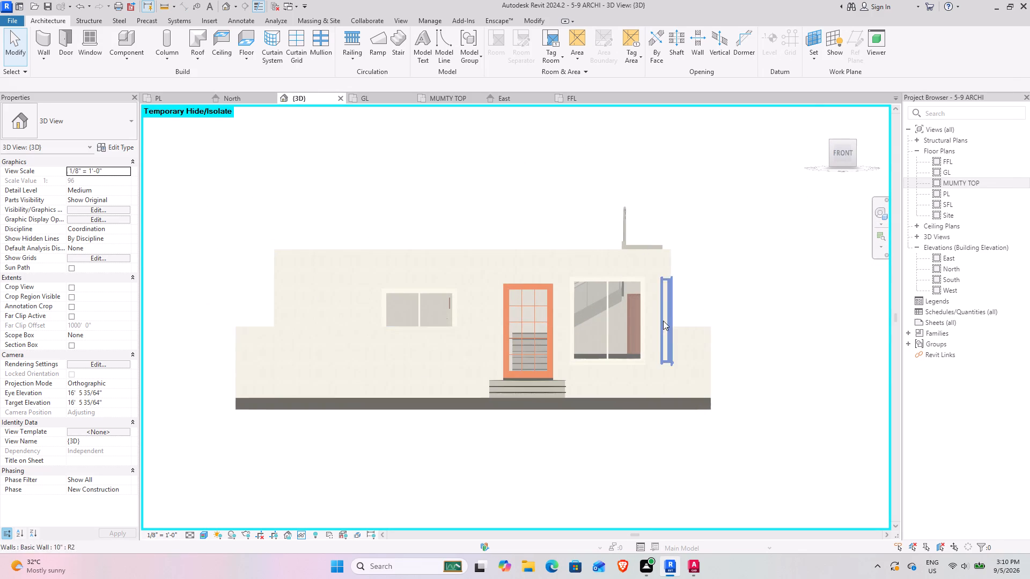
{"action": "middle_click_drag", "start_coordinate": [664, 326], "coordinate": [654, 369]}
Review the ground floor from a raised front corner and inspect the properties of the small fixed window in the side wall.
{"action": "left_click_drag", "start_coordinate": [847, 139], "coordinate": [799, 179]}
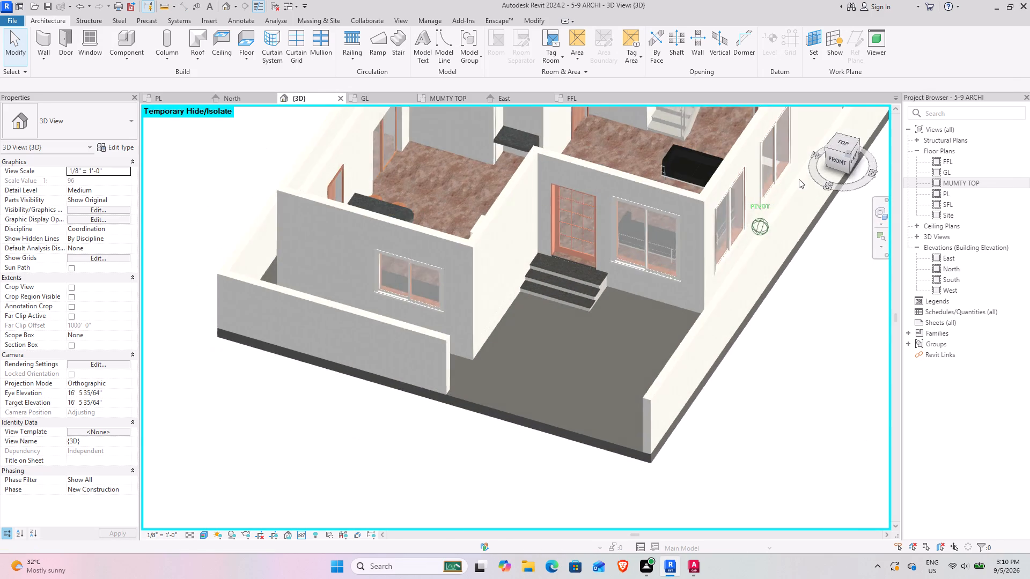
{"action": "left_click_drag", "start_coordinate": [799, 179], "coordinate": [798, 180]}
{"action": "middle_click_drag", "start_coordinate": [580, 435], "coordinate": [507, 537]}
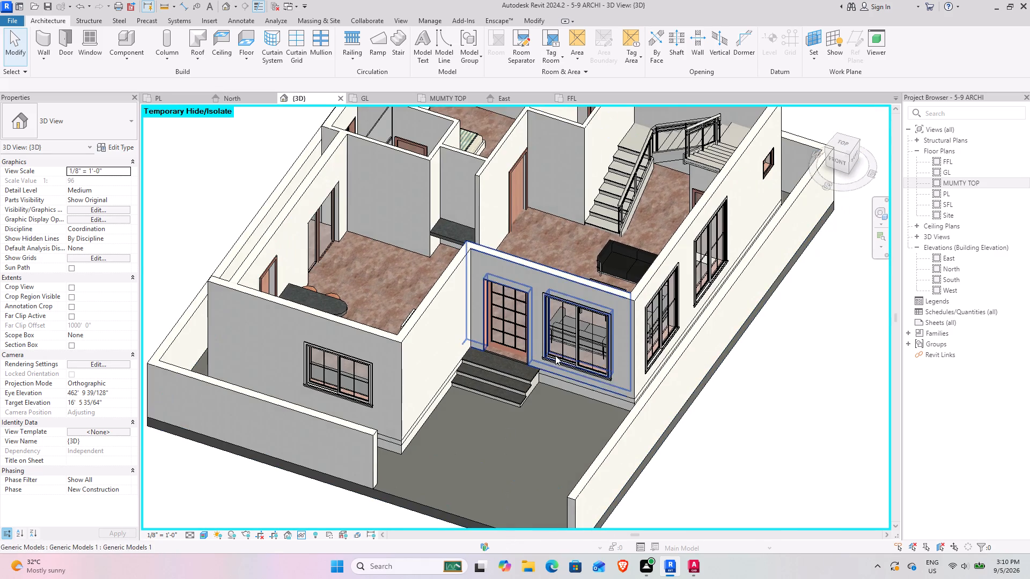
{"action": "scroll", "coordinate": [555, 355], "scroll_direction": "down", "scroll_amount": 4}
{"action": "middle_click_drag", "start_coordinate": [622, 392], "coordinate": [591, 405]}
{"action": "left_click", "coordinate": [743, 368]}
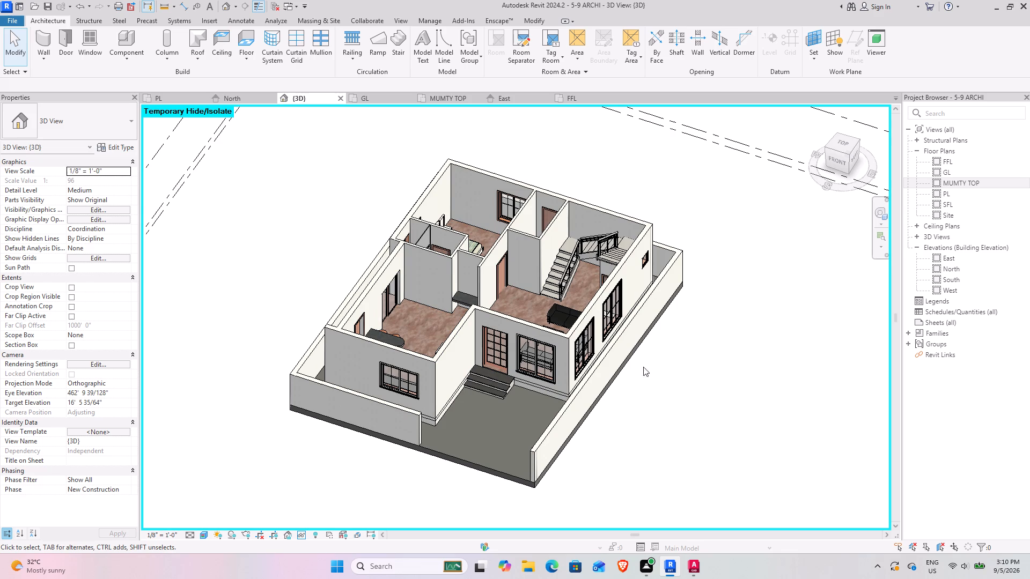
{"action": "left_click", "coordinate": [645, 265]}
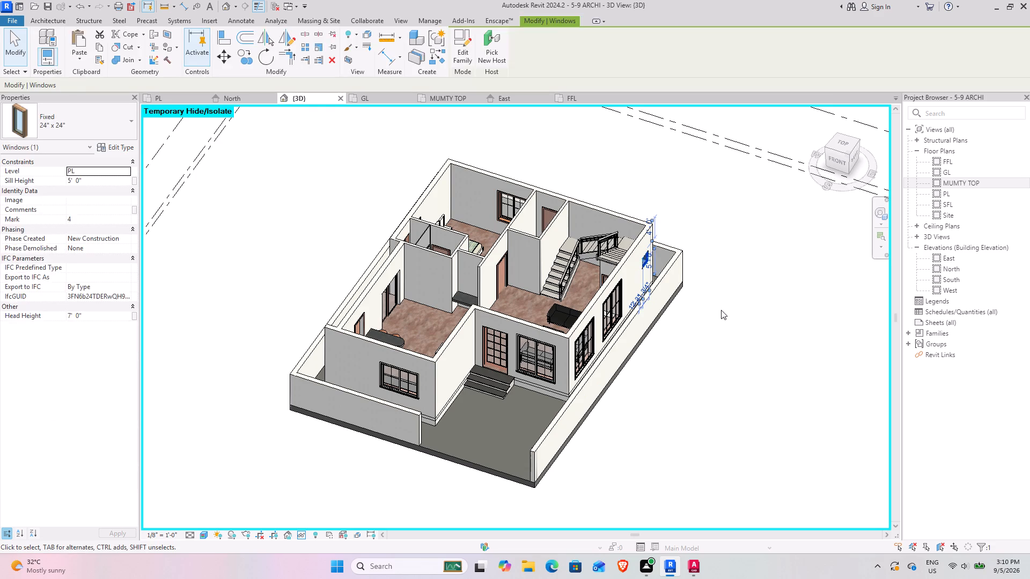
{"action": "left_click", "coordinate": [721, 310]}
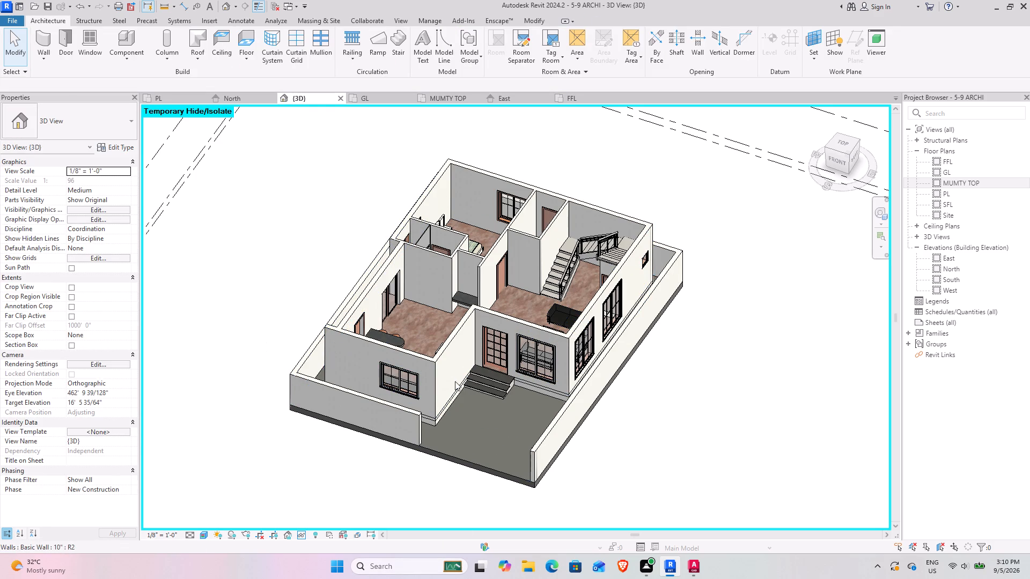
{"action": "left_click", "coordinate": [401, 375]}
{"action": "left_click", "coordinate": [273, 340]}
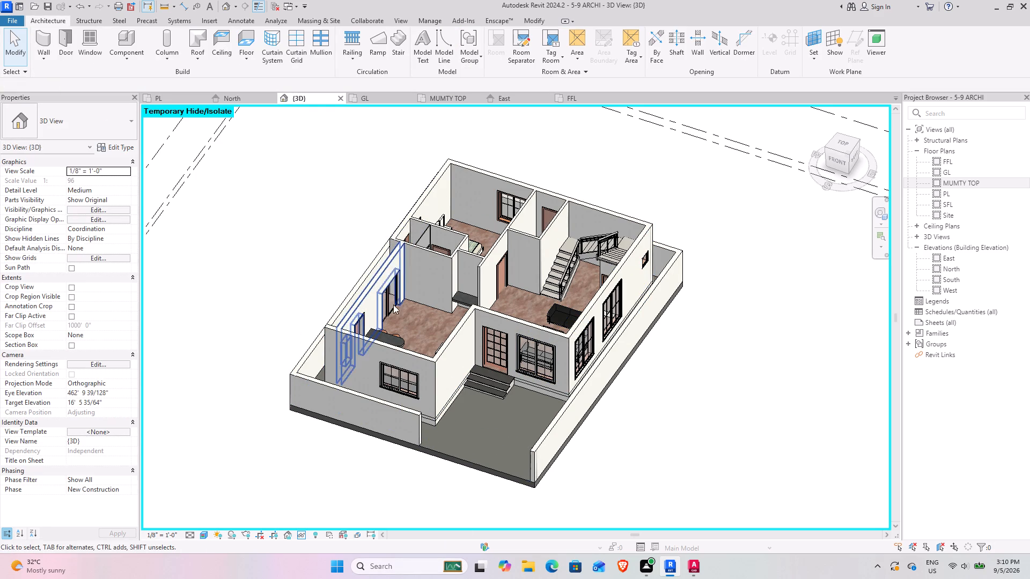
Examine the ground floor from a raised right-side view, including the interior rooms, staircase and side-wall windows.
{"action": "left_click_drag", "start_coordinate": [847, 155], "coordinate": [831, 155]}
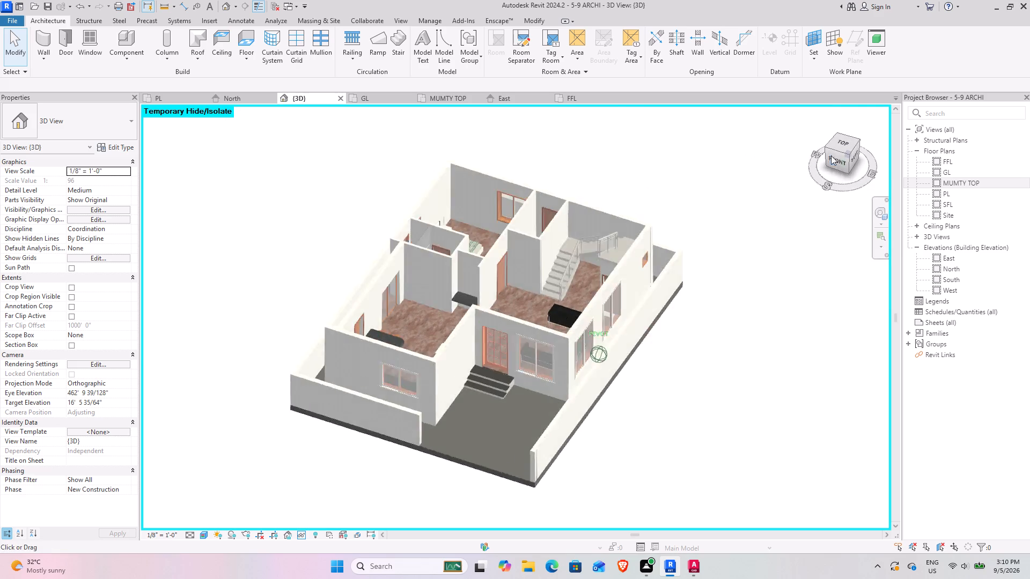
{"action": "left_click_drag", "start_coordinate": [831, 155], "coordinate": [762, 161]}
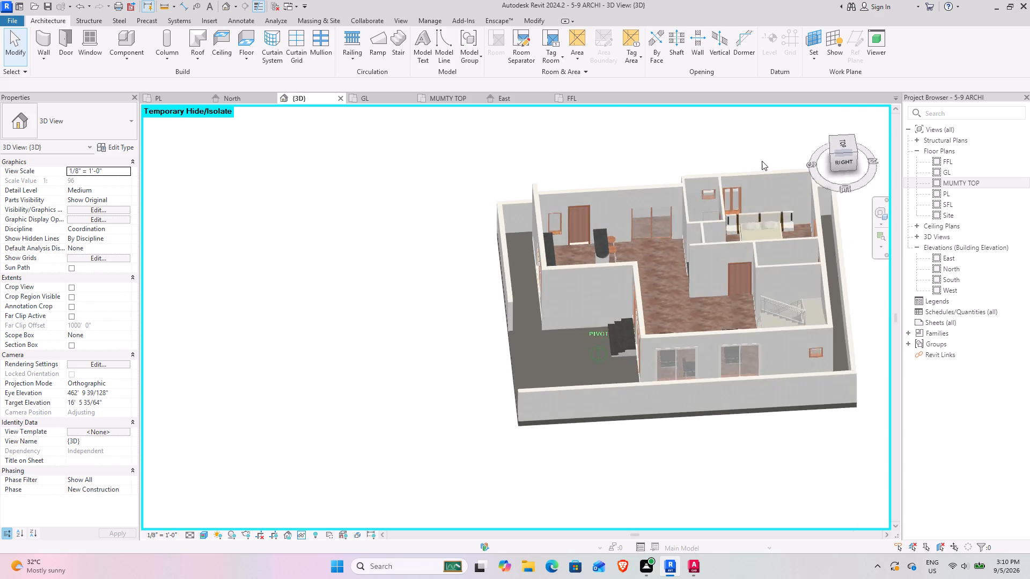
{"action": "left_click_drag", "start_coordinate": [762, 161], "coordinate": [759, 128]}
{"action": "middle_click_drag", "start_coordinate": [712, 324], "coordinate": [558, 359]}
{"action": "scroll", "coordinate": [533, 350], "scroll_direction": "up", "scroll_amount": 1}
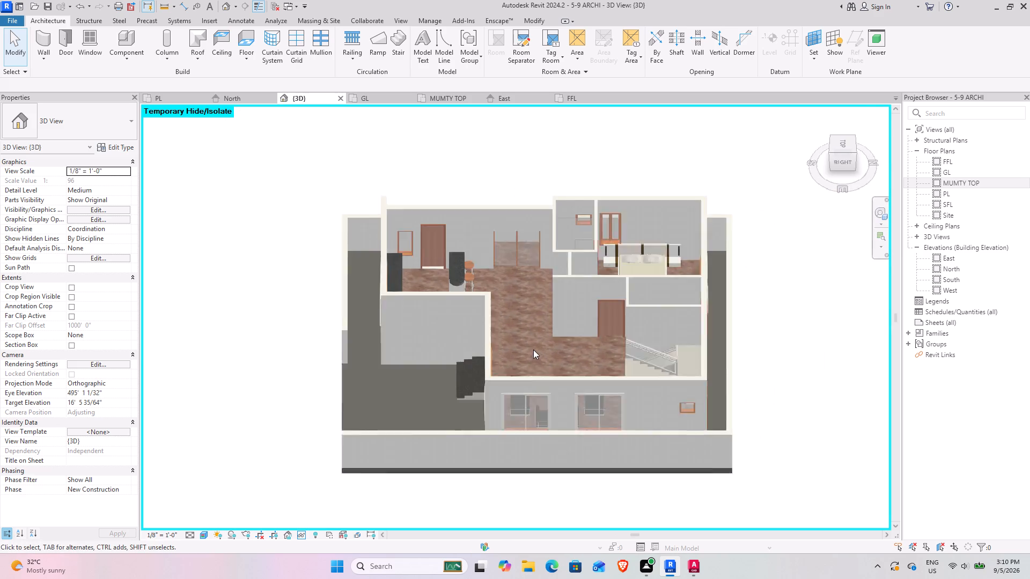
{"action": "scroll", "coordinate": [533, 350], "scroll_direction": "up", "scroll_amount": 6}
{"action": "middle_click_drag", "start_coordinate": [637, 350], "coordinate": [578, 440]}
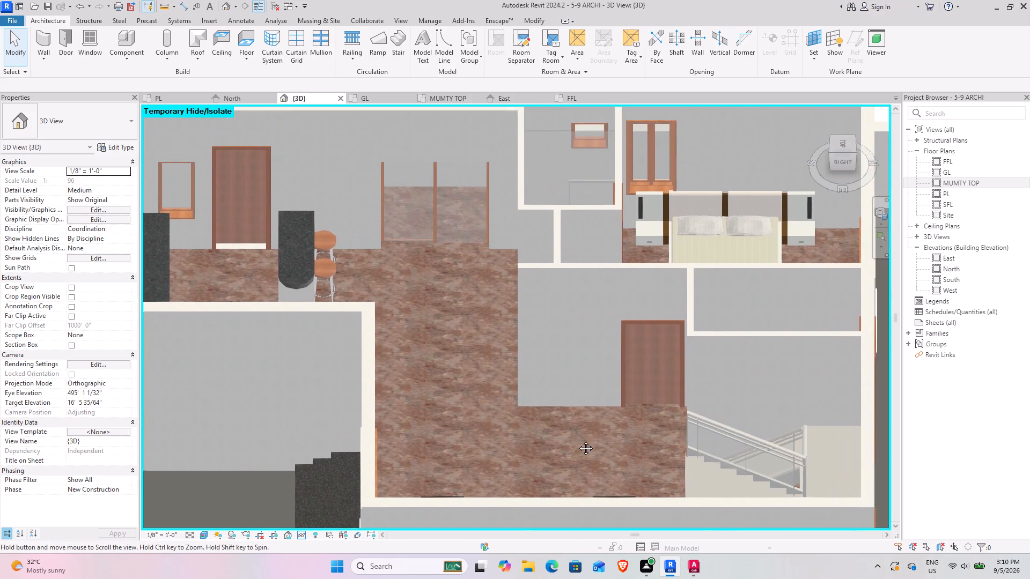
{"action": "middle_click_drag", "start_coordinate": [578, 440], "coordinate": [576, 442]}
{"action": "scroll", "coordinate": [547, 442], "scroll_direction": "down", "scroll_amount": 3}
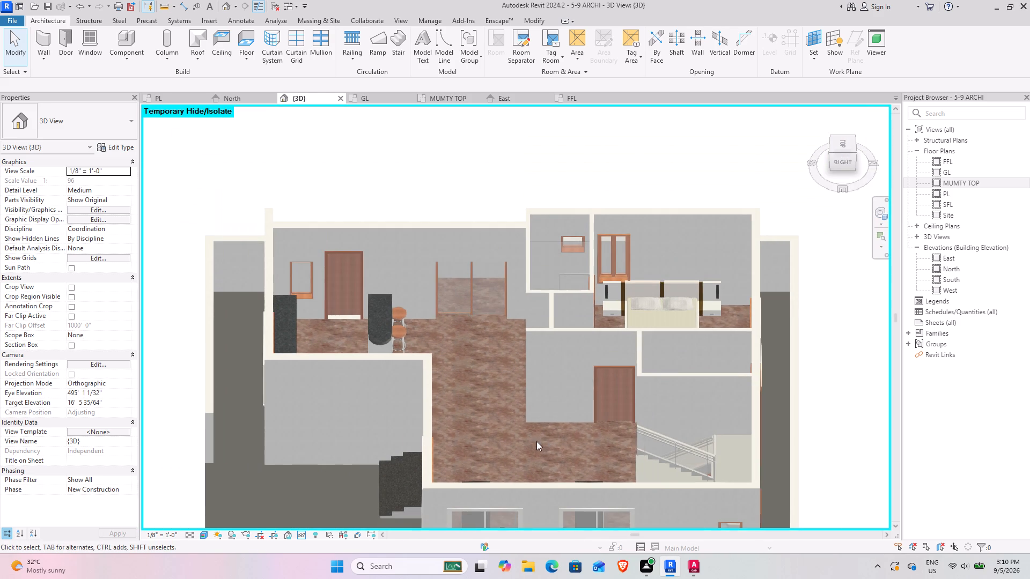
{"action": "middle_click_drag", "start_coordinate": [529, 433], "coordinate": [517, 324]}
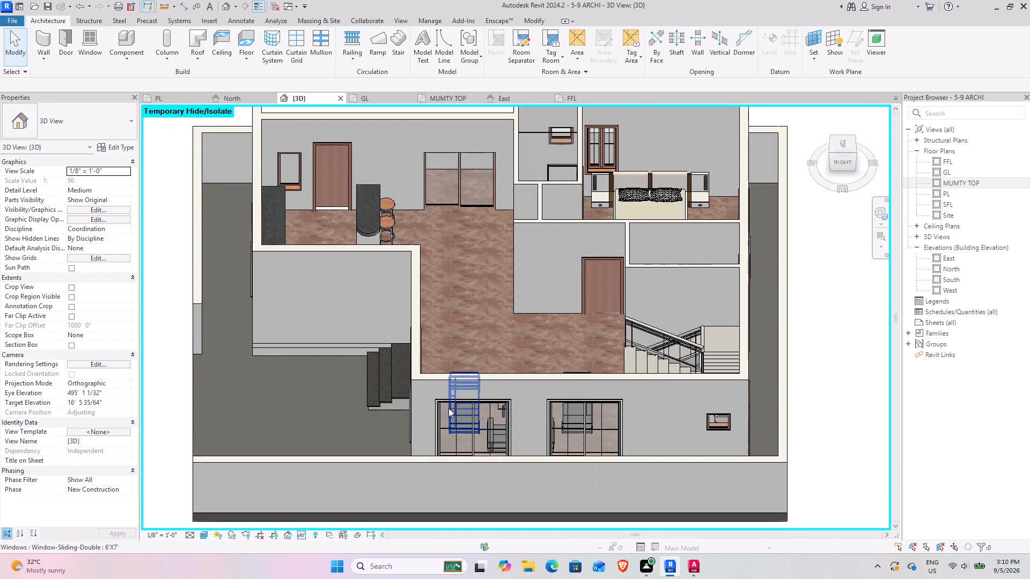
{"action": "left_click", "coordinate": [391, 397]}
{"action": "left_click", "coordinate": [307, 412]}
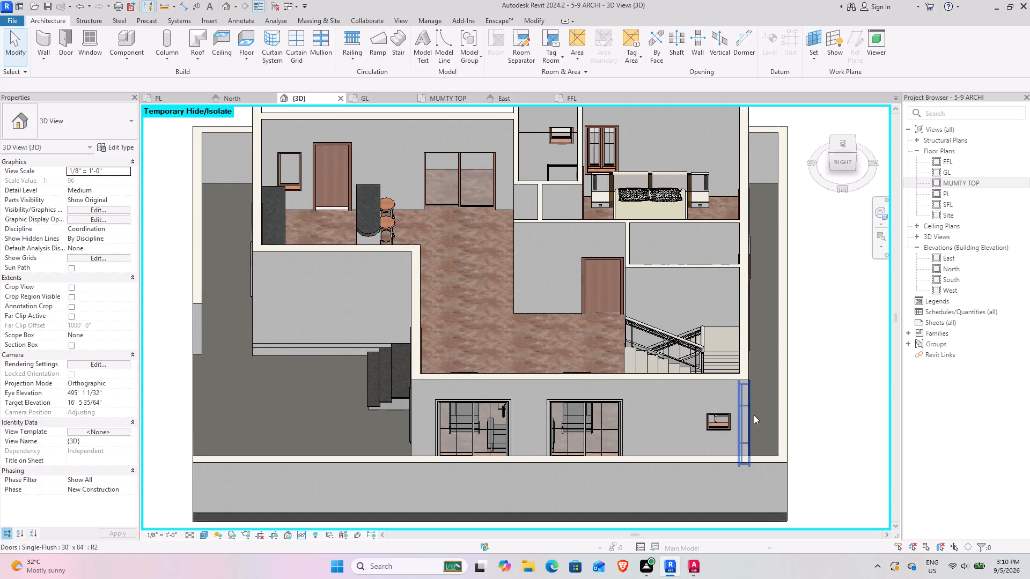
Orbit around the kitchen and living area, returning to a front-right corner view that shows the whole ground floor.
{"action": "left_click_drag", "start_coordinate": [850, 158], "coordinate": [748, 166]}
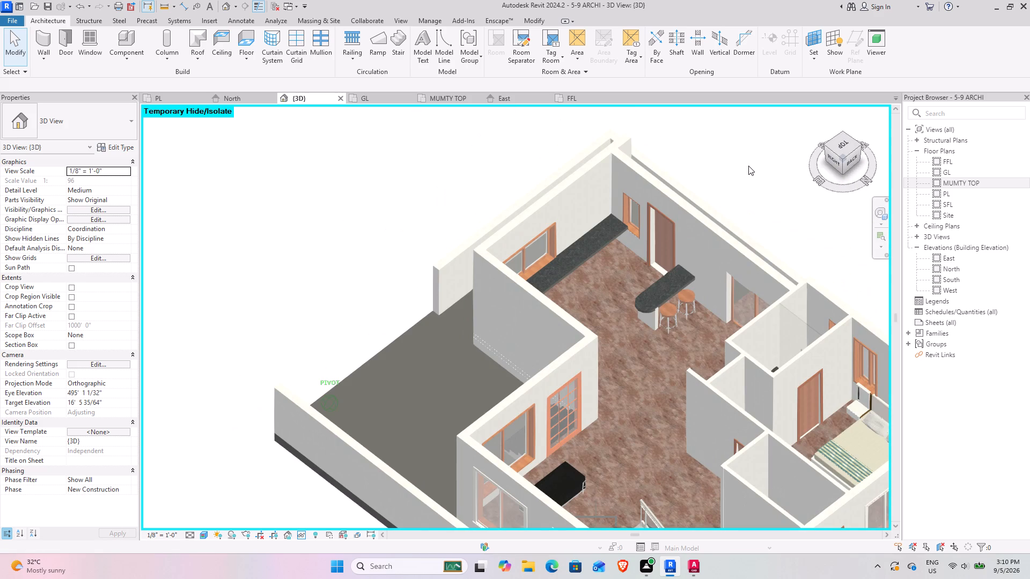
{"action": "left_click_drag", "start_coordinate": [748, 166], "coordinate": [291, 164]}
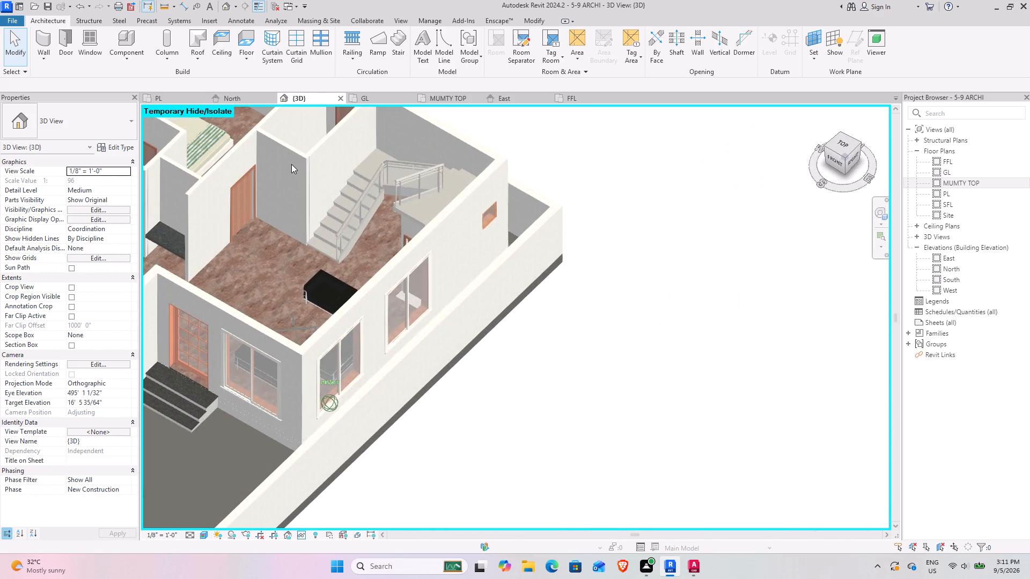
{"action": "left_click_drag", "start_coordinate": [291, 164], "coordinate": [249, 110]}
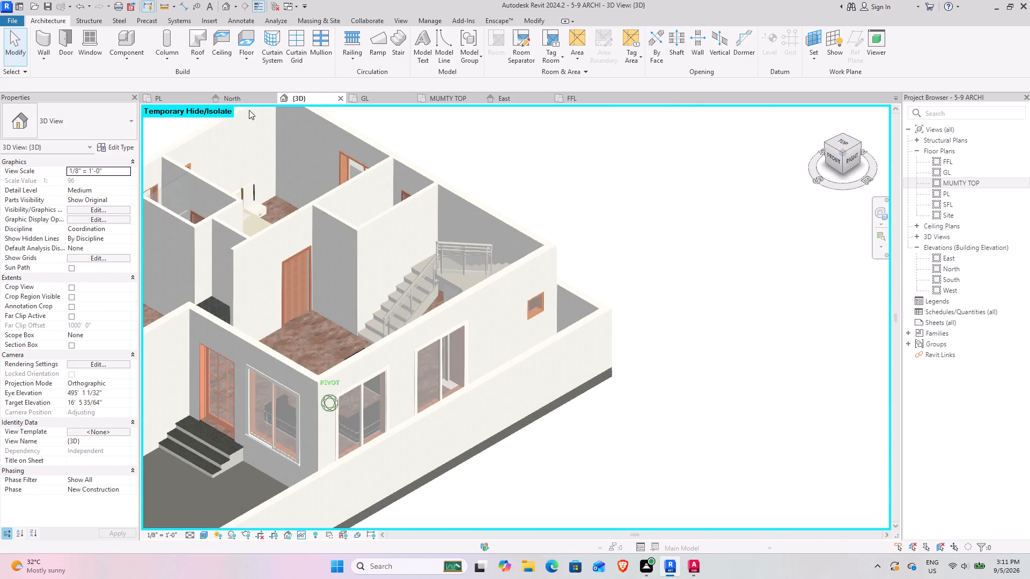
{"action": "left_click_drag", "start_coordinate": [249, 110], "coordinate": [249, 110]}
{"action": "middle_click_drag", "start_coordinate": [275, 332], "coordinate": [426, 302]}
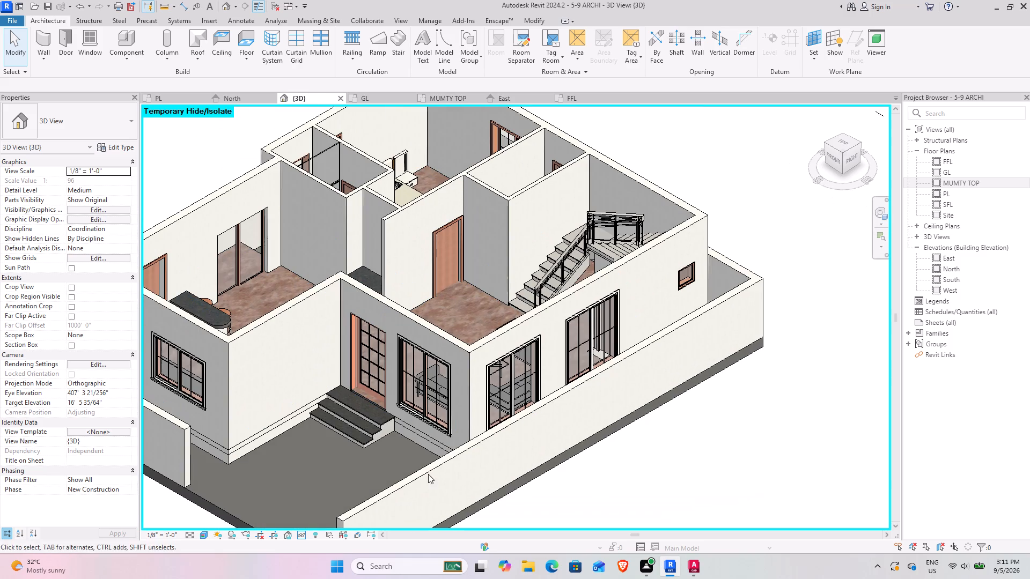
{"action": "middle_click_drag", "start_coordinate": [262, 463], "coordinate": [300, 407]}
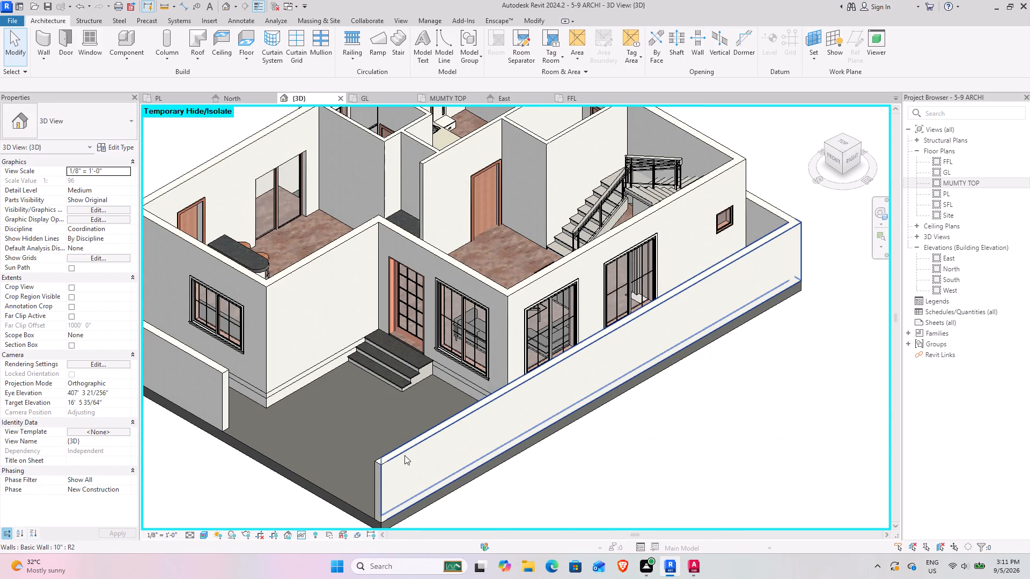
{"action": "left_click", "coordinate": [667, 437]}
{"action": "scroll", "coordinate": [569, 438], "scroll_direction": "down", "scroll_amount": 2}
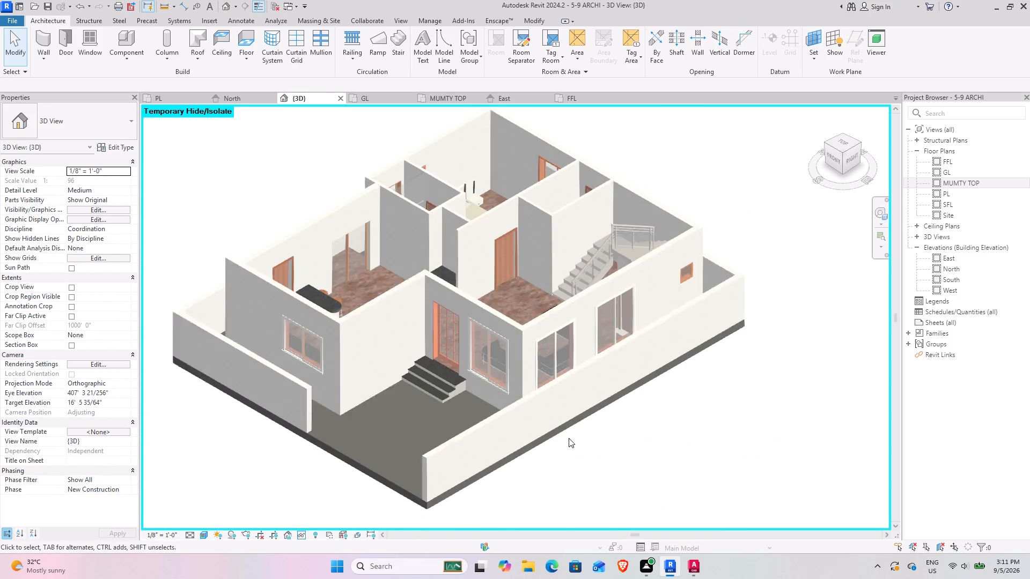
{"action": "scroll", "coordinate": [569, 438], "scroll_direction": "down", "scroll_amount": 1}
{"action": "middle_click_drag", "start_coordinate": [590, 442], "coordinate": [540, 433]}
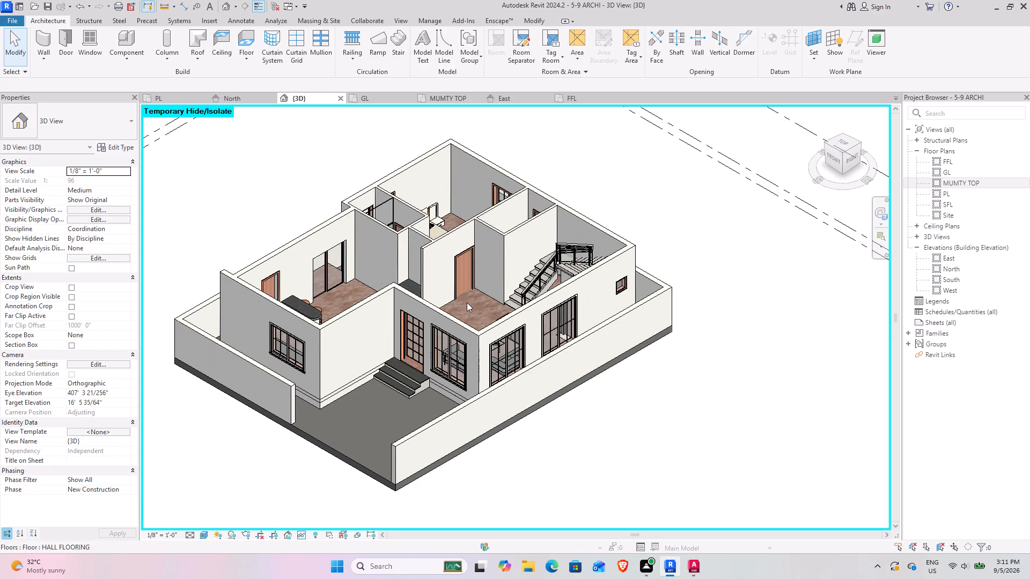
{"action": "left_click", "coordinate": [654, 420]}
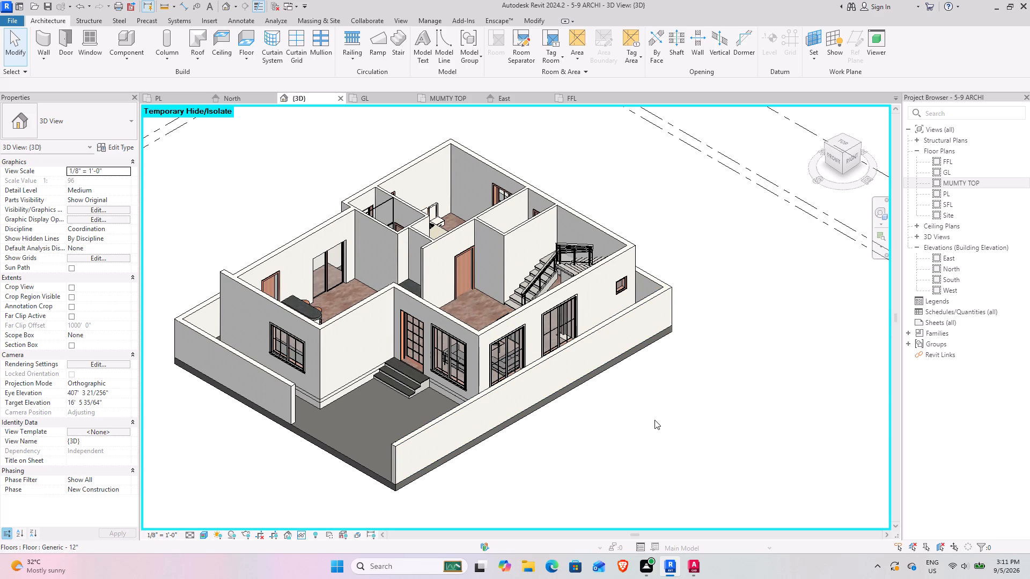
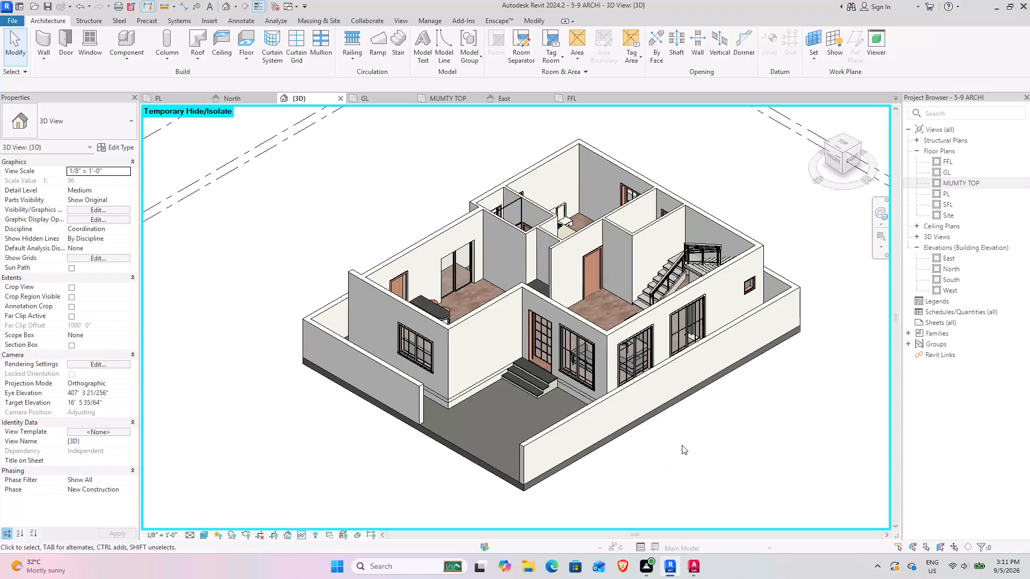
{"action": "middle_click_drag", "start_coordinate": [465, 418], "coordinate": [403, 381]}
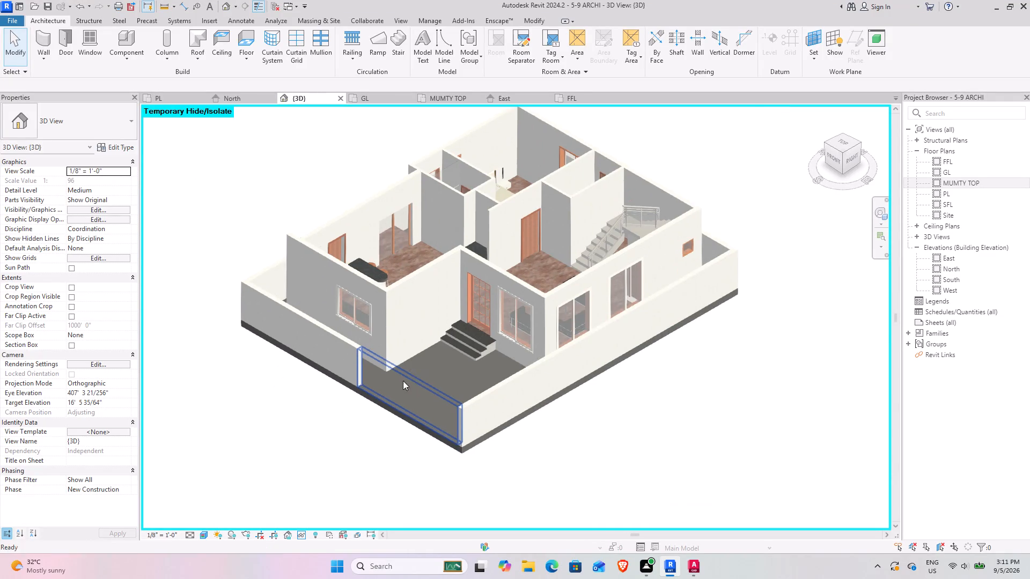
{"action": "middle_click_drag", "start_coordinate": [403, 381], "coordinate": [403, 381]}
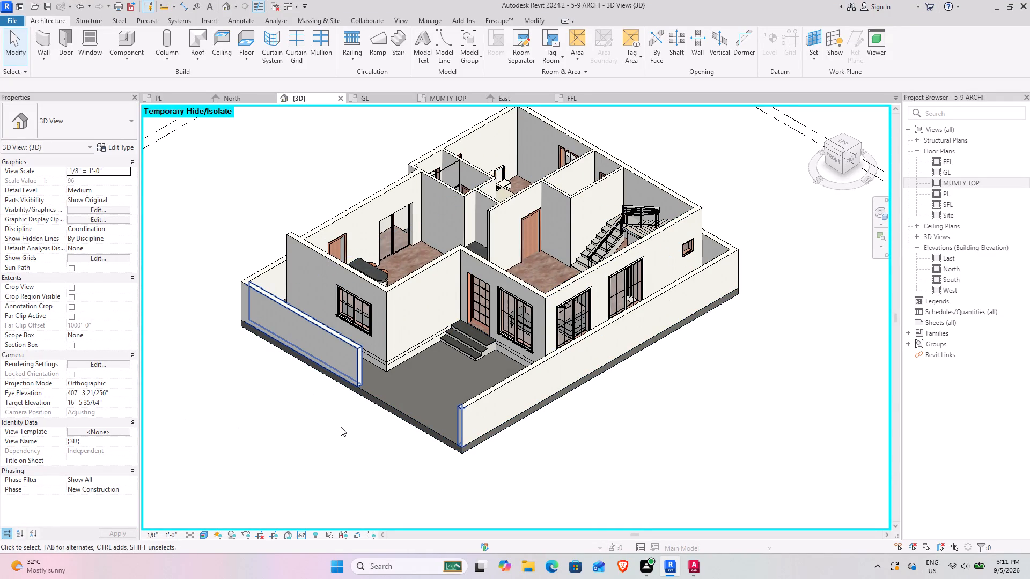
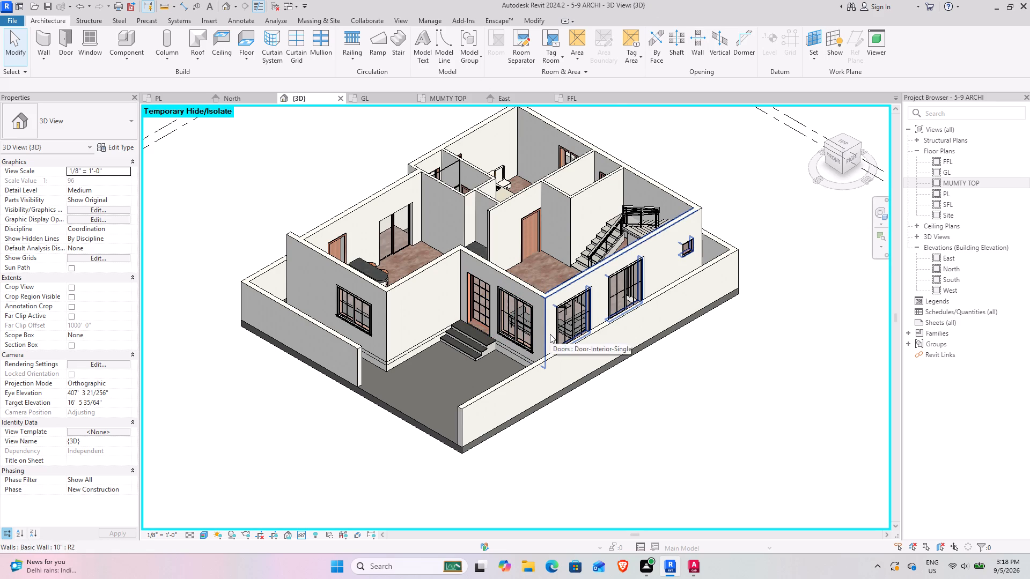
Set the 3D view's visual style to Realistic.
{"action": "middle_click_drag", "start_coordinate": [464, 363], "coordinate": [487, 342], "text": "shift"}
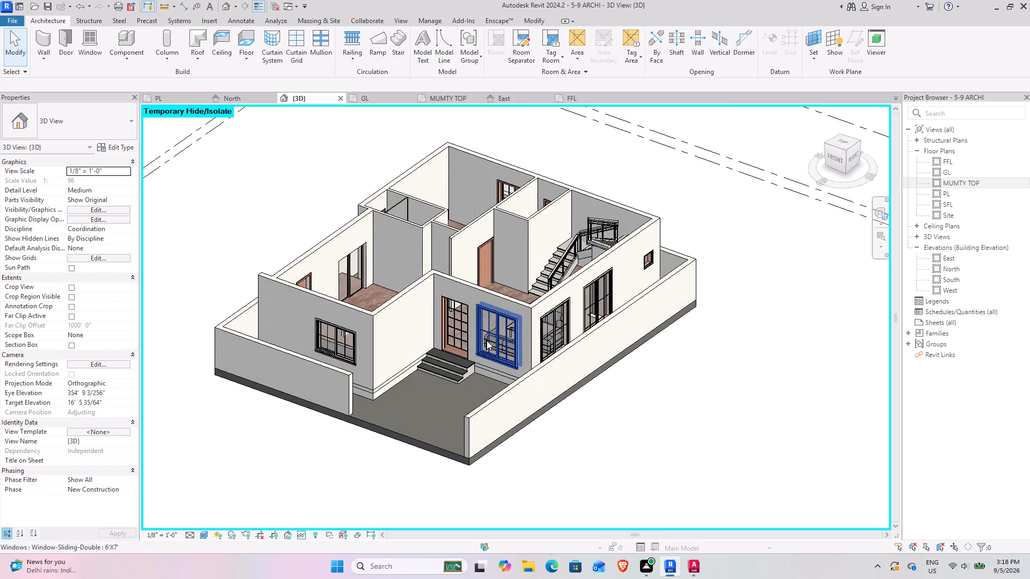
{"action": "scroll", "coordinate": [461, 298], "scroll_direction": "up", "scroll_amount": 4}
{"action": "scroll", "coordinate": [461, 298], "scroll_direction": "down", "scroll_amount": 3}
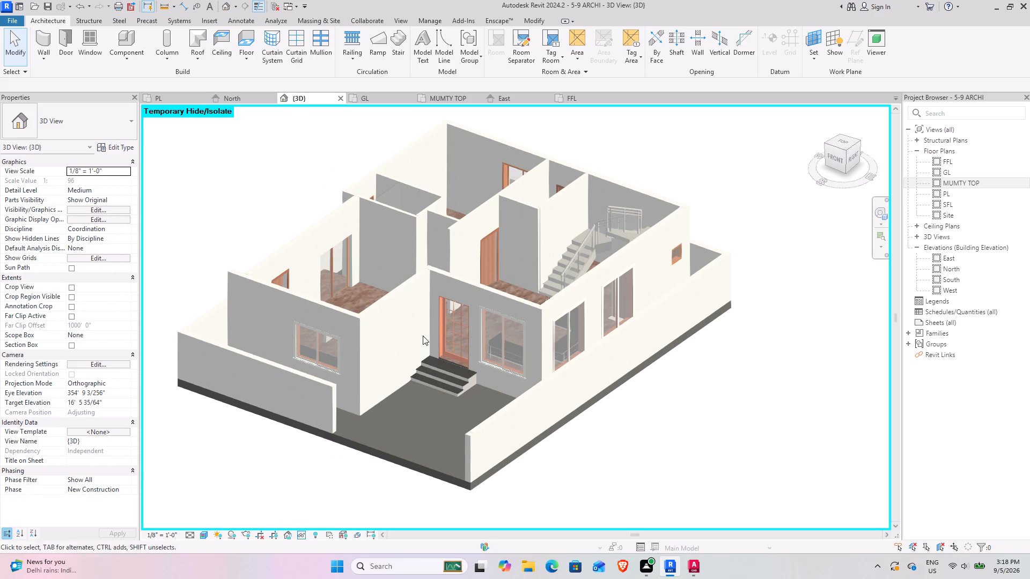
{"action": "middle_click_drag", "start_coordinate": [459, 356], "coordinate": [408, 437], "text": "shift"}
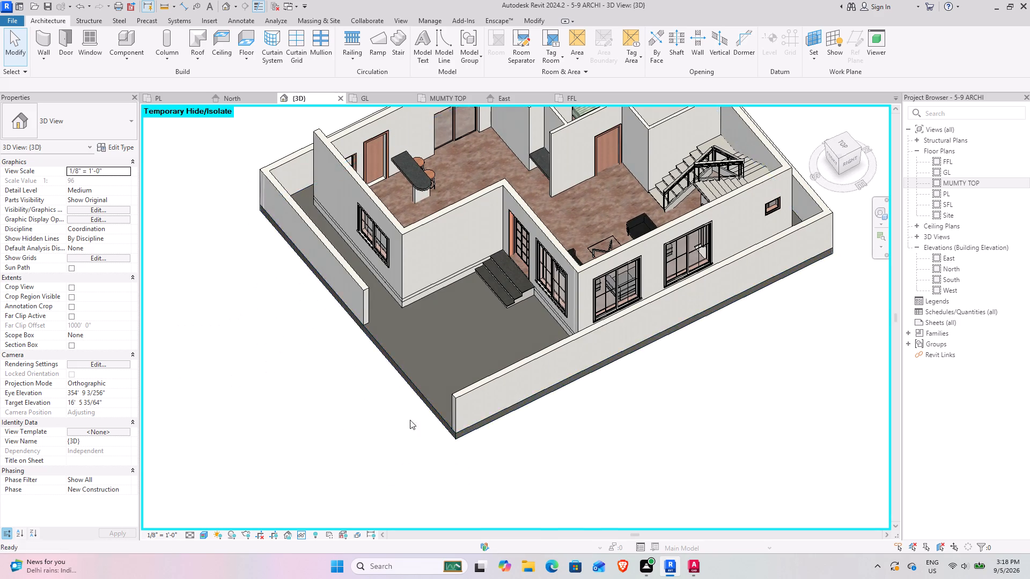
{"action": "middle_click_drag", "start_coordinate": [490, 350], "coordinate": [574, 265], "text": "shift"}
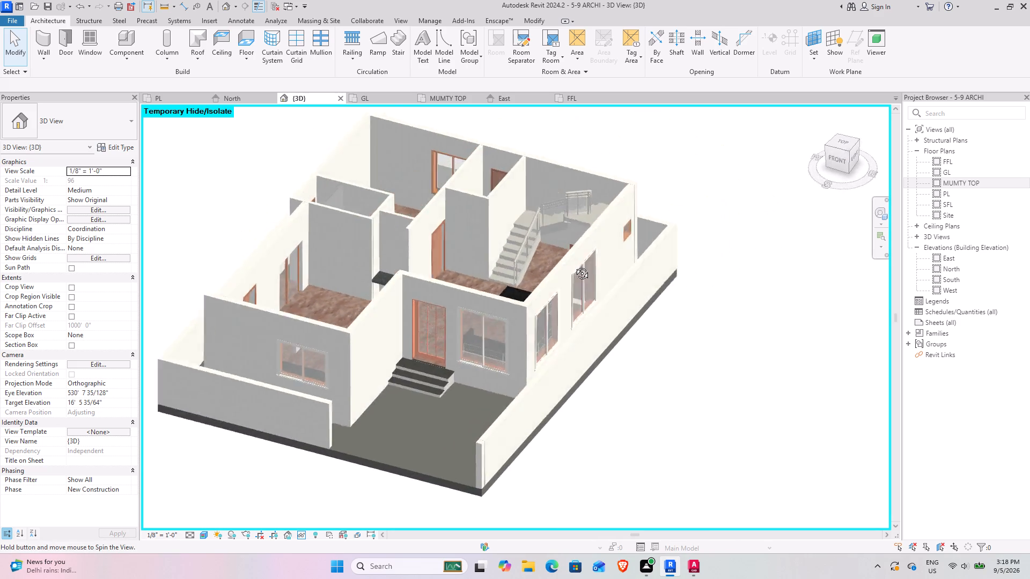
{"action": "middle_click_drag", "start_coordinate": [574, 265], "coordinate": [576, 234], "text": "shift"}
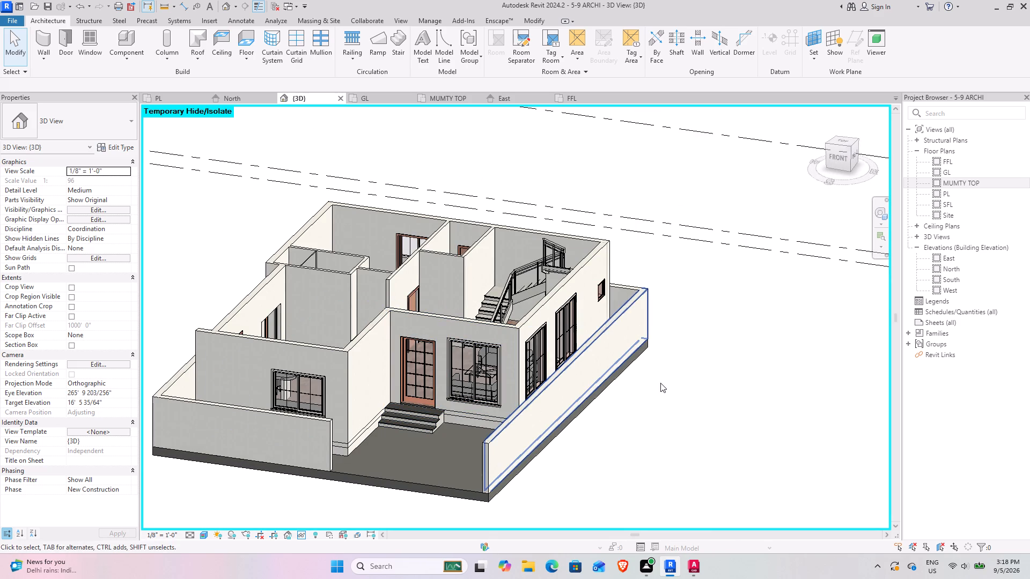
{"action": "left_click", "coordinate": [203, 535]}
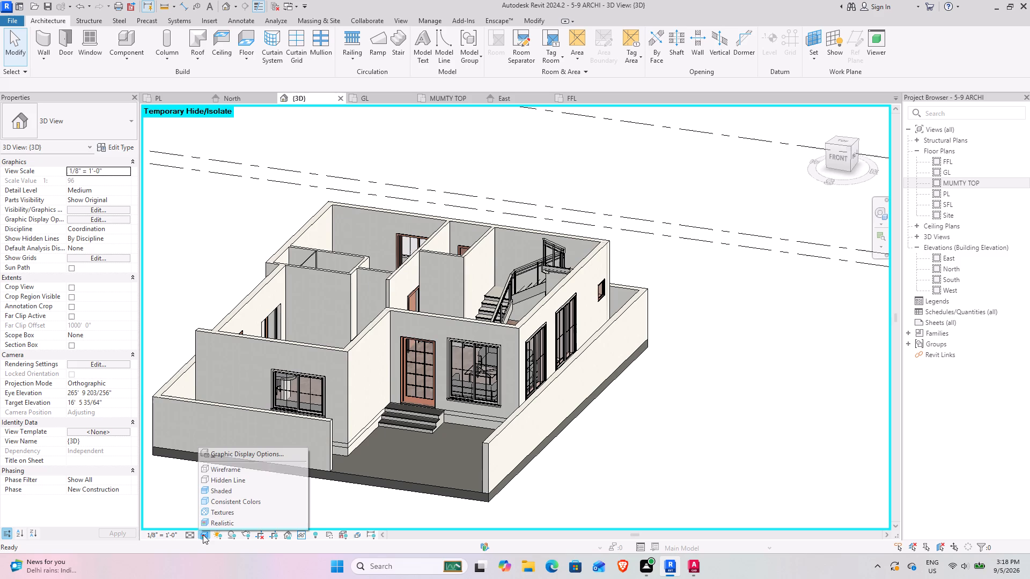
{"action": "left_click", "coordinate": [214, 521]}
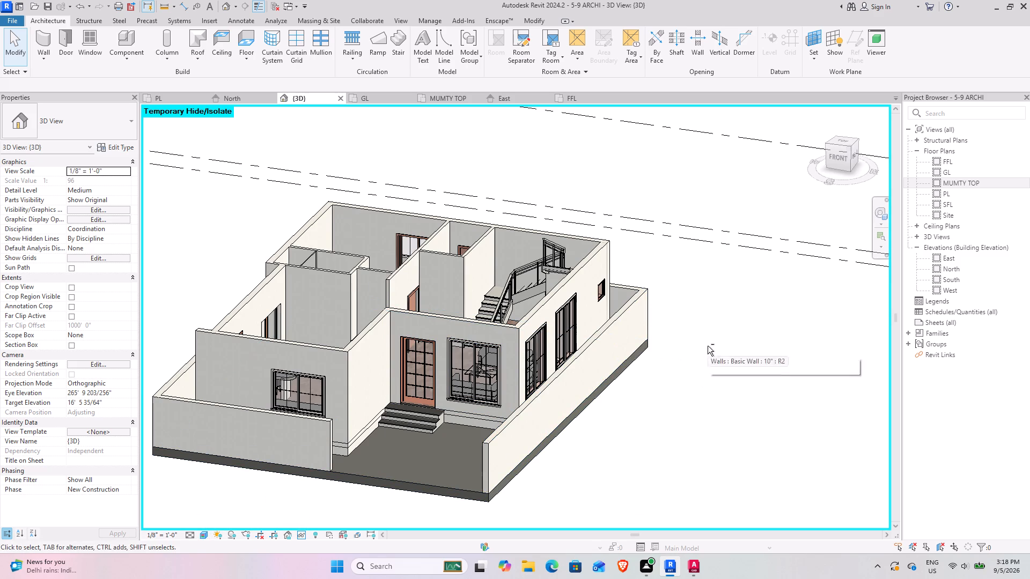
Examine the ground floor's exterior in 3D, including the front entrance, side windows, staircase and compound walls.
{"action": "middle_click_drag", "start_coordinate": [708, 346], "coordinate": [663, 354], "text": "shift"}
{"action": "scroll", "coordinate": [592, 322], "scroll_direction": "down", "scroll_amount": 2}
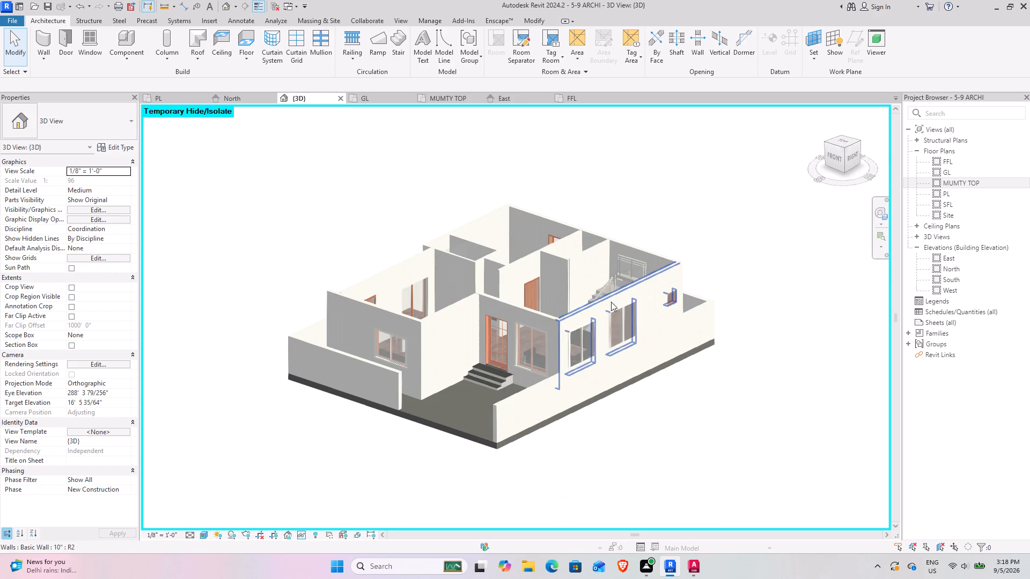
{"action": "scroll", "coordinate": [617, 275], "scroll_direction": "up", "scroll_amount": 5}
{"action": "middle_click_drag", "start_coordinate": [558, 372], "coordinate": [580, 382], "text": "shift"}
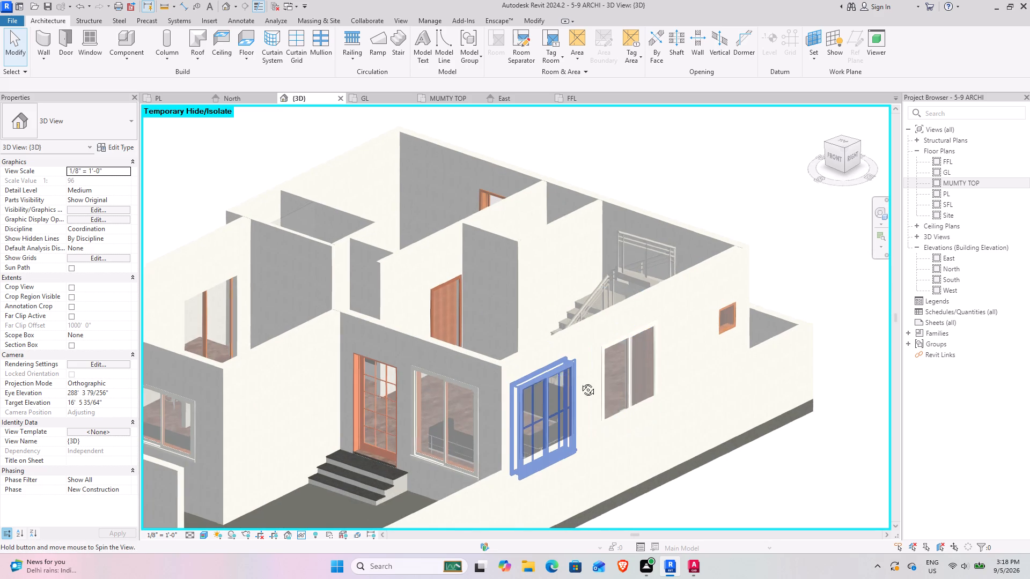
{"action": "middle_click_drag", "start_coordinate": [580, 382], "coordinate": [637, 366], "text": "shift"}
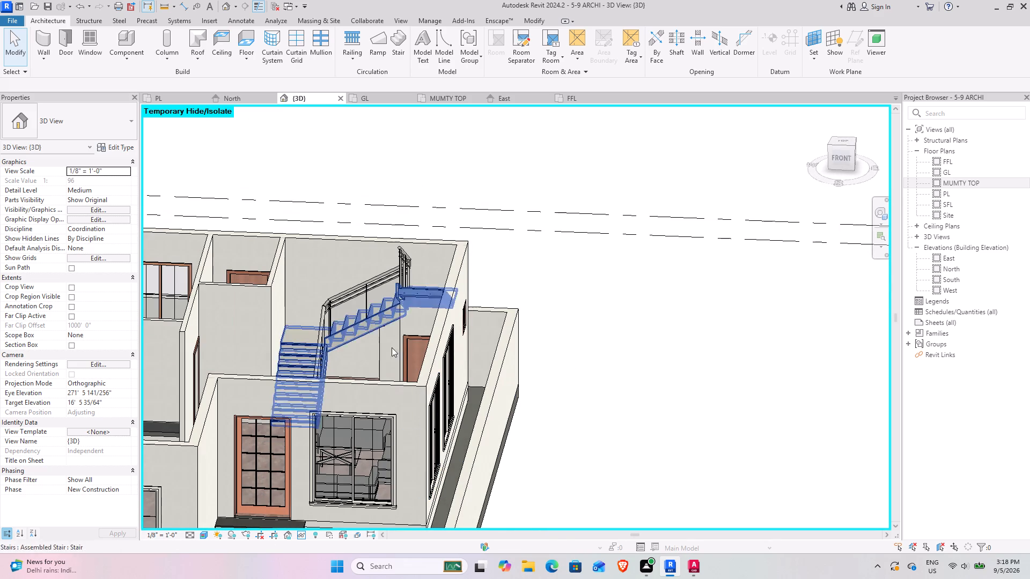
{"action": "scroll", "coordinate": [497, 333], "scroll_direction": "down", "scroll_amount": 5}
{"action": "middle_click_drag", "start_coordinate": [585, 331], "coordinate": [565, 331], "text": "shift"}
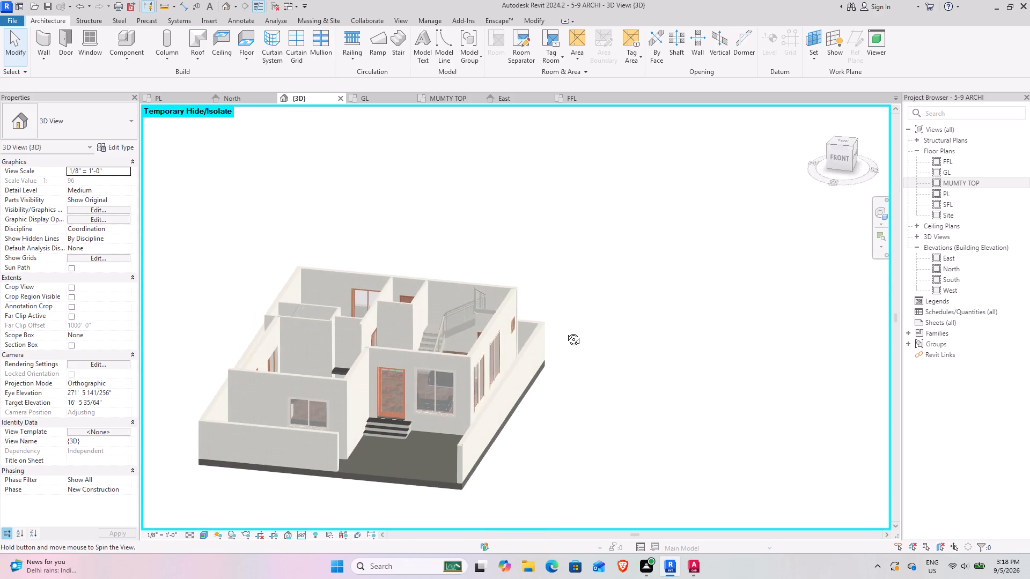
{"action": "middle_click_drag", "start_coordinate": [565, 331], "coordinate": [528, 309], "text": "shift"}
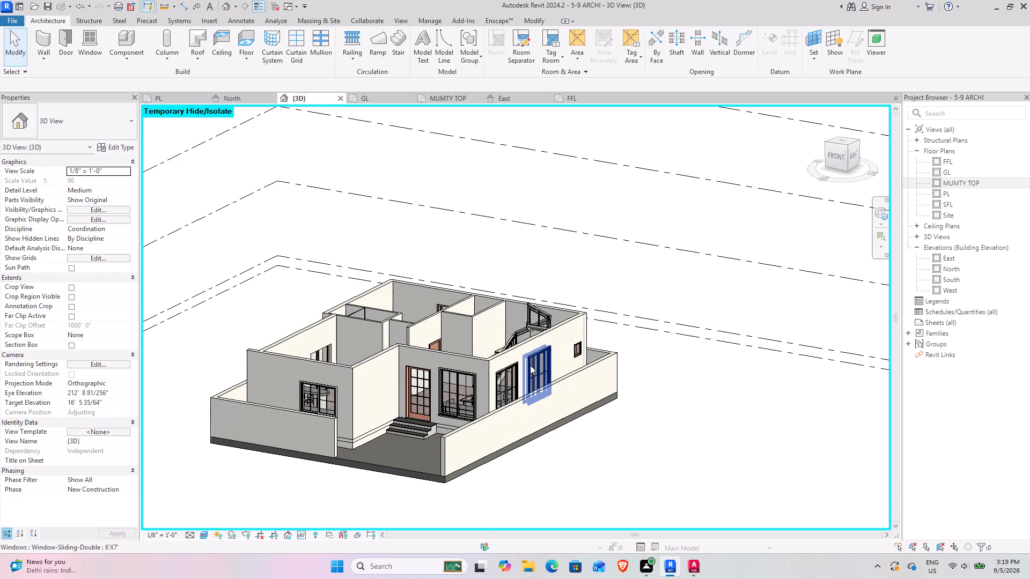
{"action": "middle_click_drag", "start_coordinate": [582, 345], "coordinate": [588, 291], "text": "shift"}
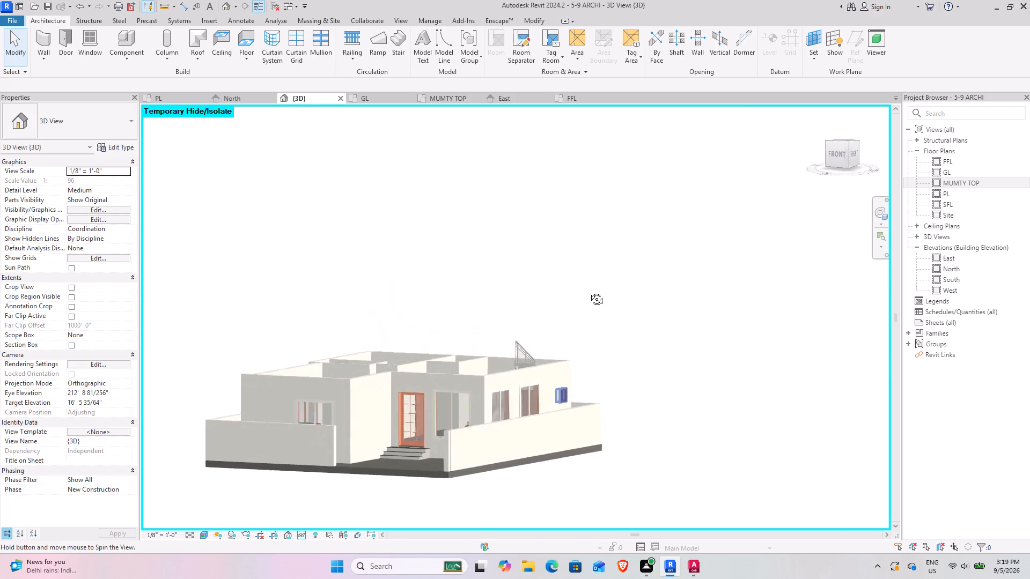
{"action": "middle_click_drag", "start_coordinate": [588, 291], "coordinate": [587, 321], "text": "shift"}
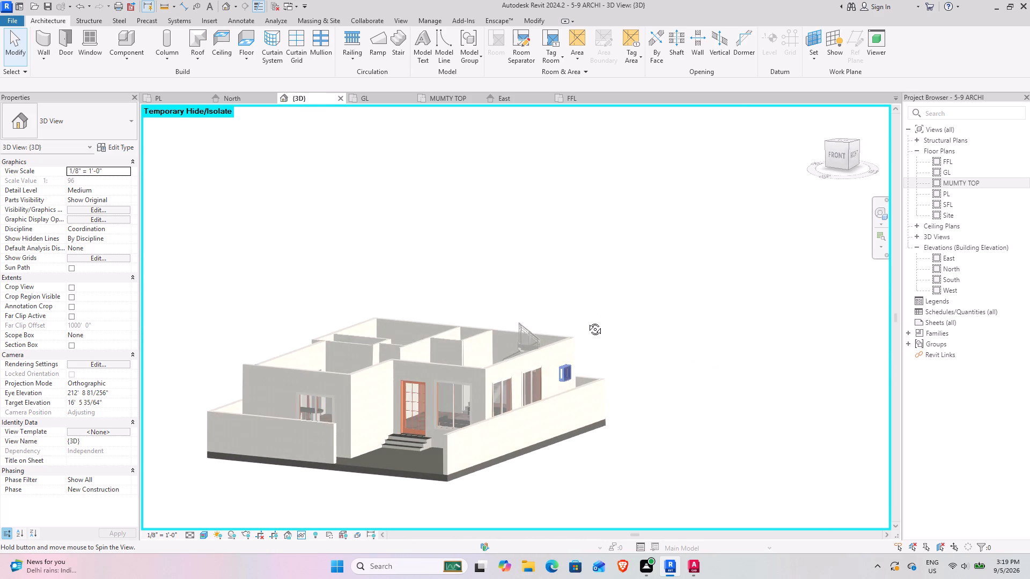
{"action": "middle_click_drag", "start_coordinate": [587, 321], "coordinate": [560, 425], "text": "shift"}
{"action": "middle_click_drag", "start_coordinate": [531, 456], "coordinate": [568, 452], "text": "shift"}
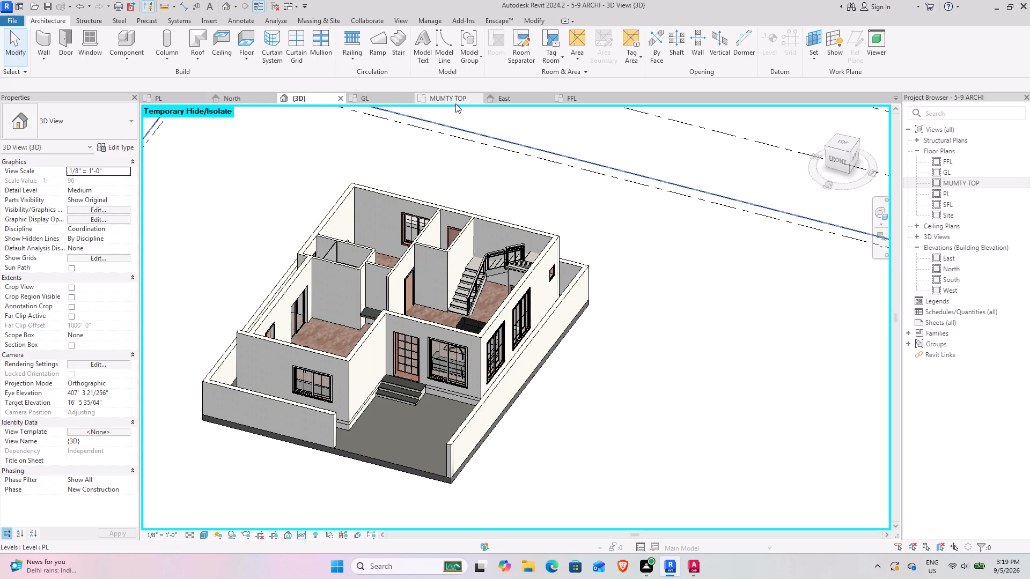
Examine the imported ground, first and terrace floor drawings in the GL floor plan.
{"action": "left_click", "coordinate": [389, 98]}
{"action": "scroll", "coordinate": [492, 272], "scroll_direction": "down", "scroll_amount": 4}
{"action": "scroll", "coordinate": [570, 278], "scroll_direction": "down", "scroll_amount": 3}
{"action": "middle_click_drag", "start_coordinate": [709, 258], "coordinate": [502, 329]}
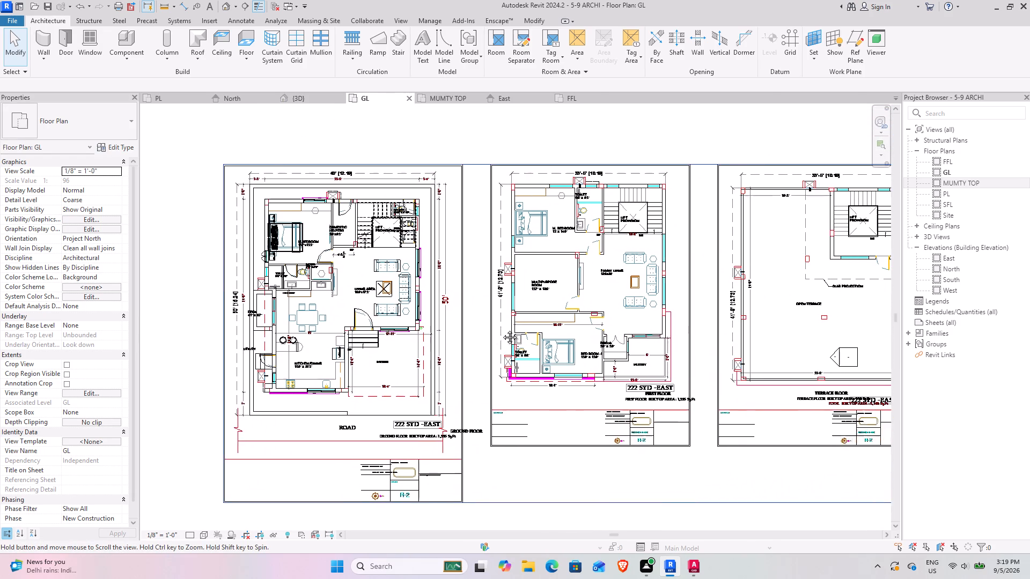
{"action": "middle_click_drag", "start_coordinate": [502, 329], "coordinate": [480, 326]}
{"action": "scroll", "coordinate": [805, 339], "scroll_direction": "down", "scroll_amount": 2}
{"action": "middle_click_drag", "start_coordinate": [805, 339], "coordinate": [731, 328]}
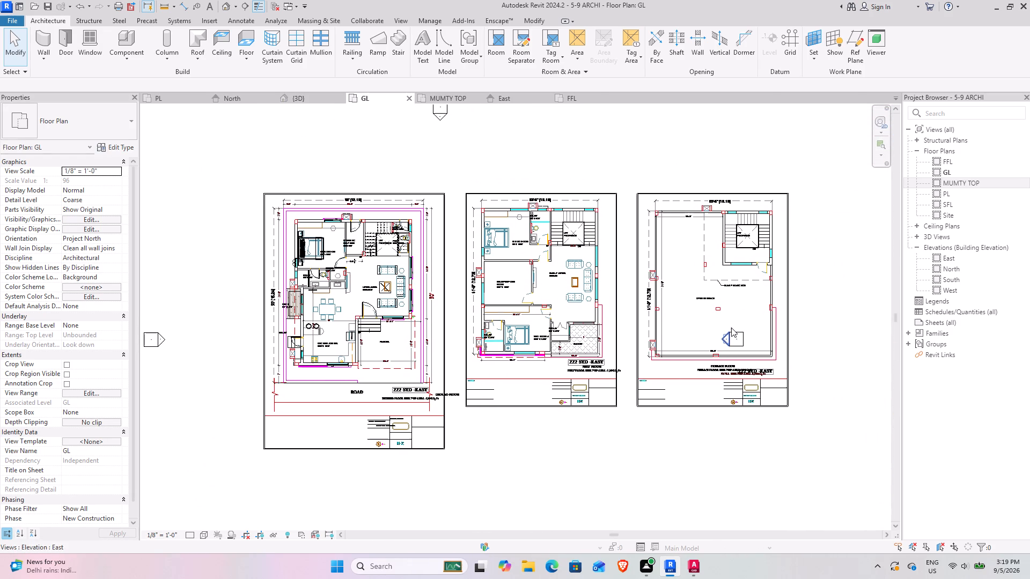
{"action": "scroll", "coordinate": [347, 378], "scroll_direction": "up", "scroll_amount": 5}
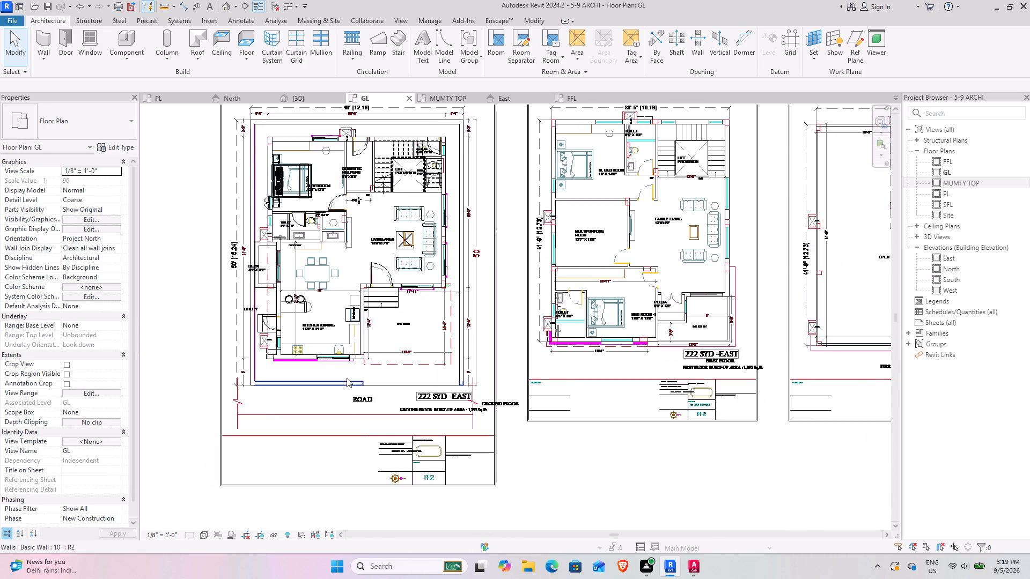
{"action": "middle_click_drag", "start_coordinate": [335, 271], "coordinate": [342, 360]}
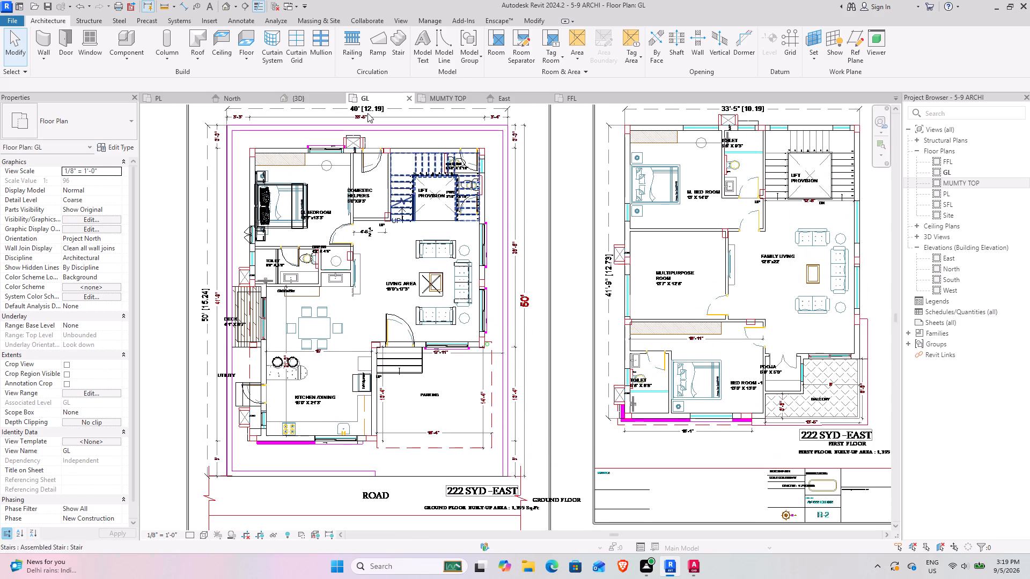
Return to the 3D view and examine the ground floor's staircase and furnished living area from above.
{"action": "left_click", "coordinate": [305, 95]}
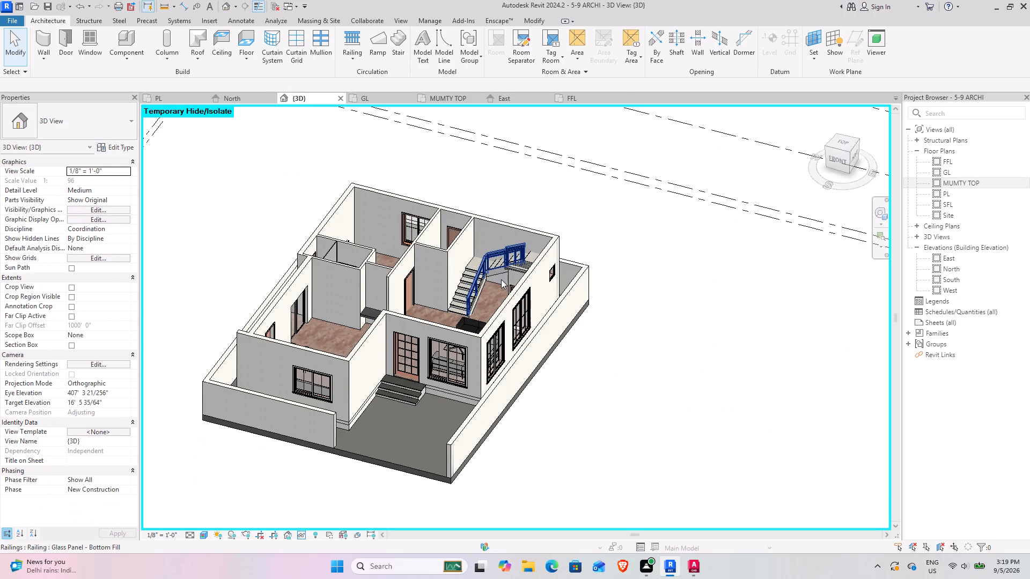
{"action": "middle_click_drag", "start_coordinate": [501, 279], "coordinate": [371, 419], "text": "shift"}
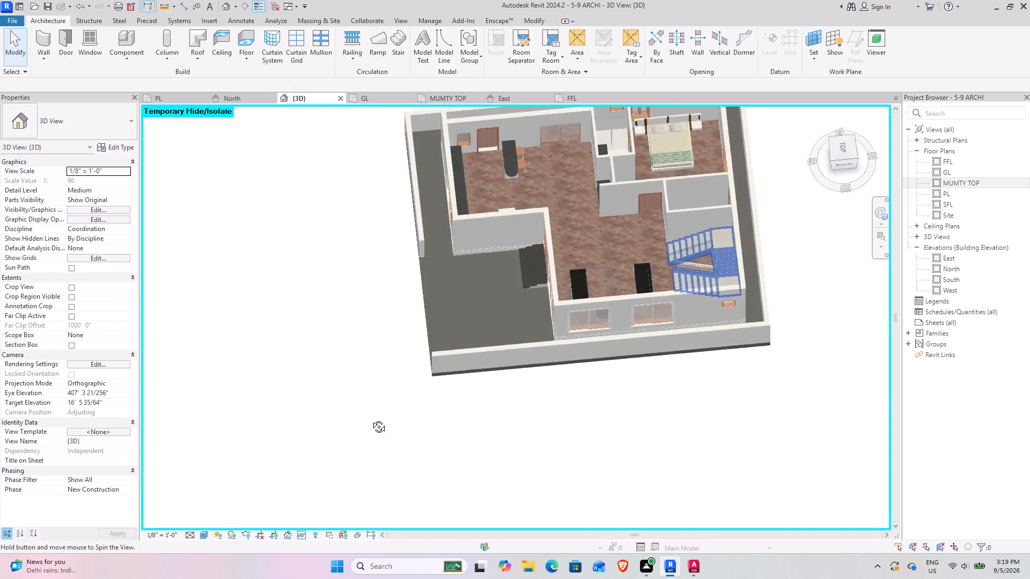
{"action": "middle_click_drag", "start_coordinate": [371, 419], "coordinate": [600, 351], "text": "shift"}
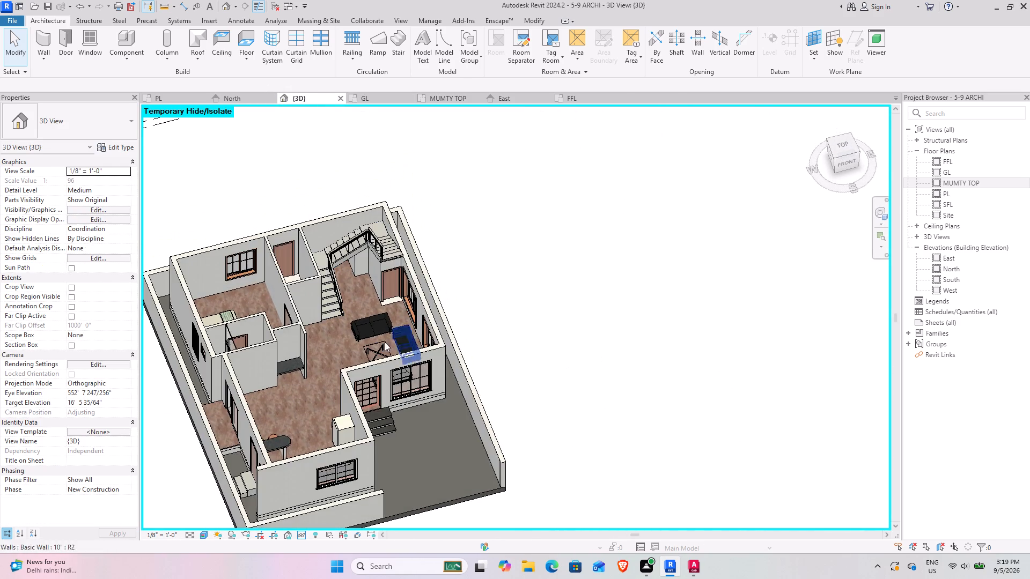
{"action": "scroll", "coordinate": [346, 333], "scroll_direction": "up", "scroll_amount": 5}
{"action": "scroll", "coordinate": [314, 377], "scroll_direction": "up", "scroll_amount": 1, "text": "shift"}
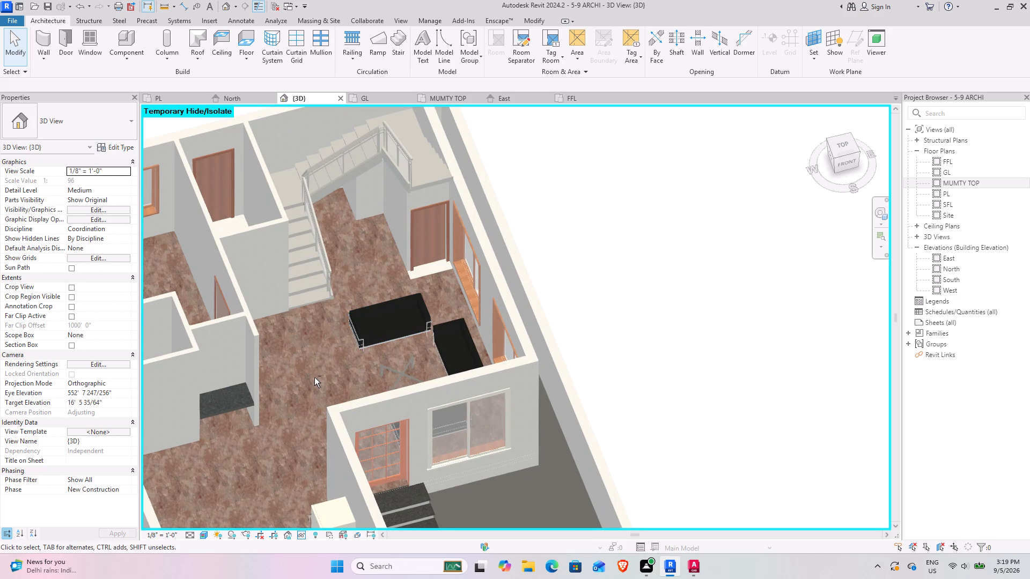
{"action": "middle_click_drag", "start_coordinate": [314, 377], "coordinate": [370, 384], "text": "shift"}
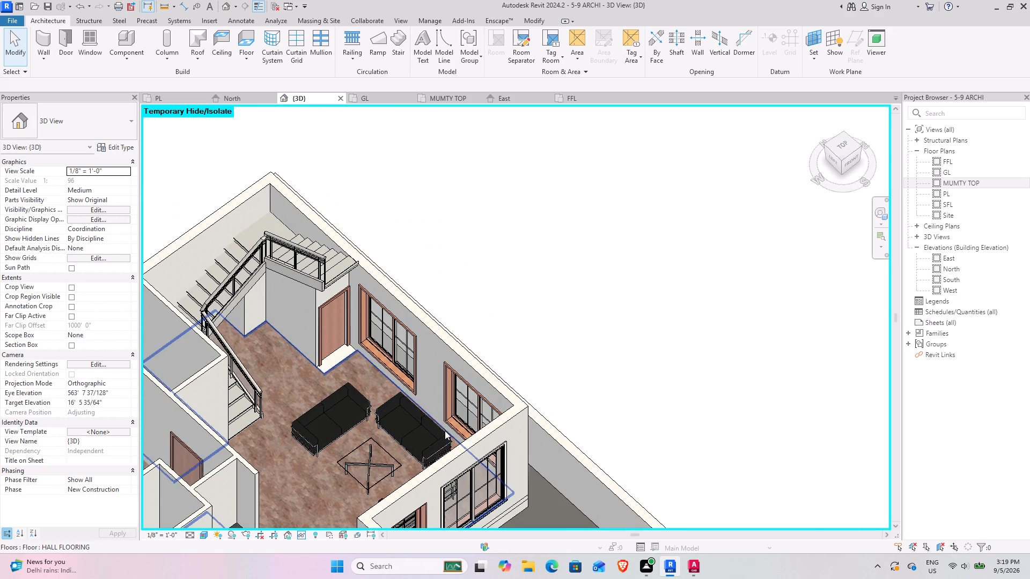
{"action": "scroll", "coordinate": [352, 425], "scroll_direction": "down", "scroll_amount": 5}
{"action": "middle_click_drag", "start_coordinate": [494, 351], "coordinate": [464, 368], "text": "shift"}
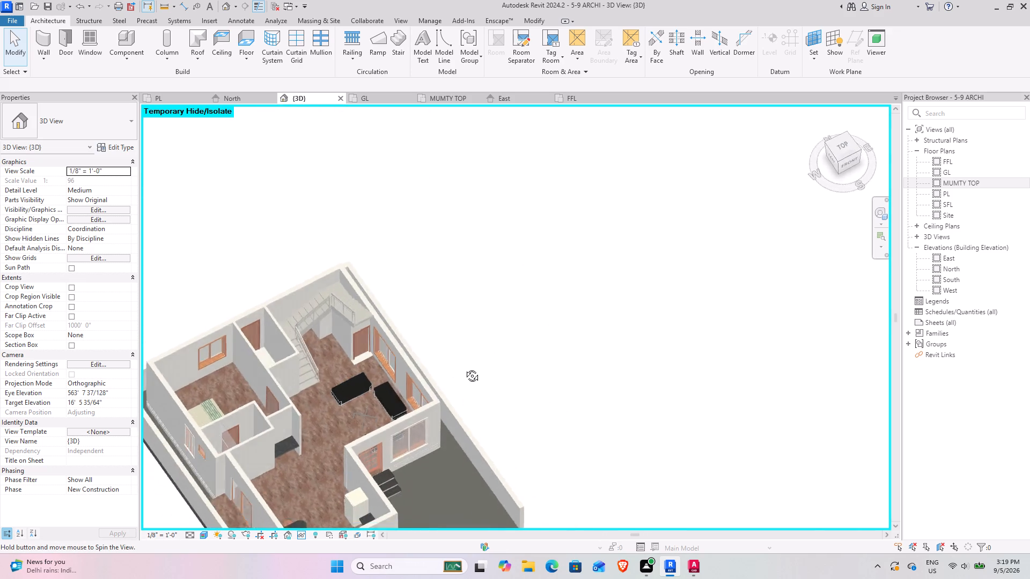
Inspect the kitchen and dining area, entrance steps and front windows of the 3D model from several sides.
{"action": "middle_click_drag", "start_coordinate": [464, 368], "coordinate": [266, 376], "text": "shift"}
{"action": "scroll", "coordinate": [392, 247], "scroll_direction": "up", "scroll_amount": 5}
{"action": "middle_click_drag", "start_coordinate": [468, 251], "coordinate": [465, 251], "text": "shift"}
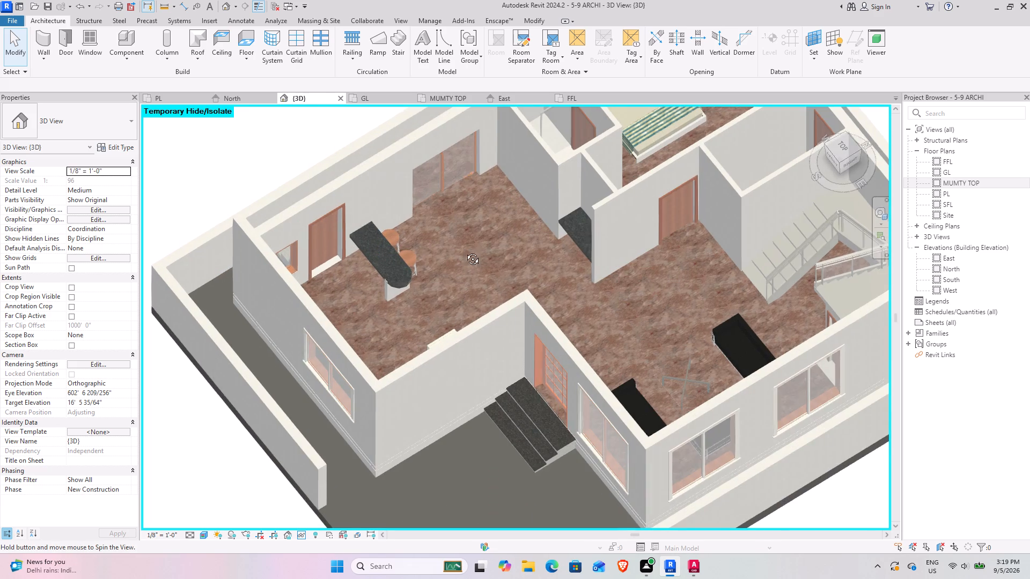
{"action": "middle_click_drag", "start_coordinate": [465, 251], "coordinate": [433, 248], "text": "shift"}
{"action": "middle_click_drag", "start_coordinate": [590, 235], "coordinate": [523, 238], "text": "shift"}
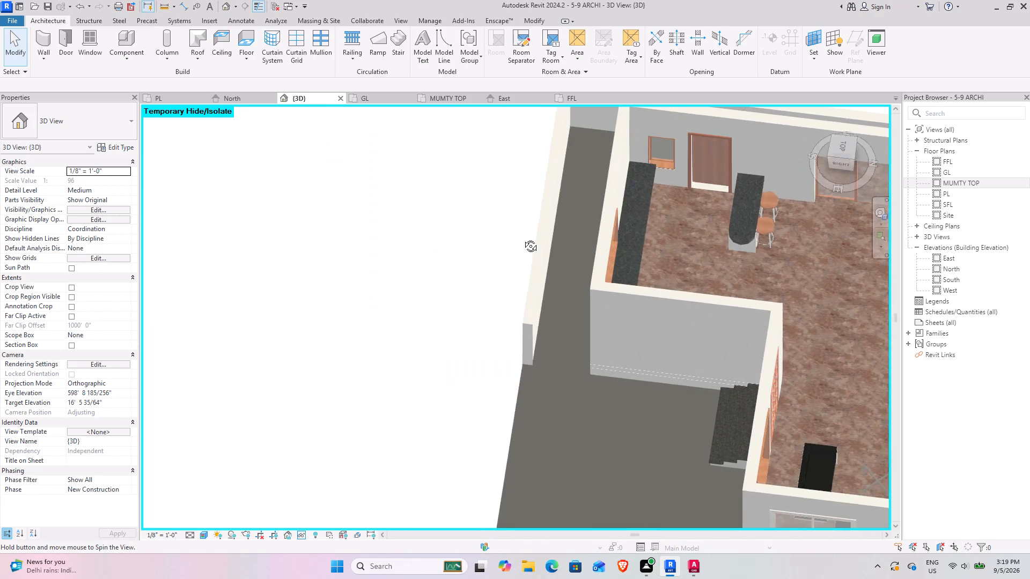
{"action": "middle_click_drag", "start_coordinate": [523, 238], "coordinate": [488, 201], "text": "shift"}
{"action": "middle_click_drag", "start_coordinate": [754, 339], "coordinate": [553, 206]}
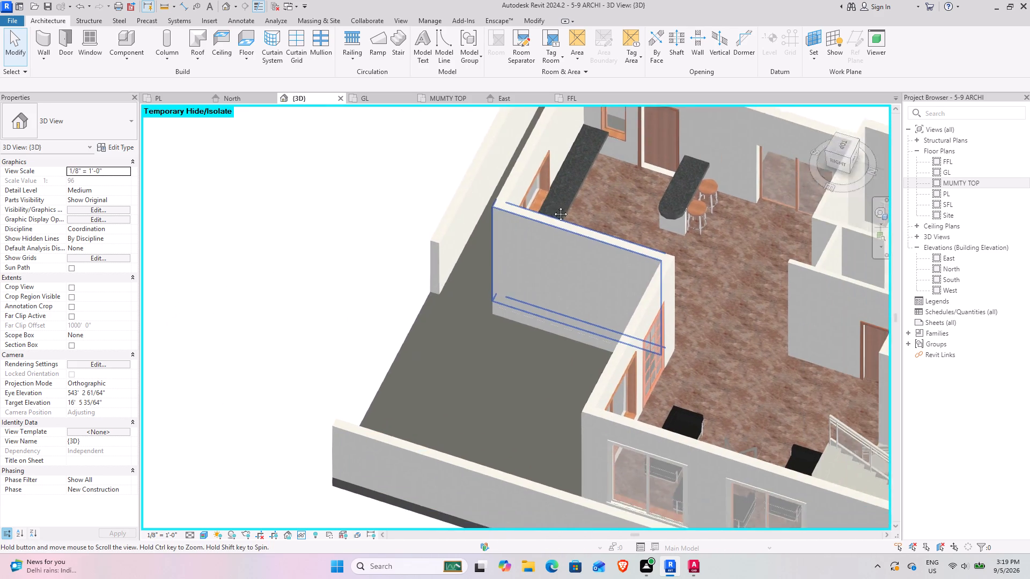
{"action": "middle_click_drag", "start_coordinate": [553, 206], "coordinate": [550, 203]}
{"action": "middle_click_drag", "start_coordinate": [734, 204], "coordinate": [646, 174], "text": "shift"}
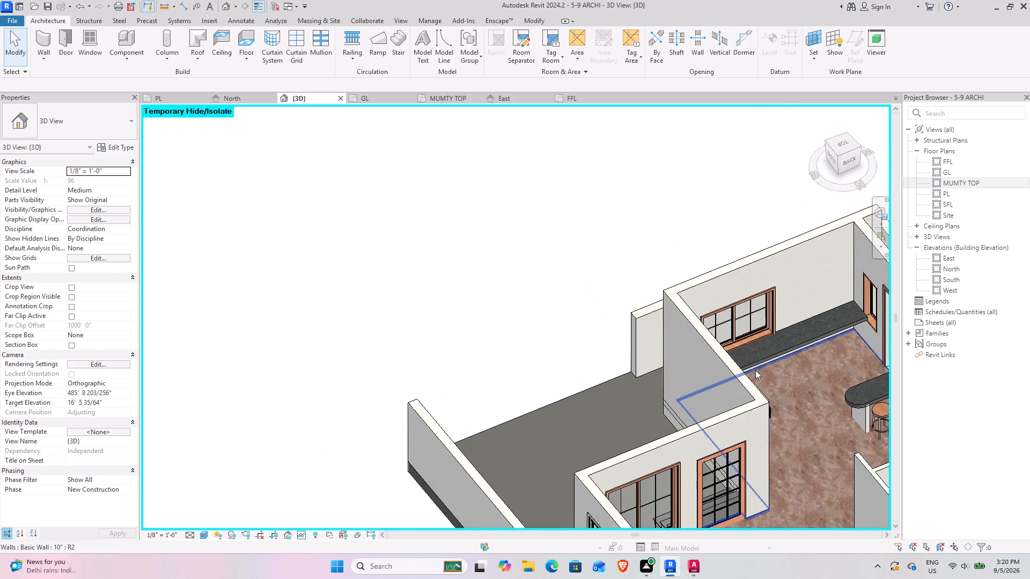
{"action": "middle_click_drag", "start_coordinate": [755, 370], "coordinate": [443, 169]}
{"action": "middle_click_drag", "start_coordinate": [521, 193], "coordinate": [447, 180], "text": "shift"}
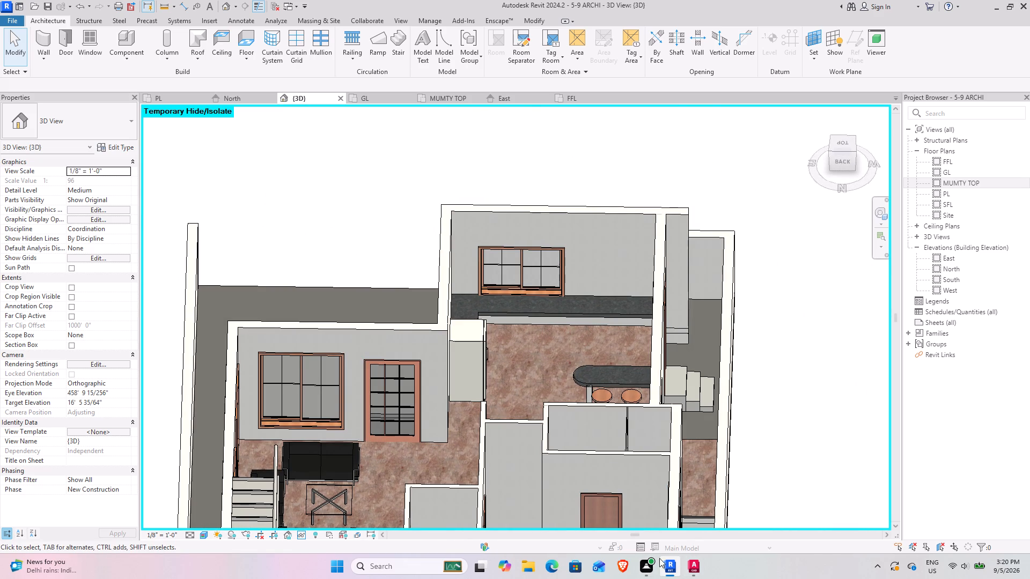
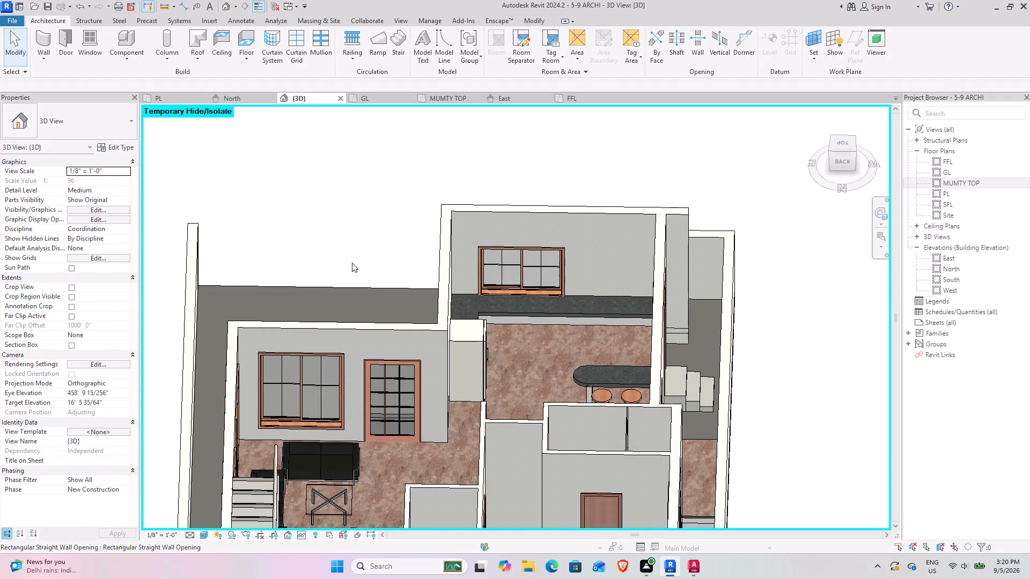
Examine the whole ground floor model in 3D from the rear and the side, including rooms, windows and compound walls.
{"action": "scroll", "coordinate": [352, 263], "scroll_direction": "down", "scroll_amount": 4}
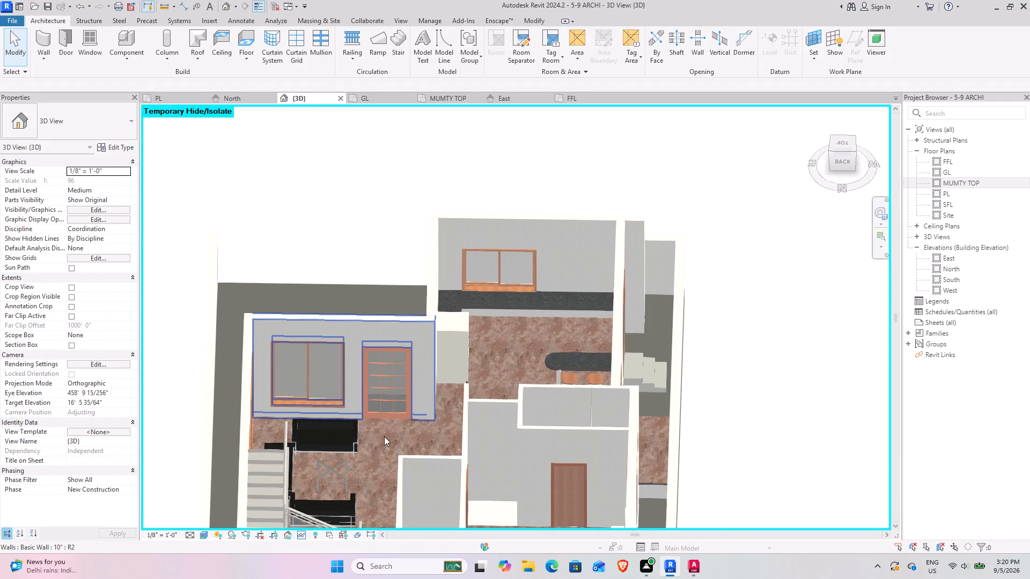
{"action": "scroll", "coordinate": [447, 314], "scroll_direction": "down", "scroll_amount": 5}
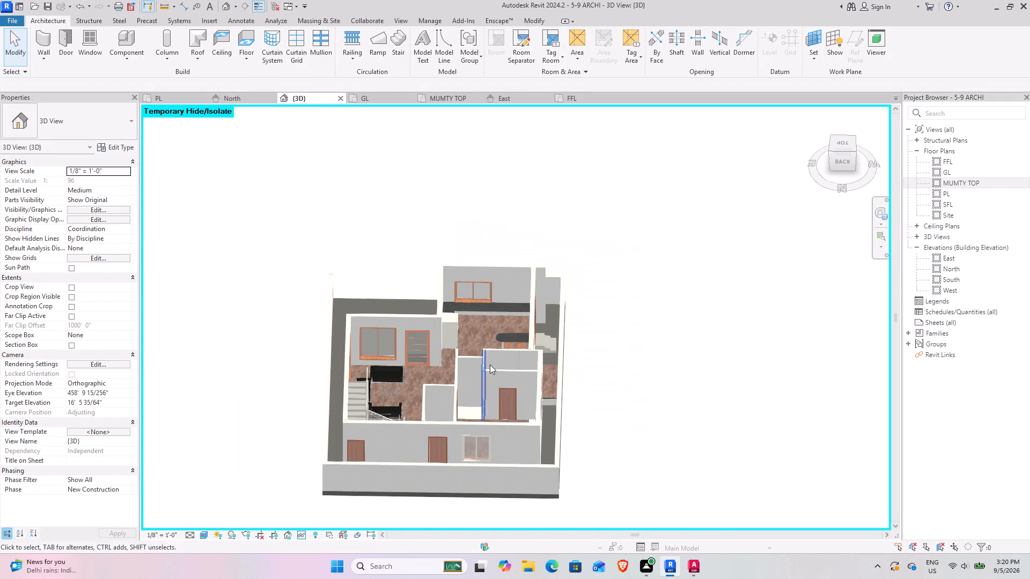
{"action": "middle_click_drag", "start_coordinate": [272, 375], "coordinate": [530, 288], "text": "shift"}
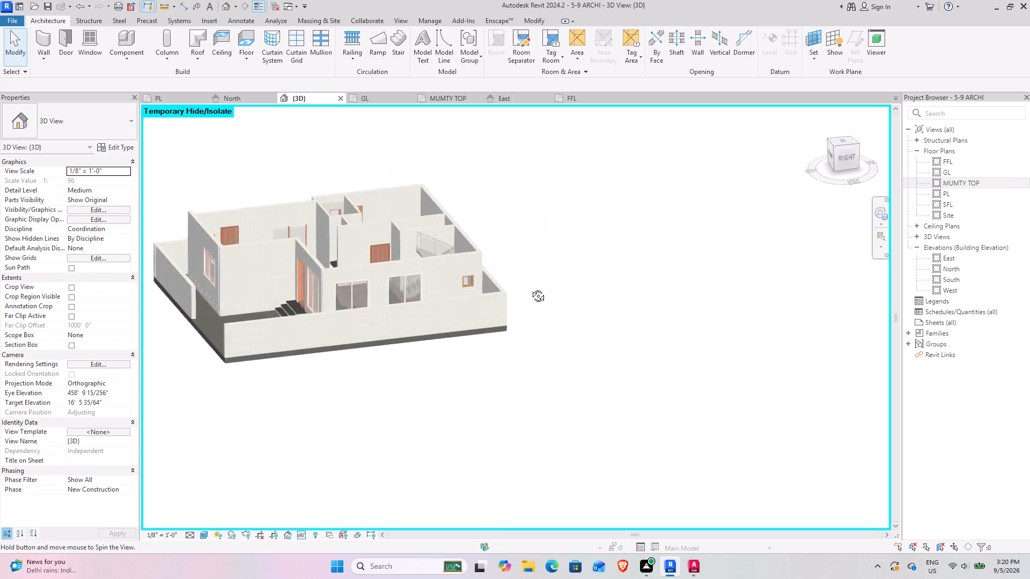
{"action": "middle_click_drag", "start_coordinate": [530, 288], "coordinate": [533, 325], "text": "shift"}
{"action": "middle_click_drag", "start_coordinate": [312, 385], "coordinate": [537, 461]}
{"action": "middle_click_drag", "start_coordinate": [280, 338], "coordinate": [426, 410], "text": "shift"}
Switch to the GL floor plan and examine the kitchen/dining, living area, entrance steps and parking in the imported ground floor drawing.
{"action": "left_click", "coordinate": [374, 97]}
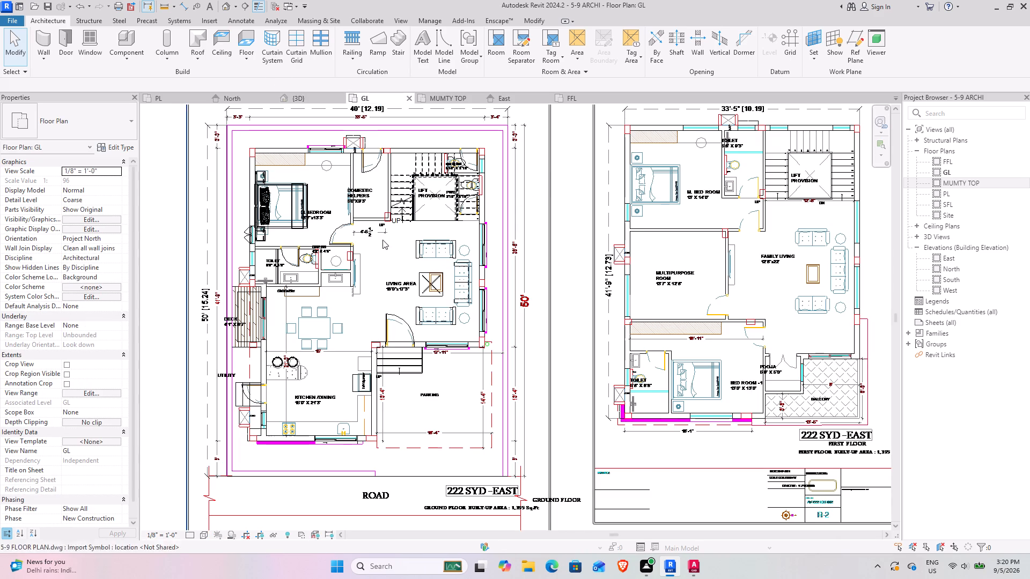
{"action": "scroll", "coordinate": [322, 256], "scroll_direction": "up", "scroll_amount": 5}
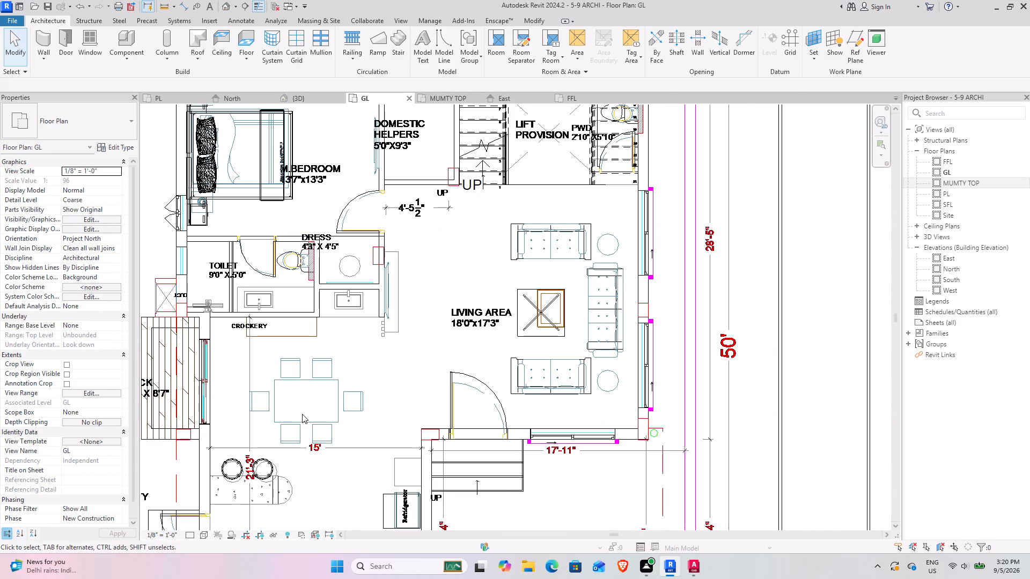
{"action": "scroll", "coordinate": [313, 436], "scroll_direction": "down", "scroll_amount": 2}
{"action": "middle_click_drag", "start_coordinate": [334, 452], "coordinate": [360, 273]}
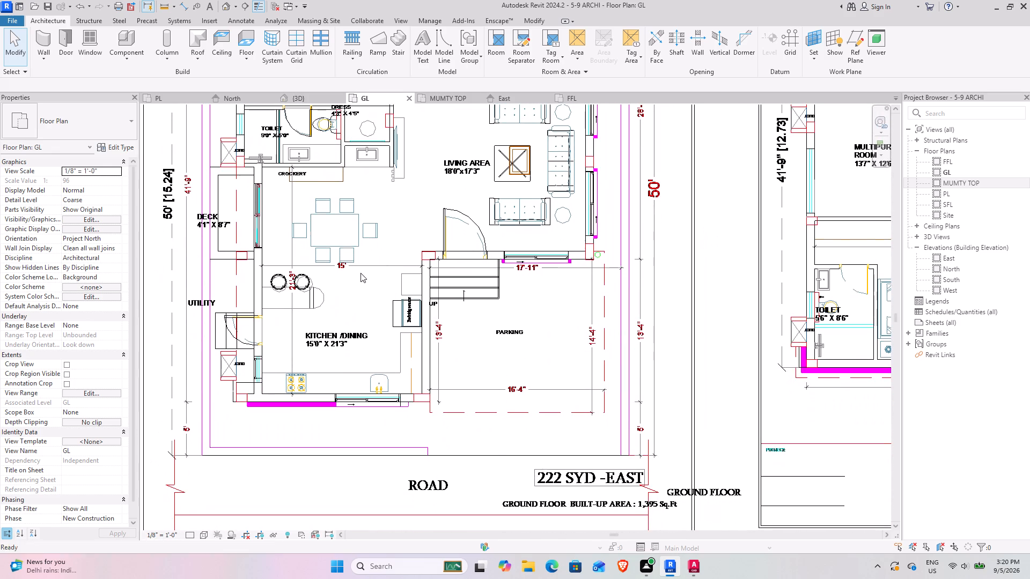
{"action": "scroll", "coordinate": [297, 303], "scroll_direction": "up", "scroll_amount": 4}
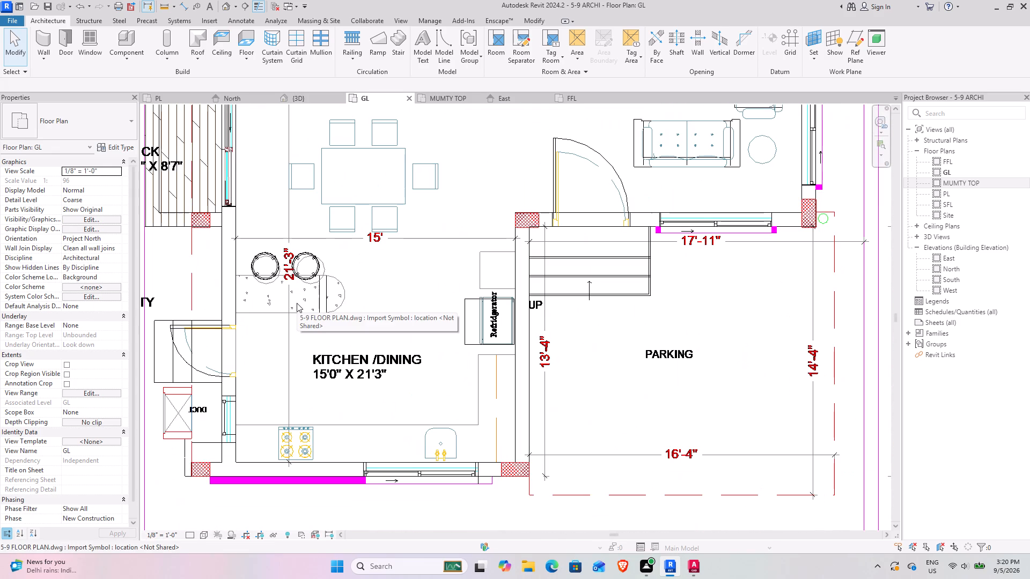
{"action": "scroll", "coordinate": [297, 303], "scroll_direction": "down", "scroll_amount": 4}
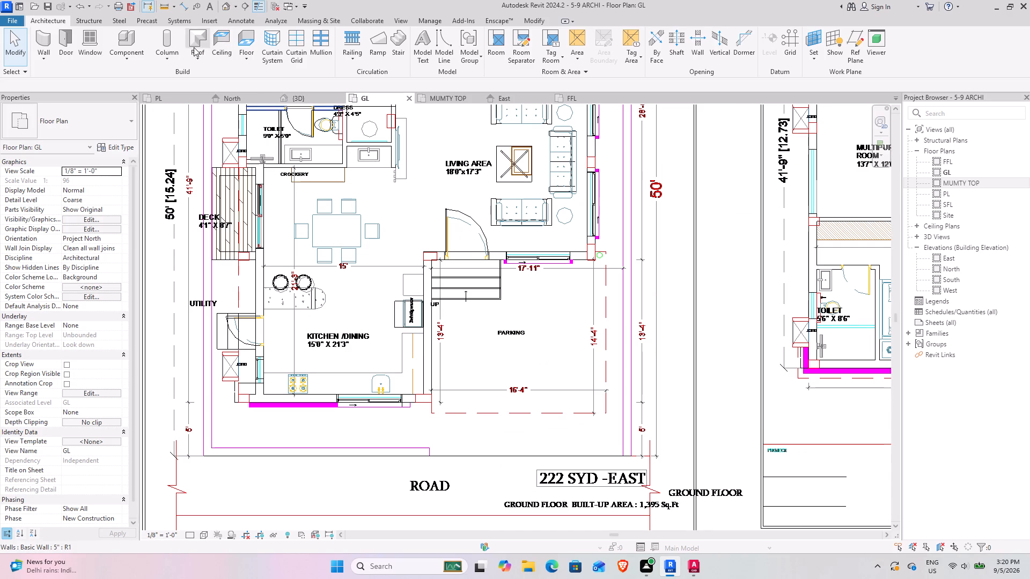
{"action": "scroll", "coordinate": [293, 231], "scroll_direction": "up", "scroll_amount": 4}
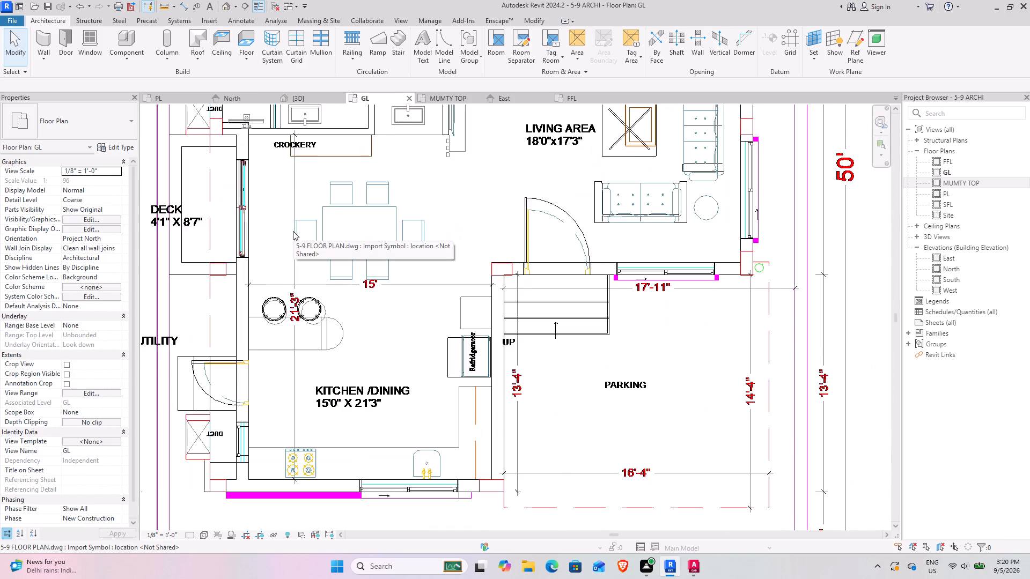
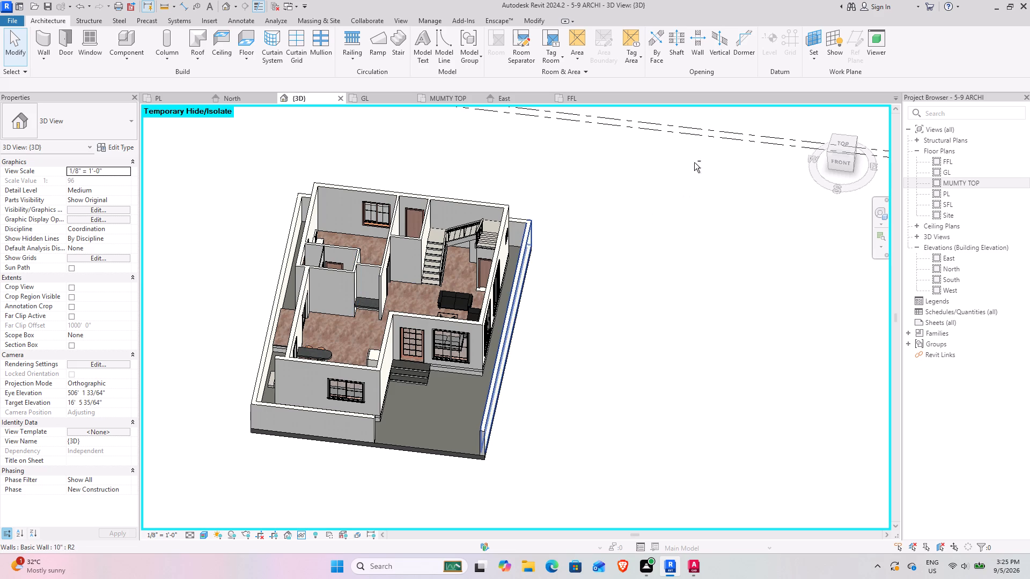
Examine the ground floor model in 3D from above, the front and the side, including the rooms, entrance steps and level lines.
{"action": "middle_click_drag", "start_coordinate": [697, 162], "coordinate": [656, 260], "text": "shift"}
{"action": "scroll", "coordinate": [413, 140], "scroll_direction": "up", "scroll_amount": 4}
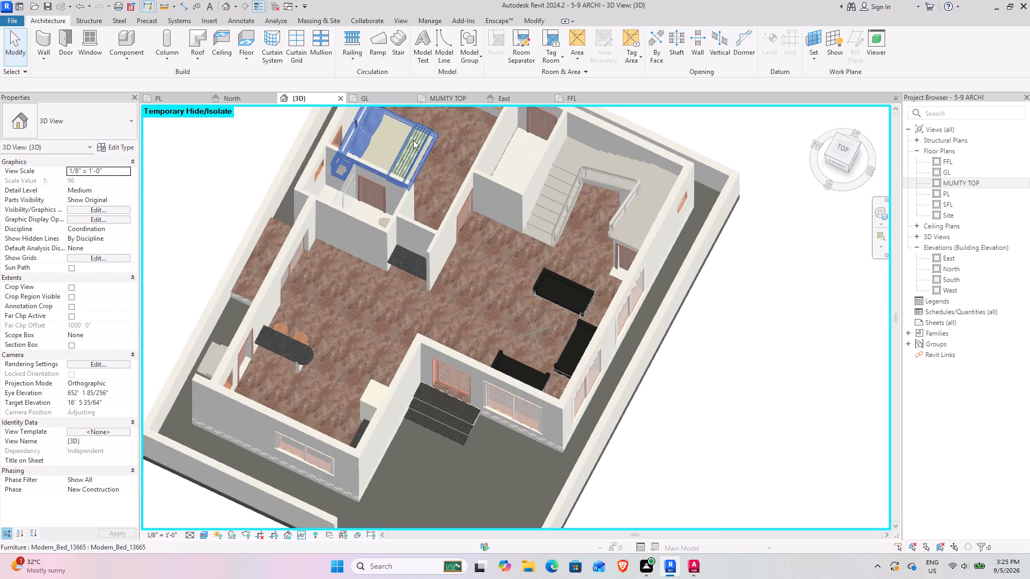
{"action": "middle_click_drag", "start_coordinate": [619, 288], "coordinate": [687, 220], "text": "shift"}
{"action": "middle_click_drag", "start_coordinate": [580, 288], "coordinate": [797, 139]}
{"action": "middle_click_drag", "start_coordinate": [552, 287], "coordinate": [510, 323], "text": "shift"}
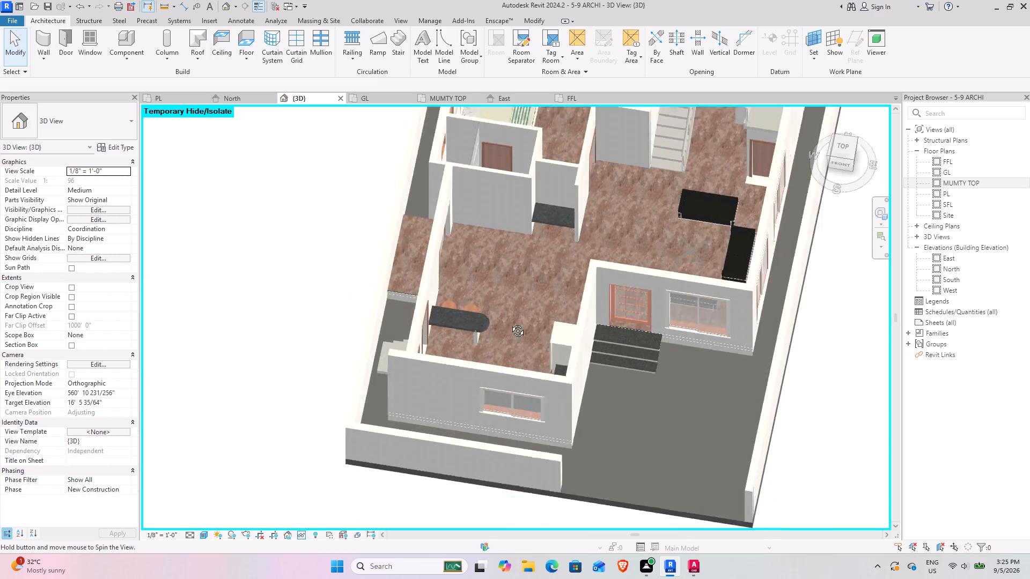
{"action": "middle_click_drag", "start_coordinate": [510, 323], "coordinate": [525, 151], "text": "shift"}
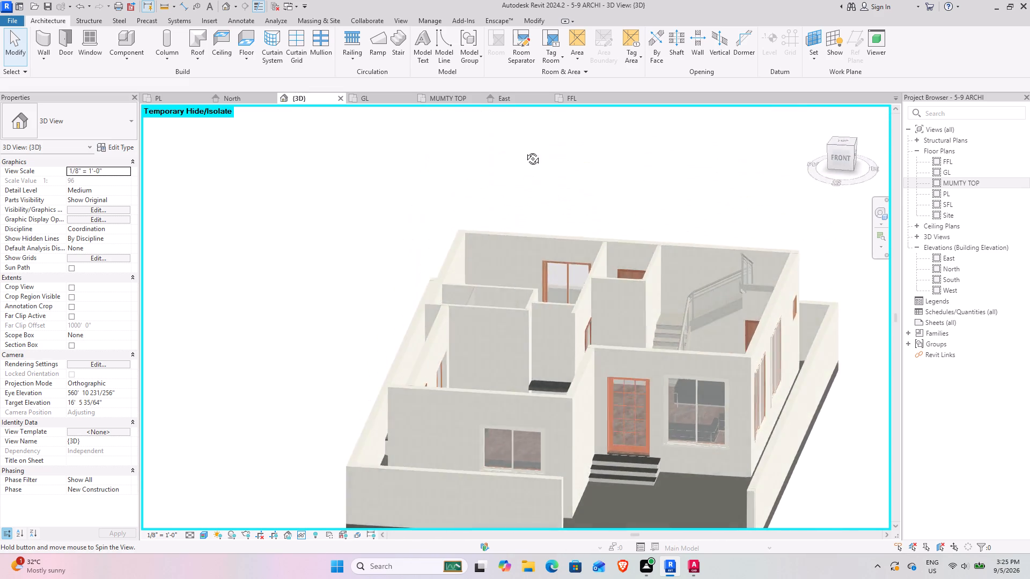
{"action": "middle_click_drag", "start_coordinate": [525, 151], "coordinate": [513, 243], "text": "shift"}
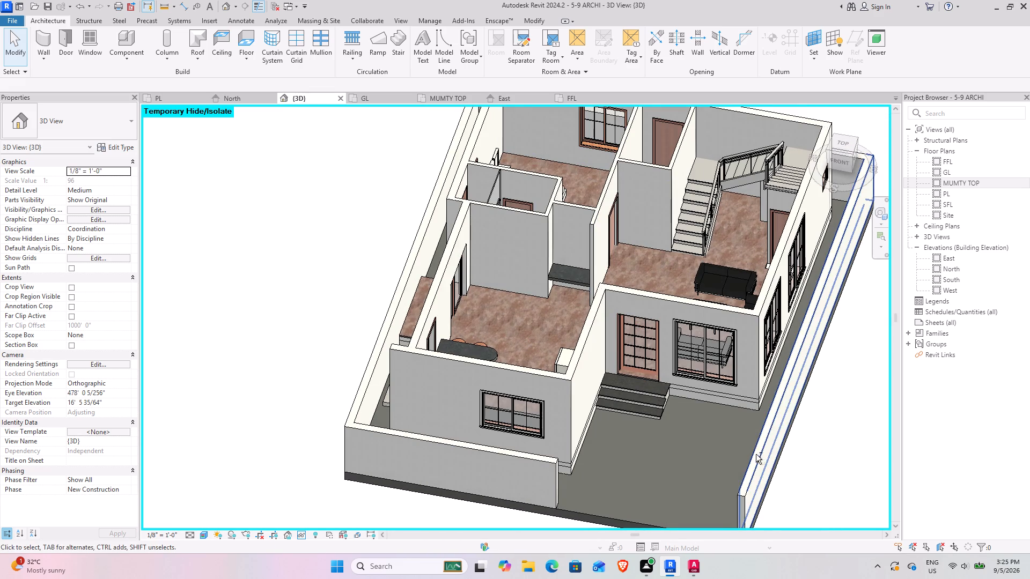
{"action": "middle_click_drag", "start_coordinate": [702, 425], "coordinate": [637, 372], "text": "shift"}
{"action": "scroll", "coordinate": [751, 410], "scroll_direction": "up", "scroll_amount": 2}
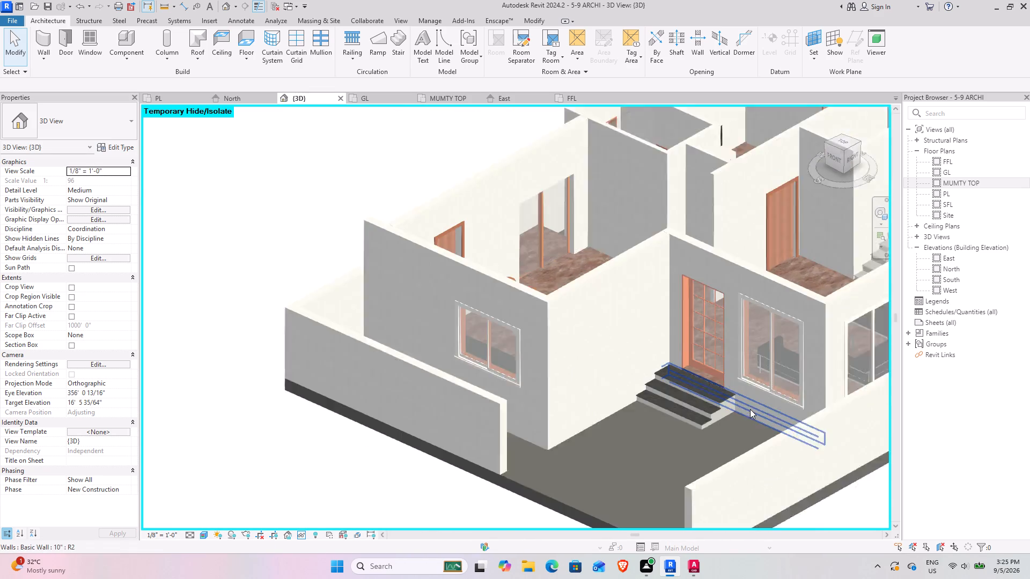
{"action": "scroll", "coordinate": [750, 409], "scroll_direction": "up", "scroll_amount": 3}
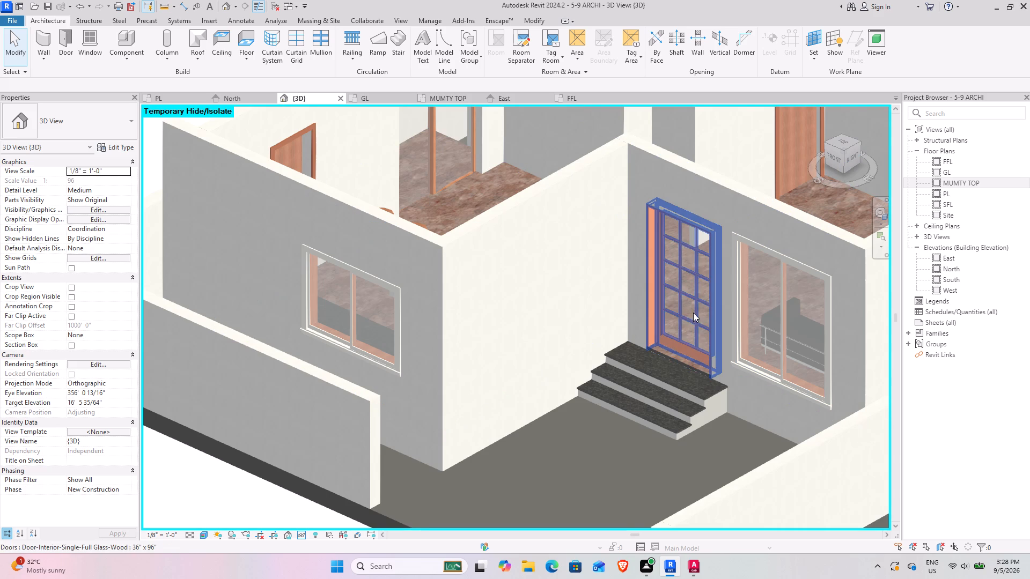
{"action": "scroll", "coordinate": [616, 325], "scroll_direction": "down", "scroll_amount": 8}
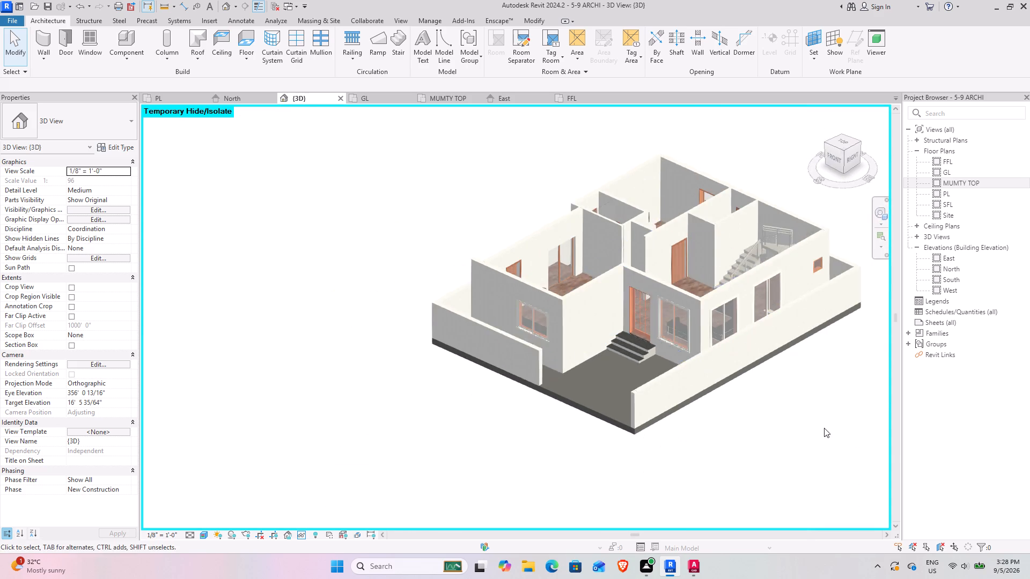
{"action": "scroll", "coordinate": [824, 426], "scroll_direction": "down", "scroll_amount": 5}
{"action": "middle_click_drag", "start_coordinate": [583, 380], "coordinate": [702, 367], "text": "shift"}
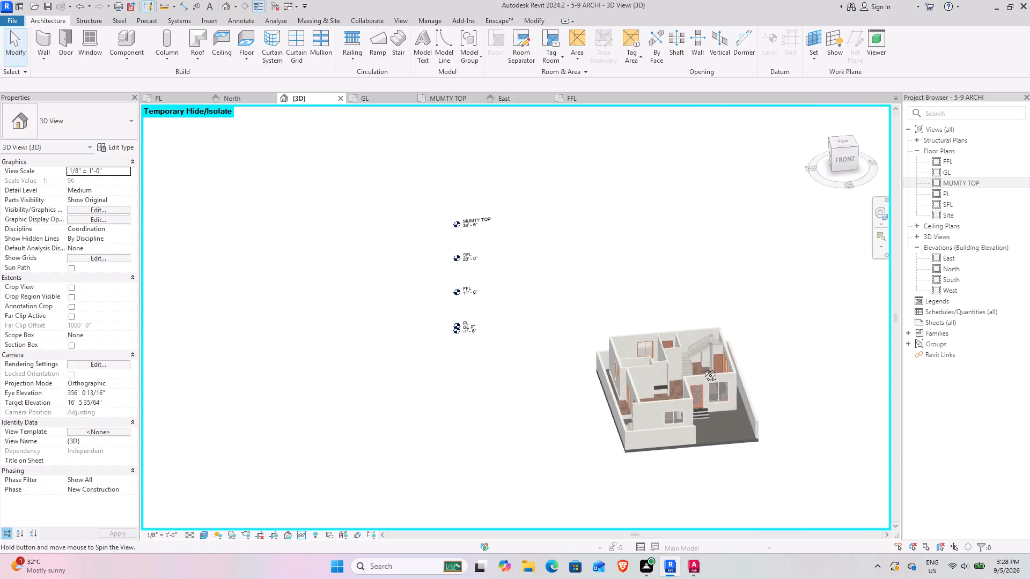
{"action": "middle_click_drag", "start_coordinate": [702, 367], "coordinate": [685, 383], "text": "shift"}
{"action": "middle_click_drag", "start_coordinate": [793, 329], "coordinate": [789, 329], "text": "shift"}
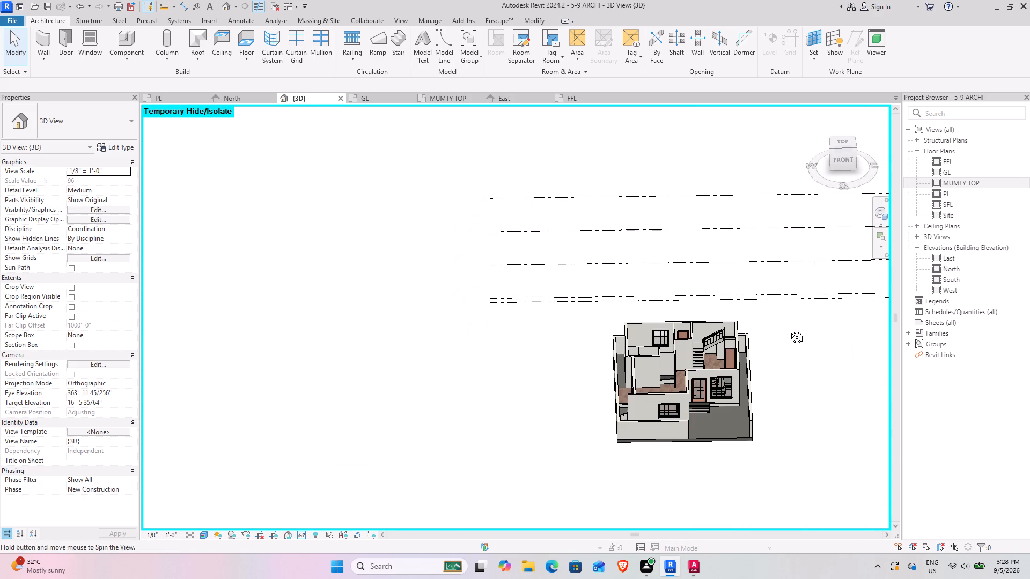
{"action": "middle_click_drag", "start_coordinate": [789, 329], "coordinate": [707, 282], "text": "shift"}
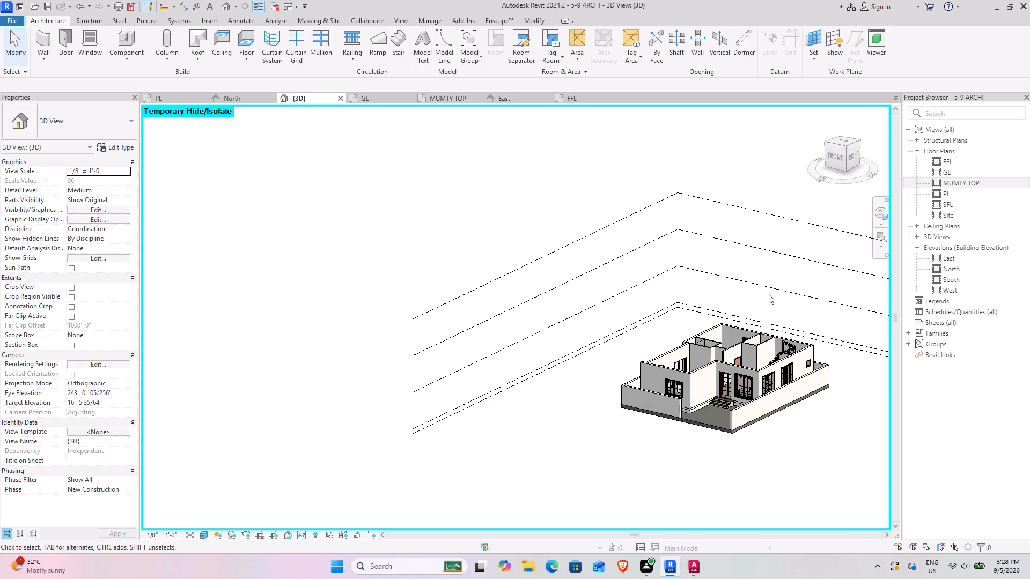
{"action": "middle_click_drag", "start_coordinate": [769, 294], "coordinate": [686, 280]}
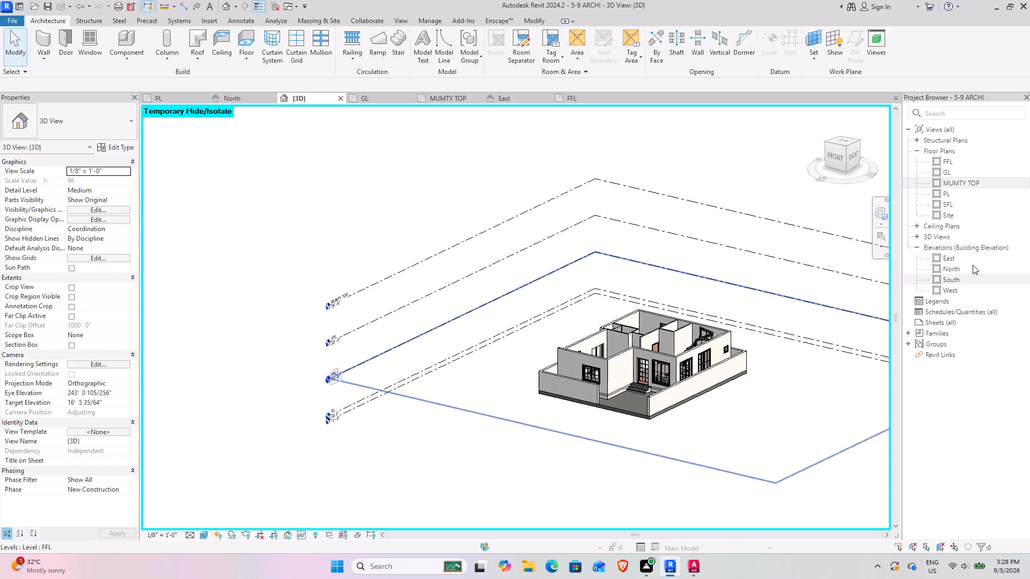
Compare the North elevation's wall heights and level lines with the 3D model, and close the Bentley sign-in window.
{"action": "left_click", "coordinate": [225, 93]}
{"action": "scroll", "coordinate": [646, 312], "scroll_direction": "down", "scroll_amount": 3}
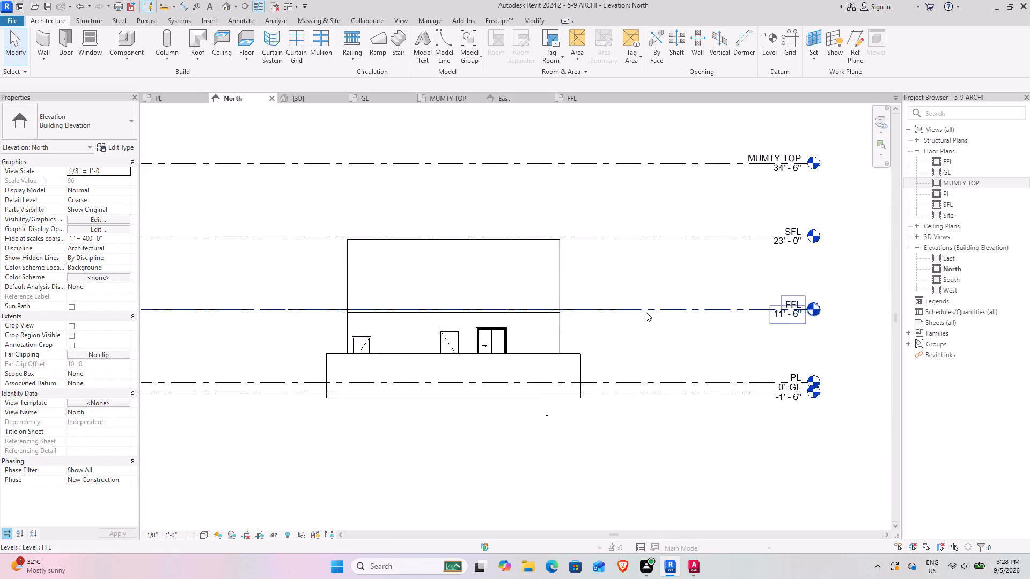
{"action": "scroll", "coordinate": [646, 312], "scroll_direction": "down", "scroll_amount": 1}
{"action": "scroll", "coordinate": [469, 228], "scroll_direction": "down", "scroll_amount": 3}
{"action": "scroll", "coordinate": [504, 214], "scroll_direction": "up", "scroll_amount": 3}
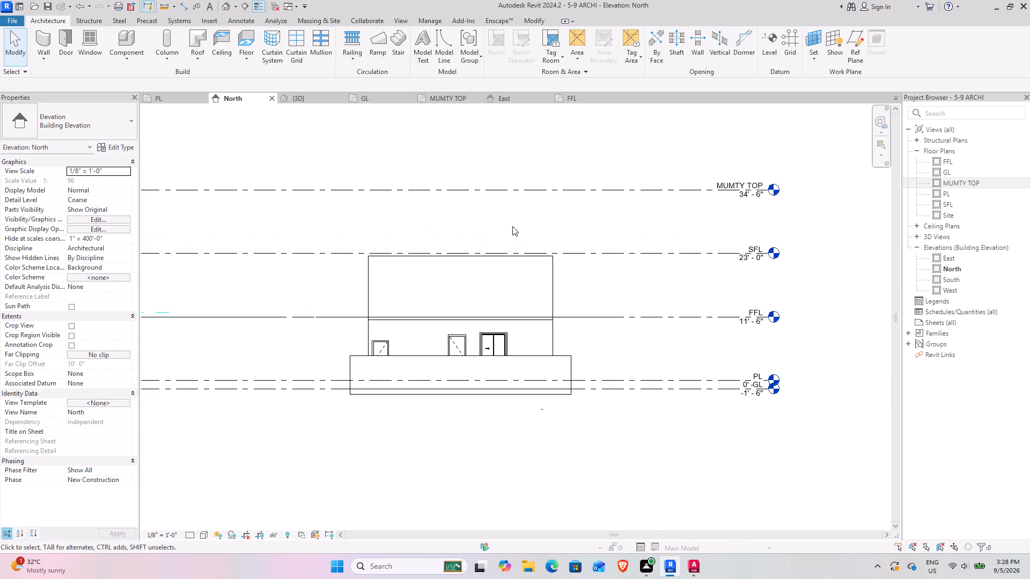
{"action": "scroll", "coordinate": [512, 226], "scroll_direction": "up", "scroll_amount": 3}
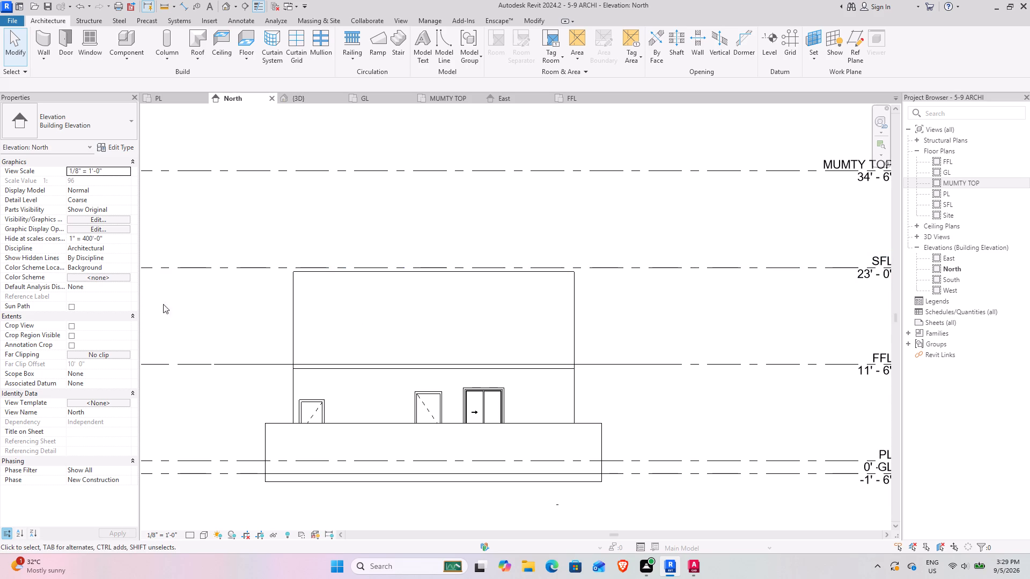
{"action": "left_click", "coordinate": [314, 103]}
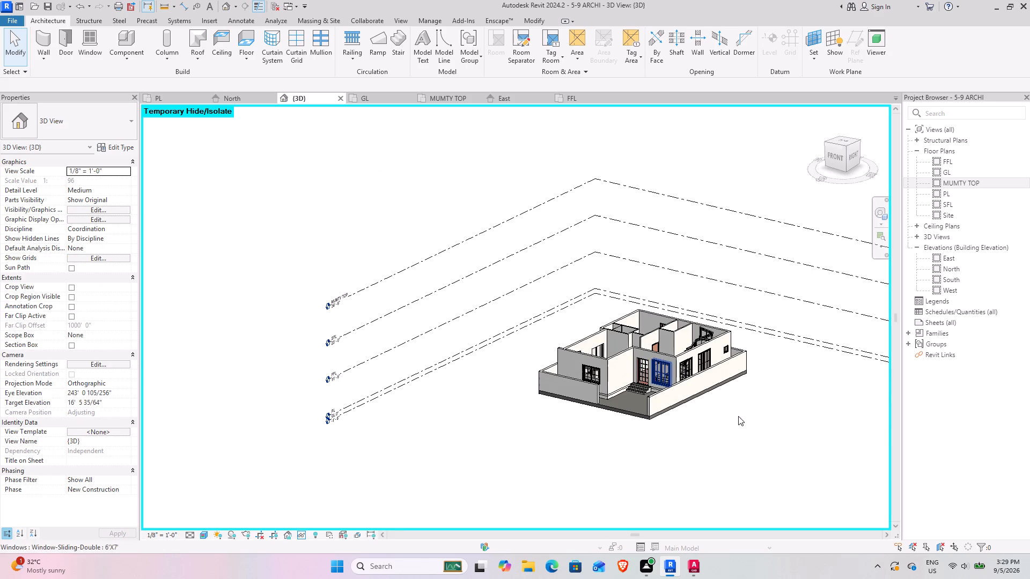
{"action": "left_click", "coordinate": [240, 96]}
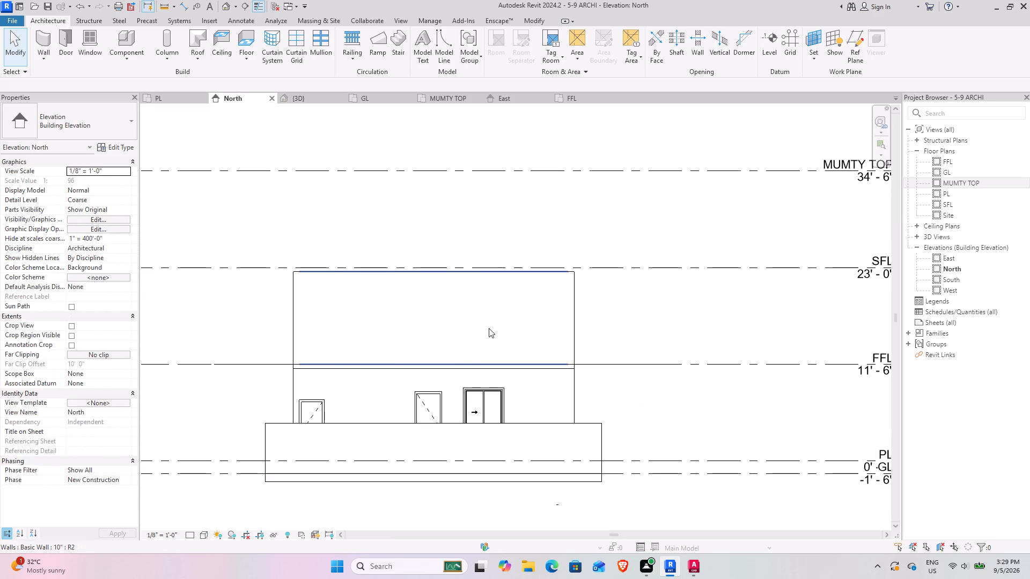
{"action": "scroll", "coordinate": [666, 362], "scroll_direction": "down", "scroll_amount": 3}
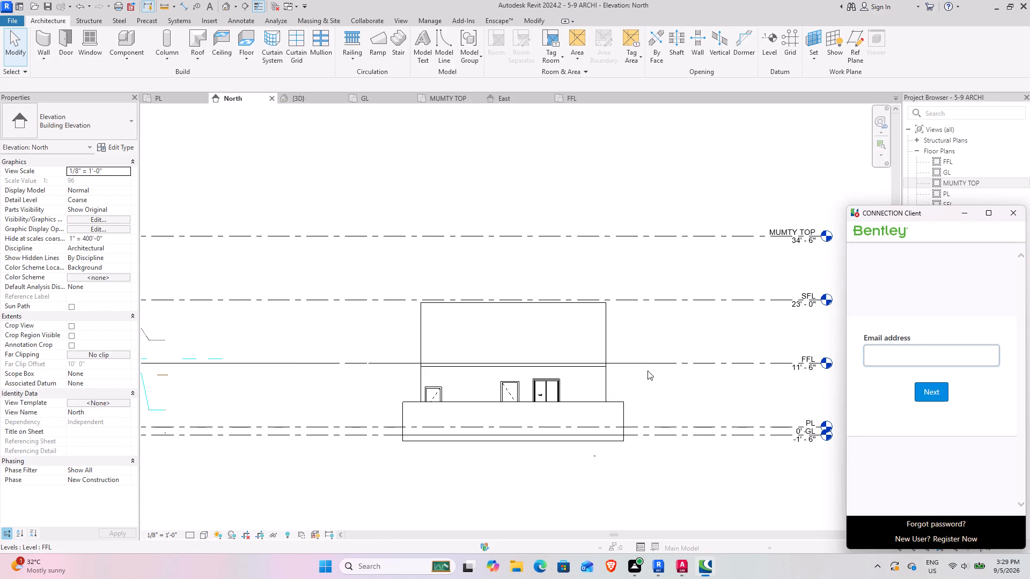
{"action": "left_click", "coordinate": [1008, 212]}
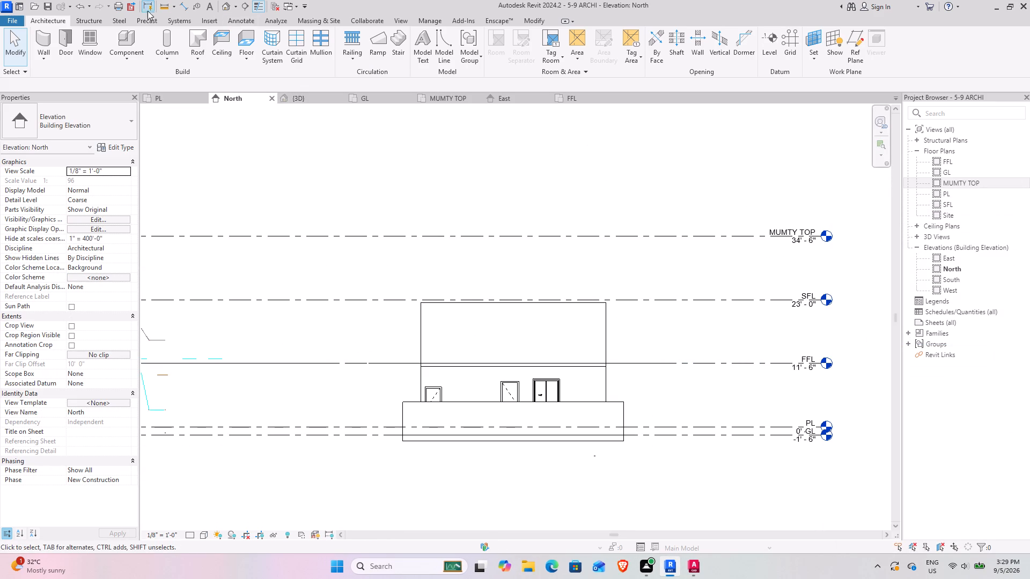
Switch to the FFL floor plan and start the Wall tool with the Basic Wall 10" type for the first floor drawing.
{"action": "left_click", "coordinate": [382, 105]}
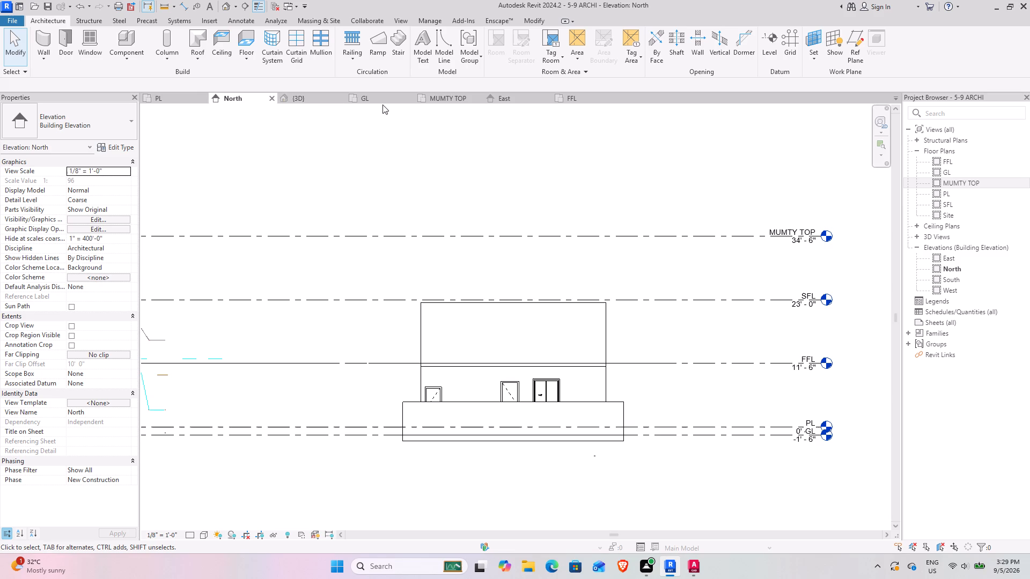
{"action": "left_click", "coordinate": [384, 99]}
{"action": "left_click", "coordinate": [583, 102]}
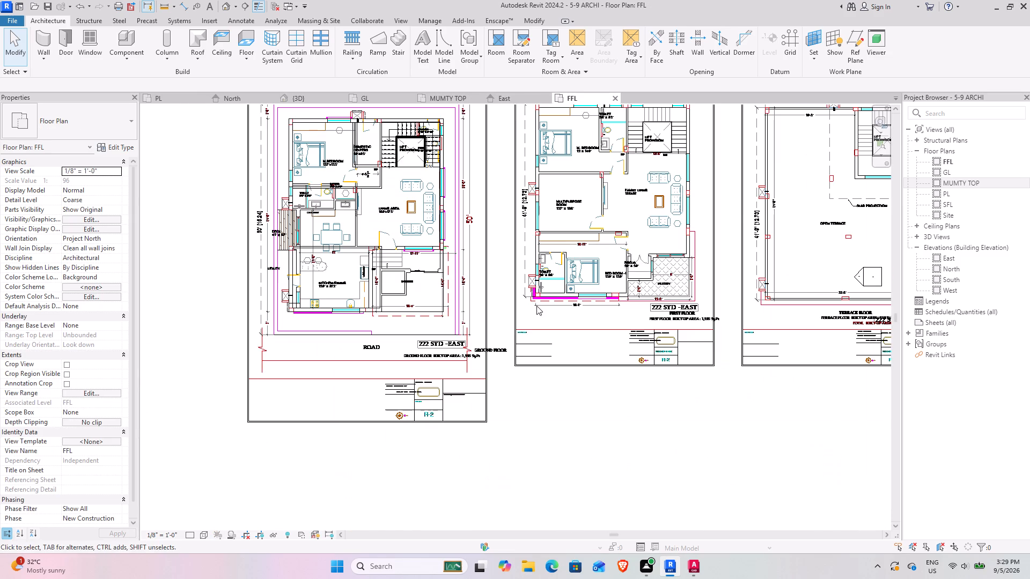
{"action": "scroll", "coordinate": [536, 306], "scroll_direction": "down", "scroll_amount": 3}
{"action": "scroll", "coordinate": [595, 276], "scroll_direction": "up", "scroll_amount": 4}
{"action": "middle_click_drag", "start_coordinate": [612, 265], "coordinate": [601, 286]}
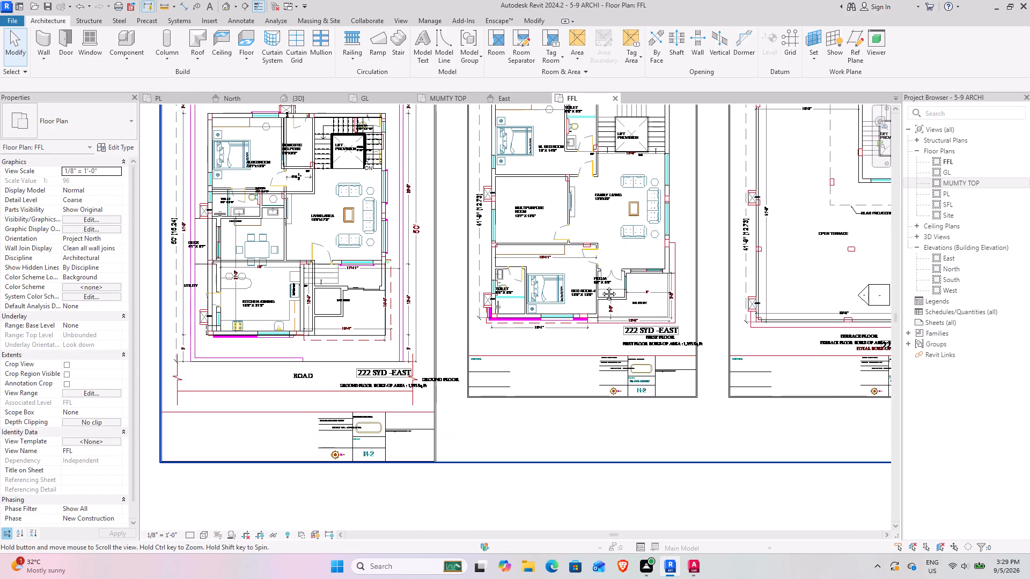
{"action": "middle_click_drag", "start_coordinate": [601, 286], "coordinate": [542, 318]}
{"action": "scroll", "coordinate": [445, 358], "scroll_direction": "up", "scroll_amount": 4}
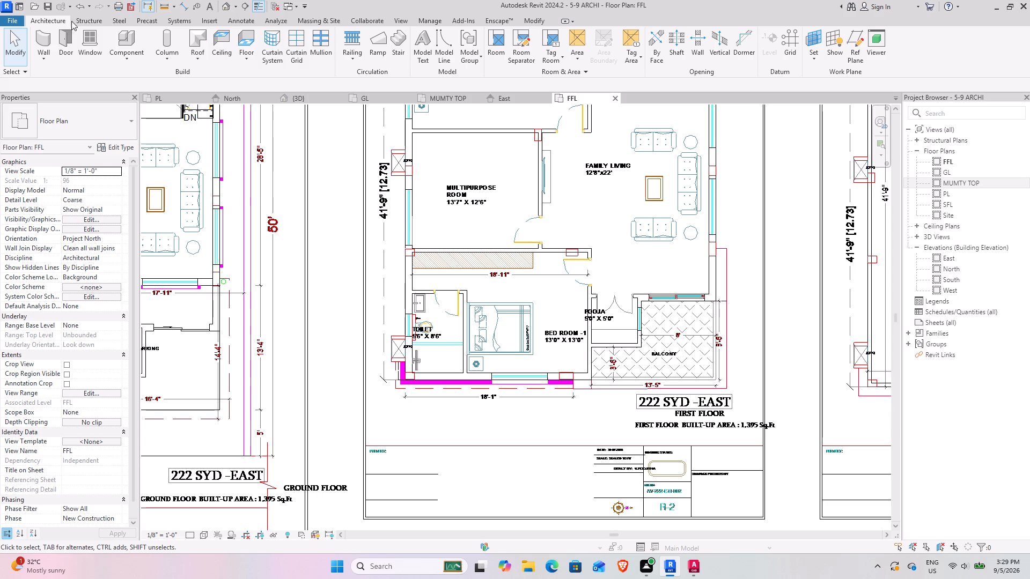
{"action": "left_click", "coordinate": [54, 37]}
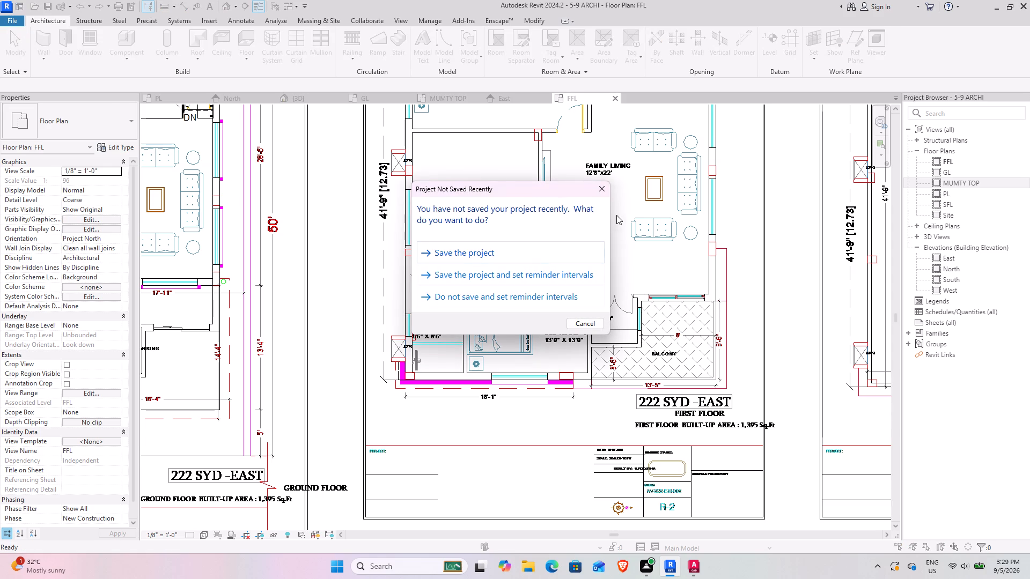
{"action": "left_click", "coordinate": [604, 192]}
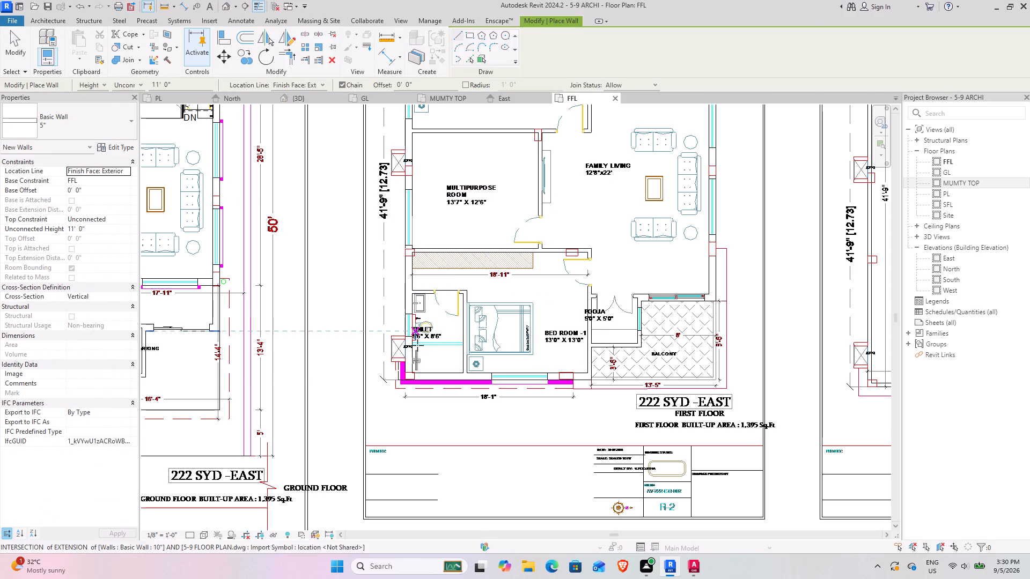
{"action": "scroll", "coordinate": [409, 373], "scroll_direction": "up", "scroll_amount": 5}
{"action": "scroll", "coordinate": [216, 243], "scroll_direction": "down", "scroll_amount": 2}
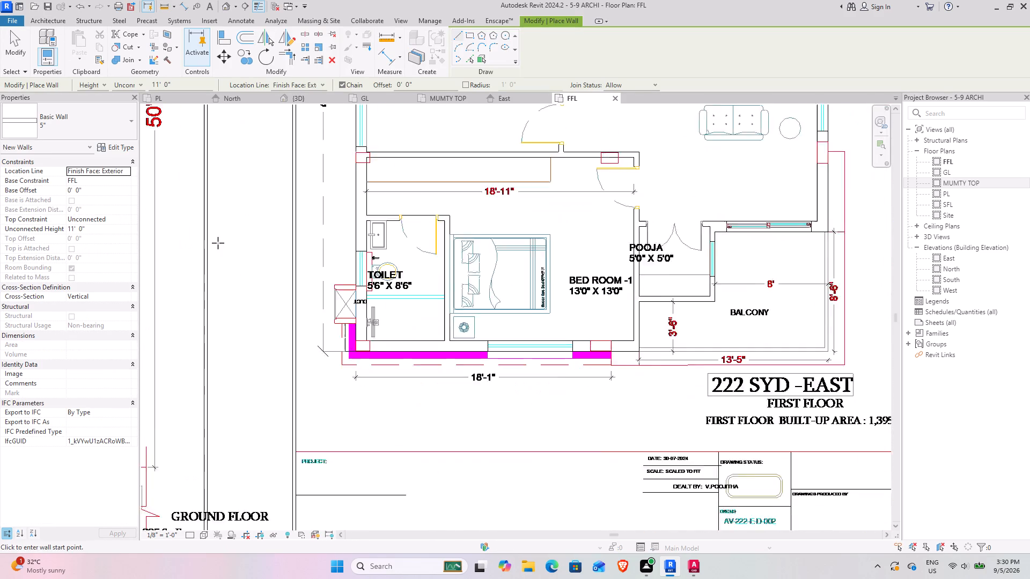
{"action": "scroll", "coordinate": [218, 243], "scroll_direction": "down", "scroll_amount": 1}
{"action": "left_click", "coordinate": [104, 112]}
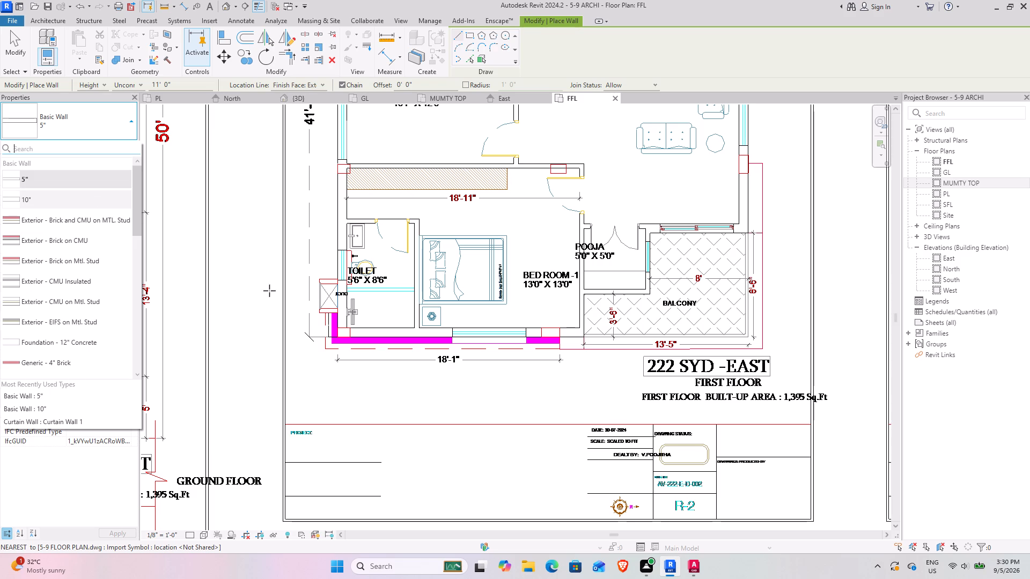
{"action": "left_click", "coordinate": [59, 202]}
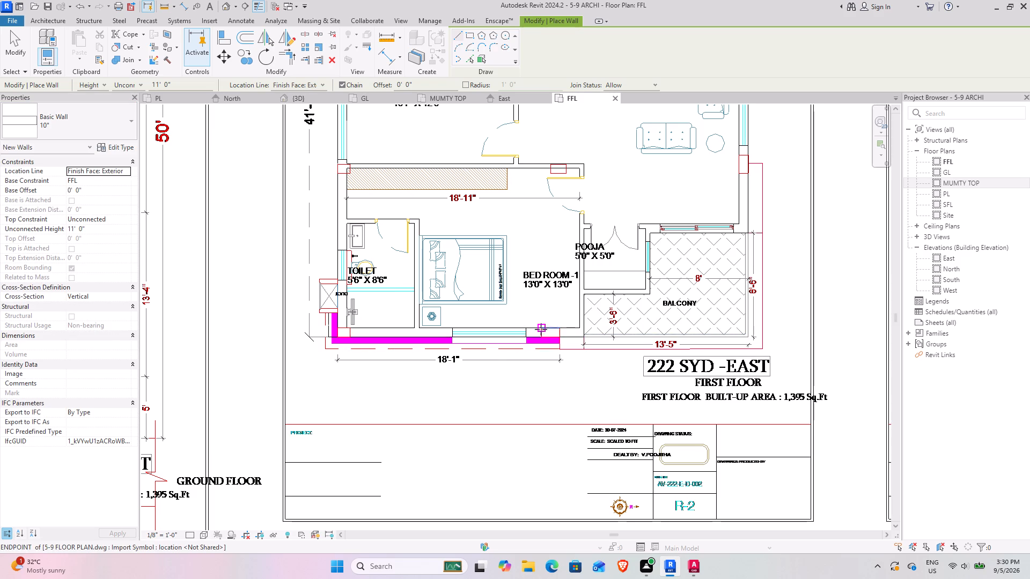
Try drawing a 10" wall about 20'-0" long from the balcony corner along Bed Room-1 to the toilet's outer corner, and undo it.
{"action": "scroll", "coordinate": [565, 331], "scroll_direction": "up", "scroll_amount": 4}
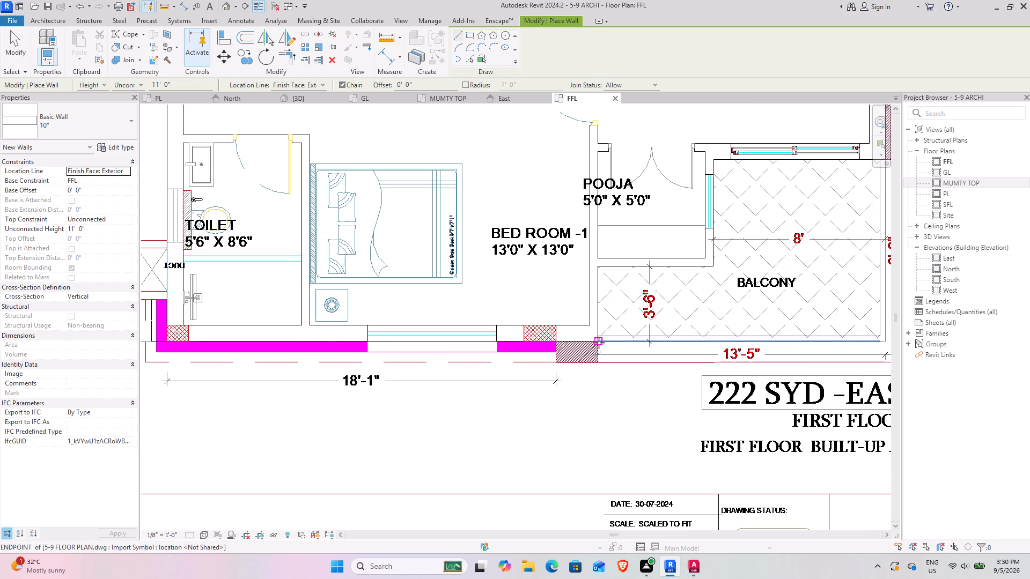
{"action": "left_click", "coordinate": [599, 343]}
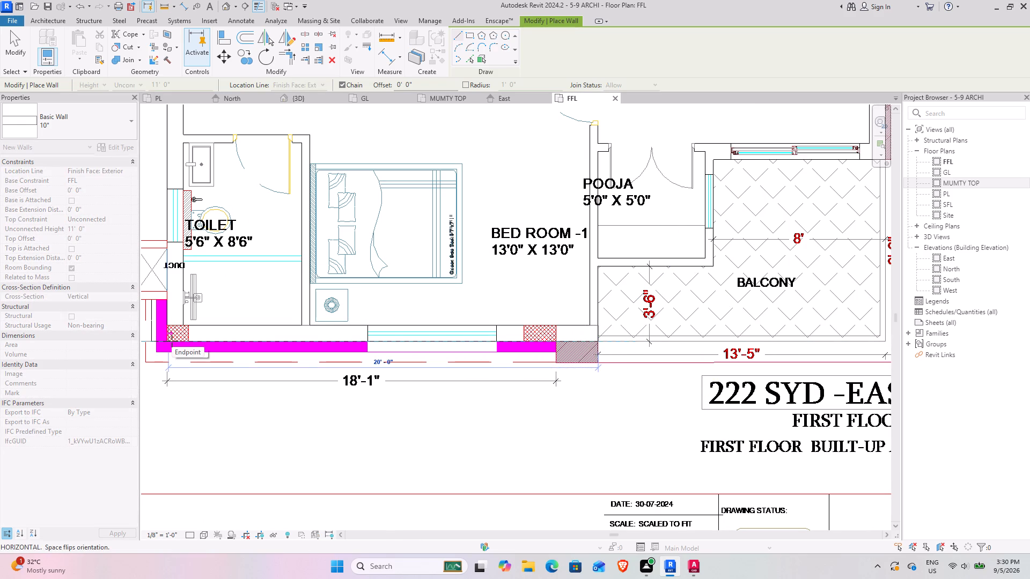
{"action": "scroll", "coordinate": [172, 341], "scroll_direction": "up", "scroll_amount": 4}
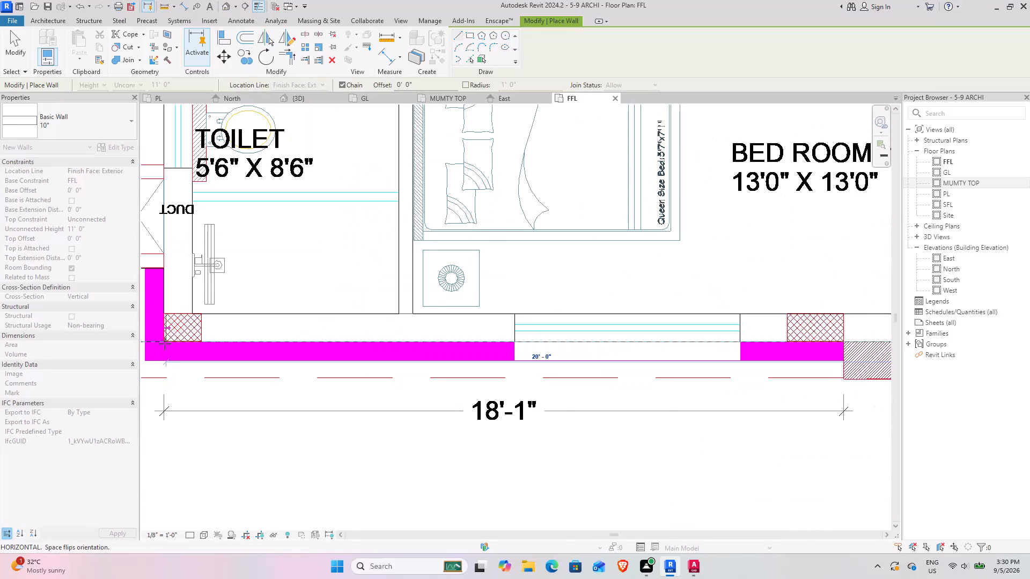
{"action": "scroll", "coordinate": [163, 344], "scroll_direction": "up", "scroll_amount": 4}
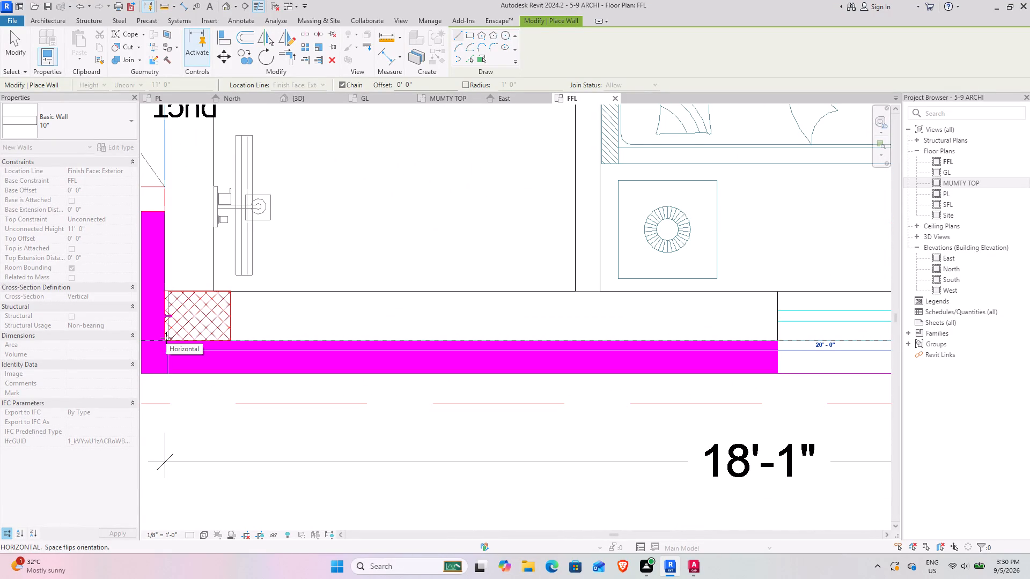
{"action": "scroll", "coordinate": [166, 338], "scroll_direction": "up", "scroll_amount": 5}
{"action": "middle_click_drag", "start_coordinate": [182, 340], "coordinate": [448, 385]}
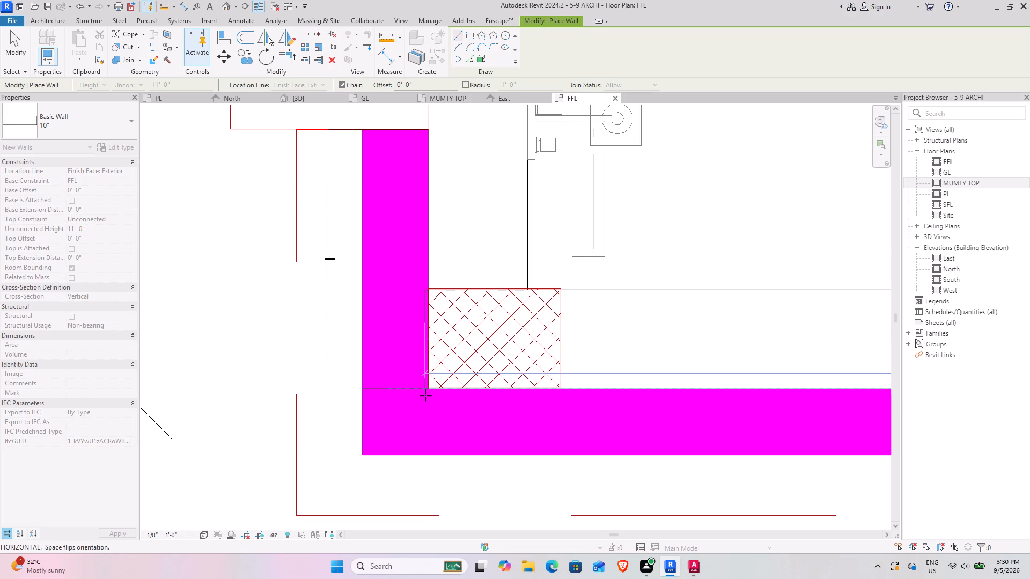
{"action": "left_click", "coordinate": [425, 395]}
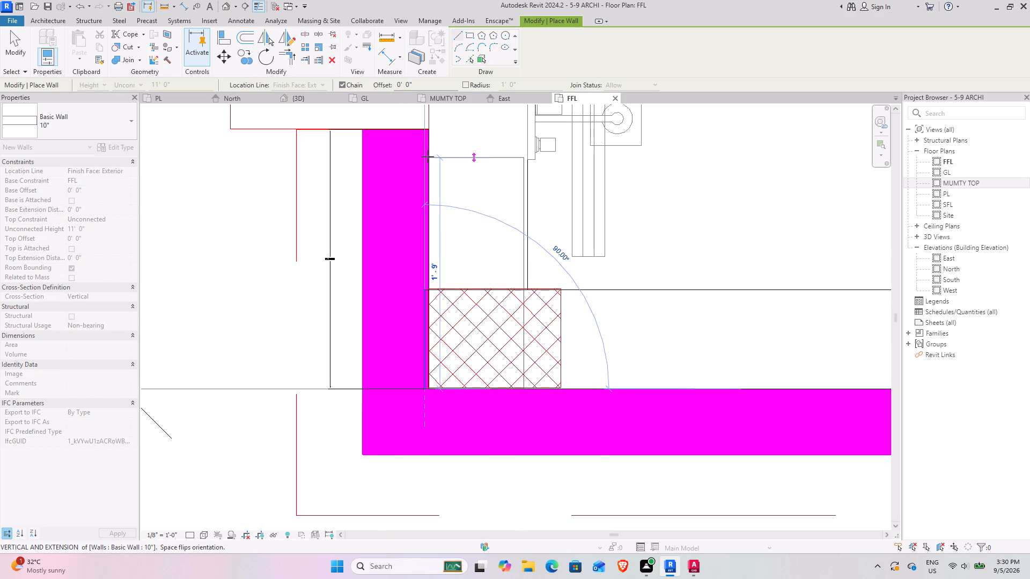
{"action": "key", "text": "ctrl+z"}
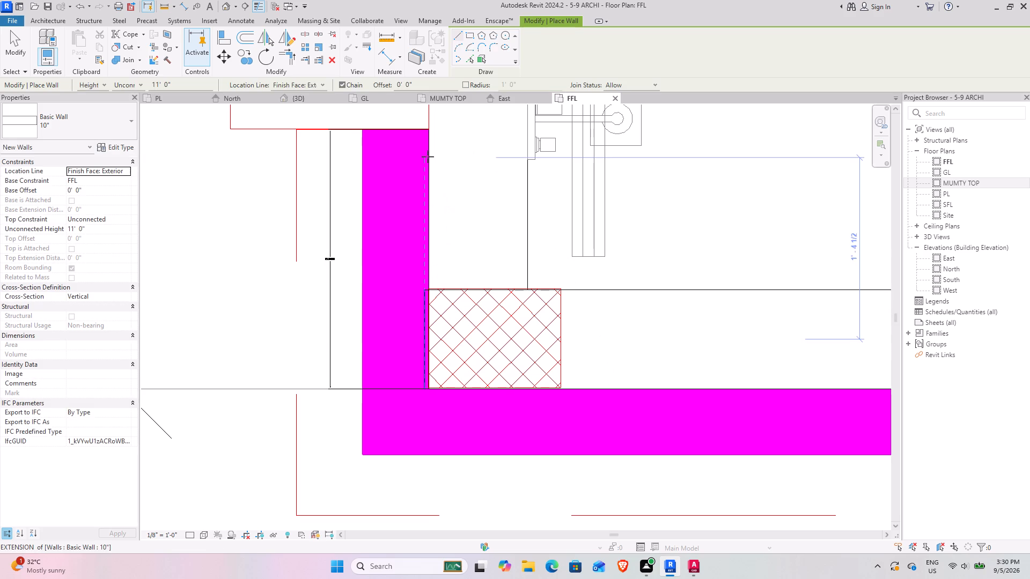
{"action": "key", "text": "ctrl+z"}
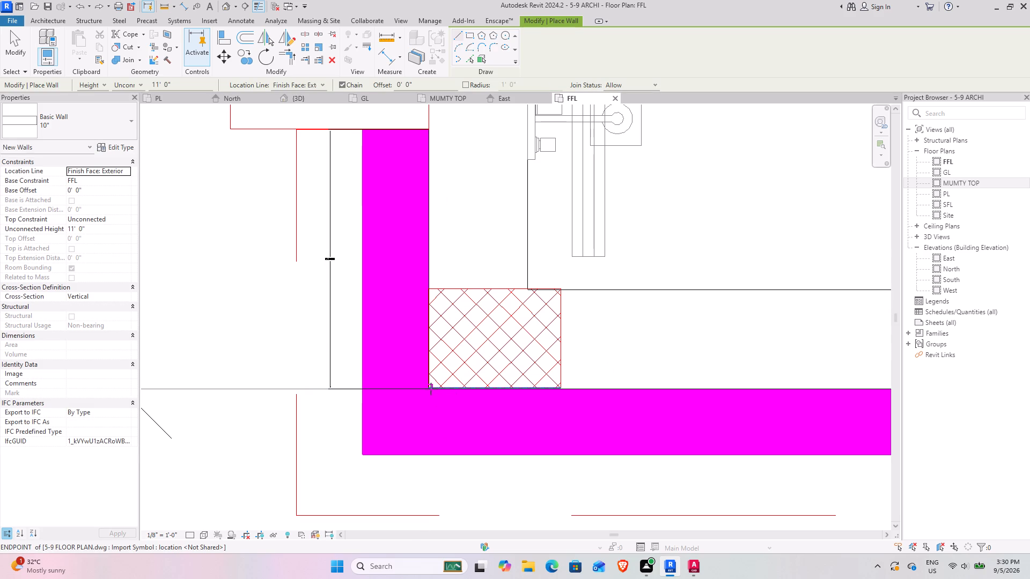
Draw the 10" exterior wall from the toilet's outer corner past the Bed Room-1 window to the balcony edge, flipped onto the plan's wall lines.
{"action": "scroll", "coordinate": [431, 390], "scroll_direction": "up", "scroll_amount": 6}
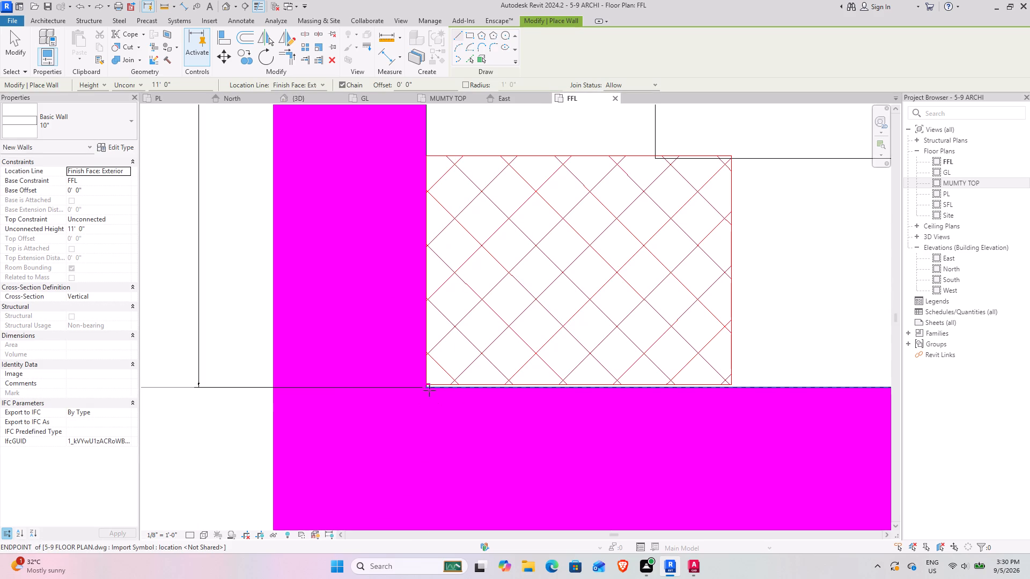
{"action": "left_click", "coordinate": [426, 388]}
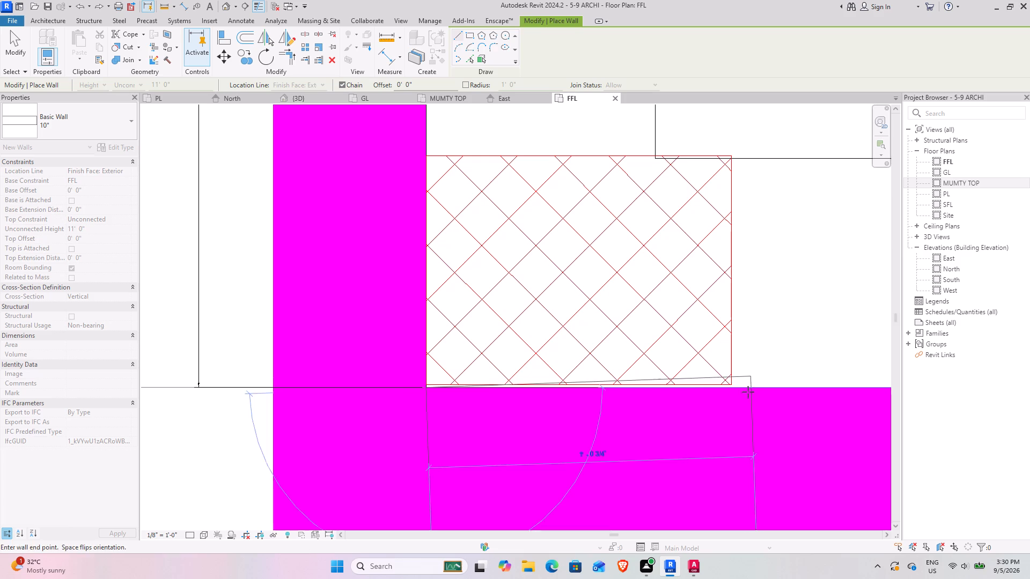
{"action": "key", "text": "space"}
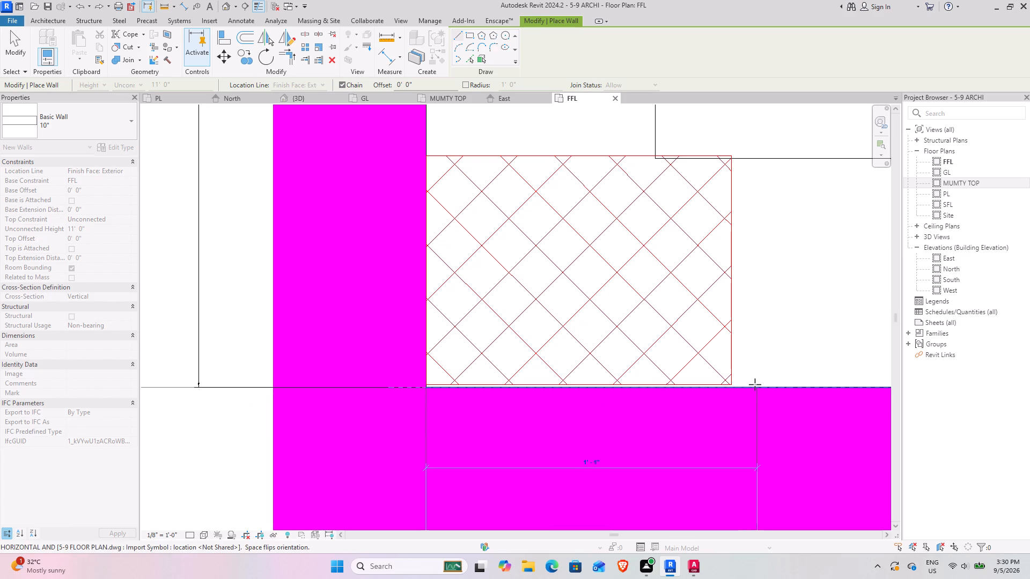
{"action": "scroll", "coordinate": [838, 382], "scroll_direction": "down", "scroll_amount": 3}
{"action": "middle_click_drag", "start_coordinate": [838, 382], "coordinate": [766, 382]}
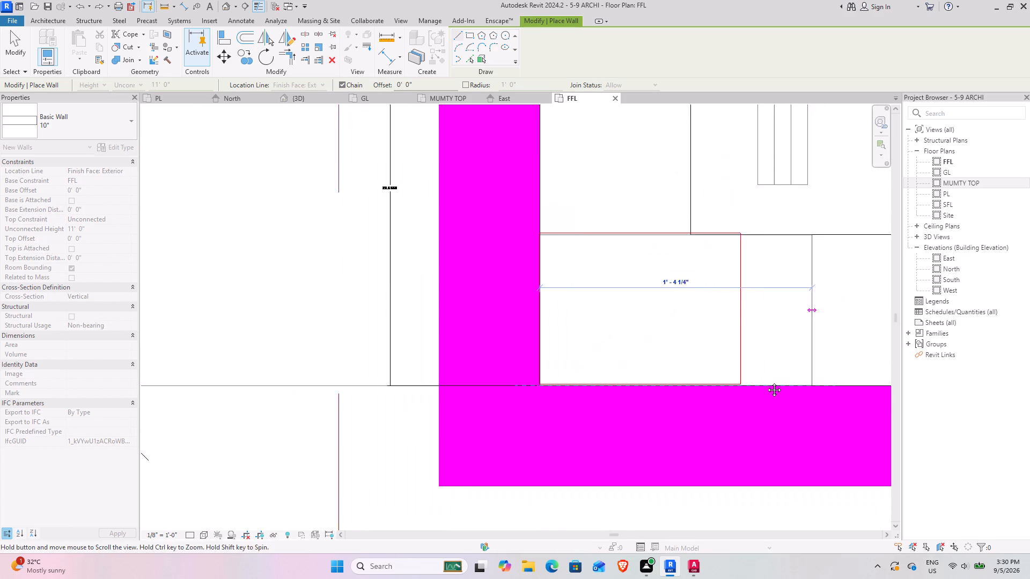
{"action": "middle_click_drag", "start_coordinate": [766, 382], "coordinate": [343, 382]}
{"action": "scroll", "coordinate": [485, 383], "scroll_direction": "down", "scroll_amount": 4}
{"action": "scroll", "coordinate": [777, 360], "scroll_direction": "down", "scroll_amount": 4}
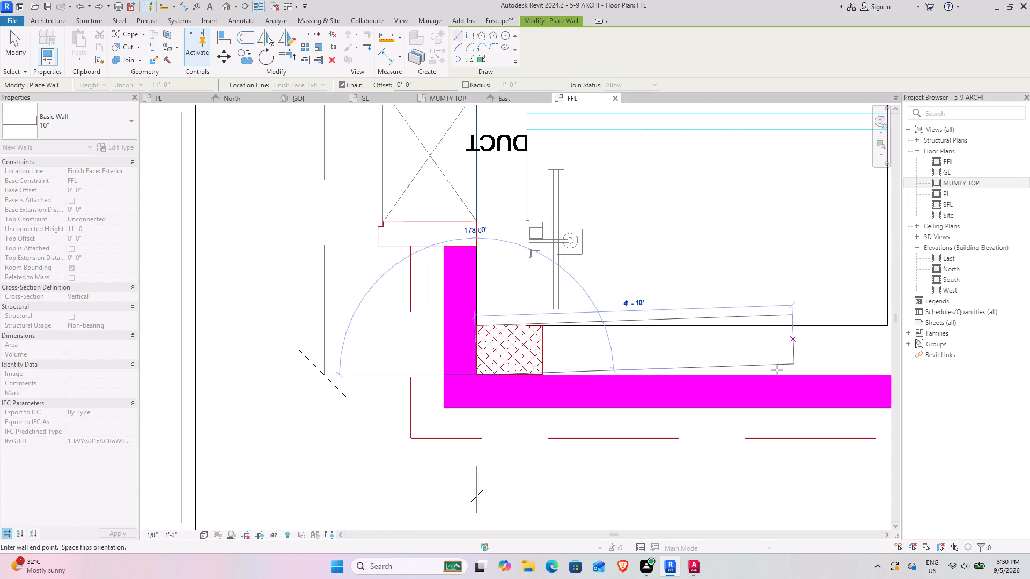
{"action": "middle_click_drag", "start_coordinate": [759, 374], "coordinate": [356, 392]}
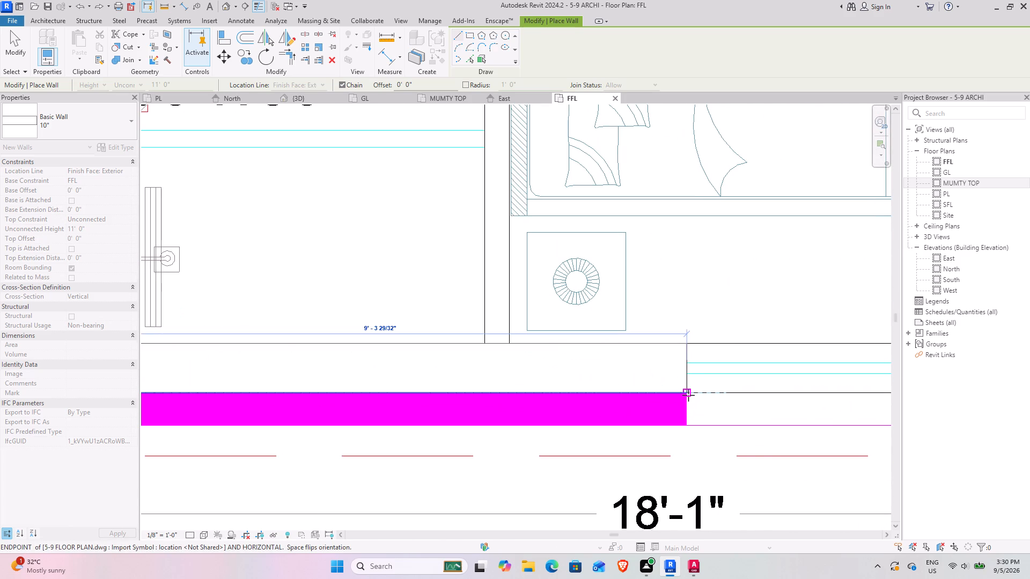
{"action": "left_click", "coordinate": [688, 395]}
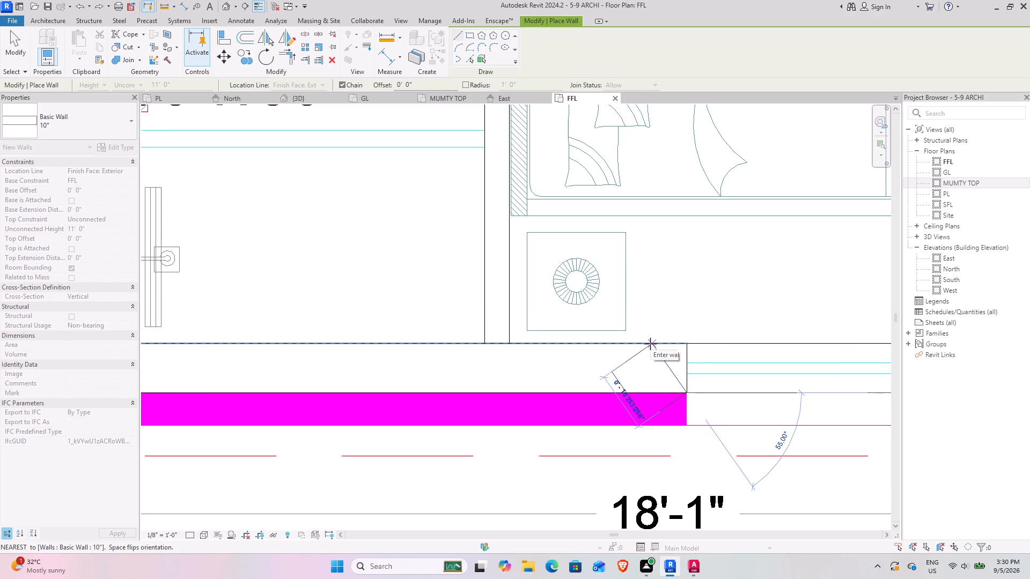
{"action": "scroll", "coordinate": [725, 343], "scroll_direction": "down", "scroll_amount": 5}
{"action": "middle_click_drag", "start_coordinate": [745, 344], "coordinate": [415, 348]}
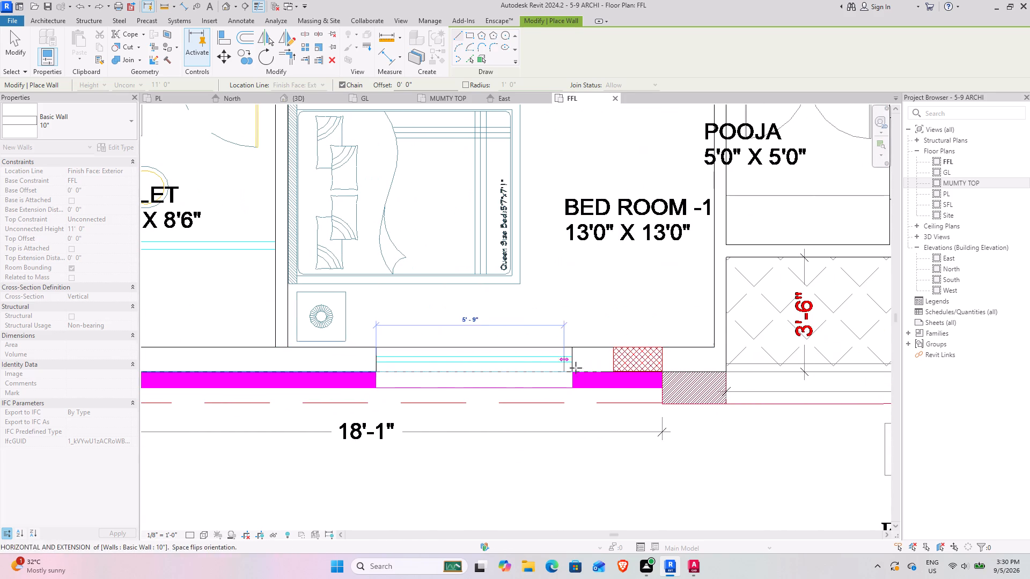
{"action": "left_click", "coordinate": [728, 370]}
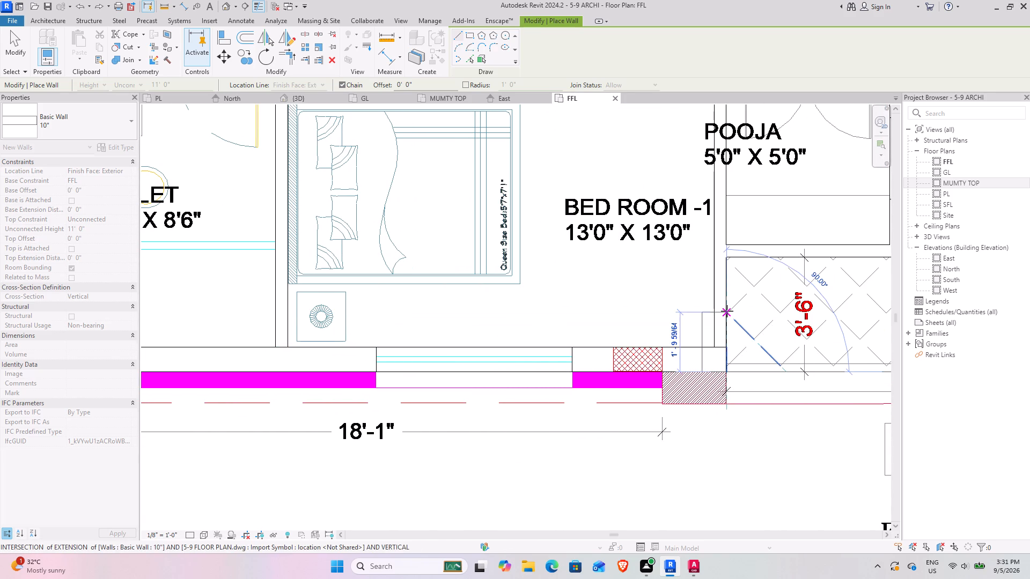
{"action": "key", "text": "Escape"}
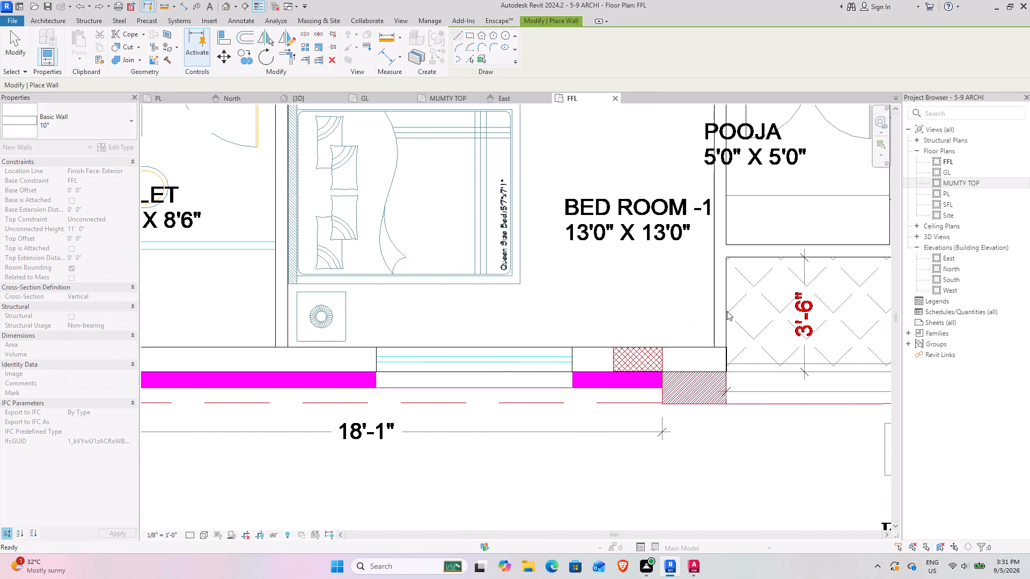
Draw chained 10" exterior walls from the toilet corner along the 41'-9" side to the master bedroom corner and across the 33'-5" side.
{"action": "scroll", "coordinate": [320, 209], "scroll_direction": "down", "scroll_amount": 5}
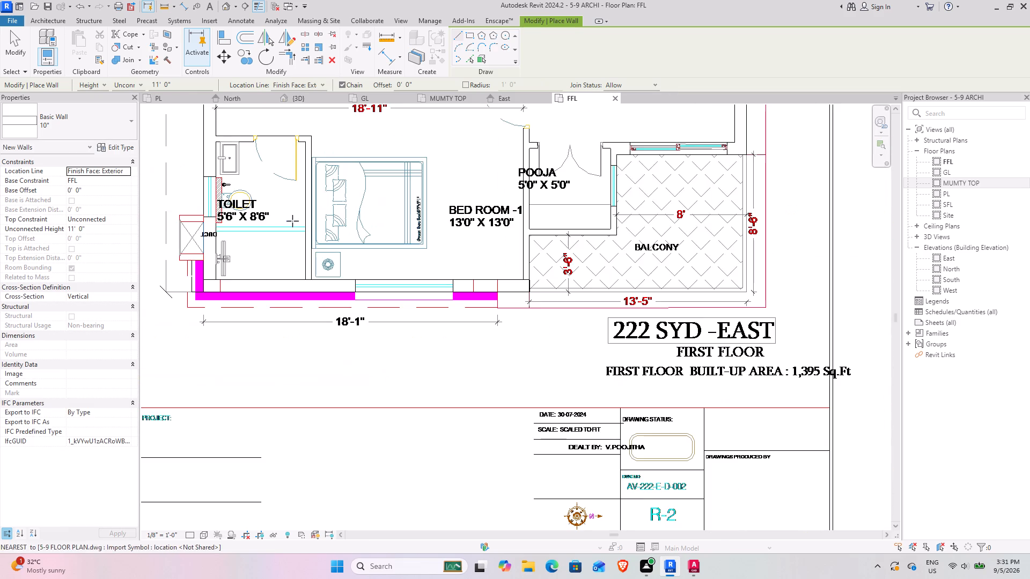
{"action": "middle_click_drag", "start_coordinate": [287, 221], "coordinate": [414, 267]}
{"action": "scroll", "coordinate": [335, 342], "scroll_direction": "up", "scroll_amount": 6}
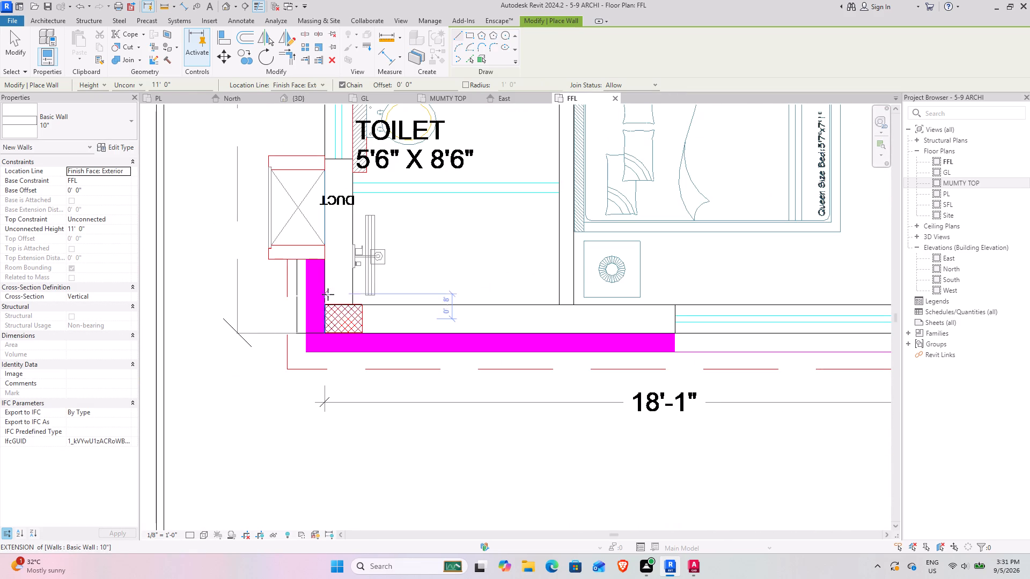
{"action": "left_click", "coordinate": [322, 307]}
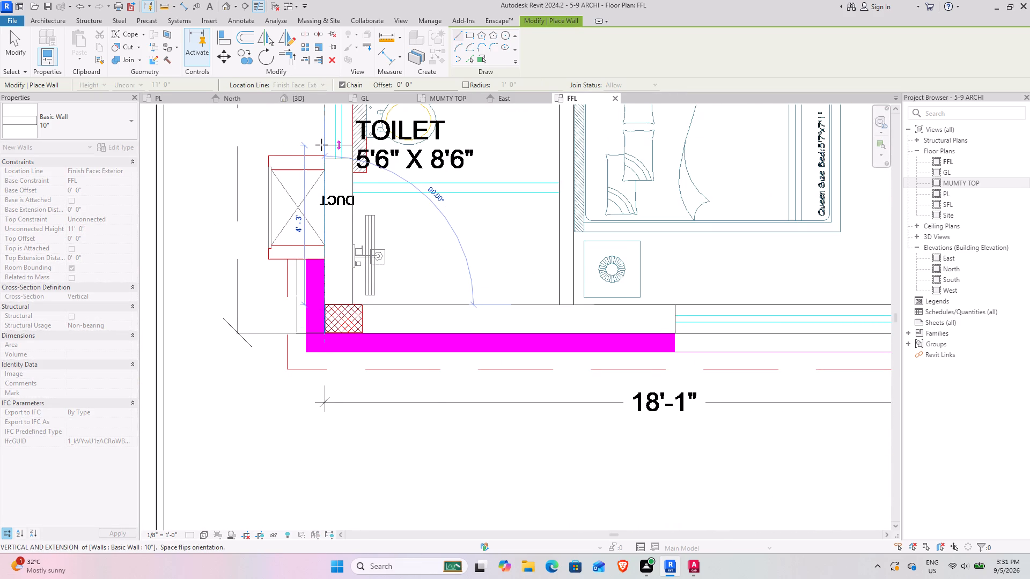
{"action": "middle_click_drag", "start_coordinate": [321, 145], "coordinate": [337, 474]}
{"action": "scroll", "coordinate": [346, 253], "scroll_direction": "down", "scroll_amount": 6}
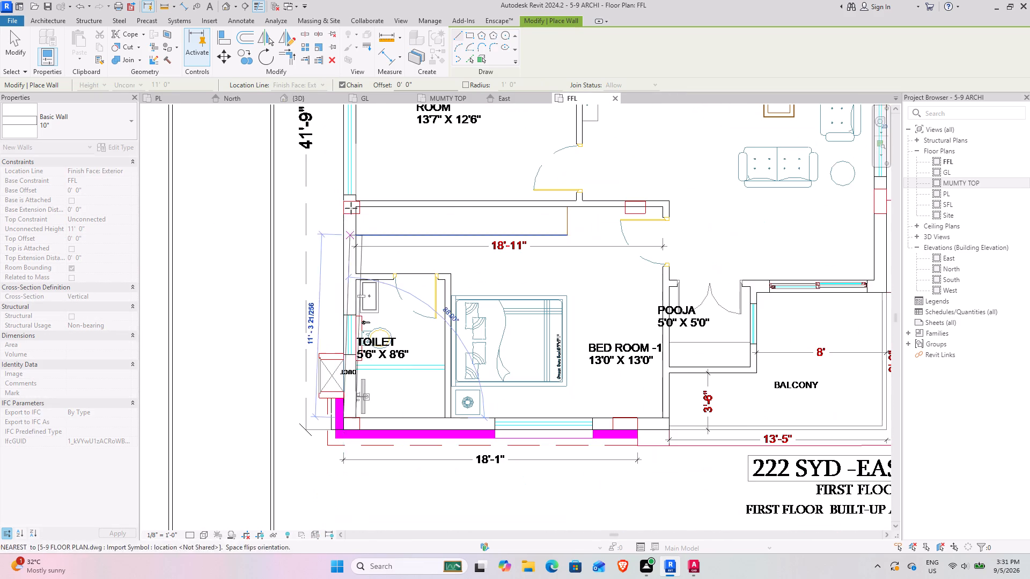
{"action": "middle_click_drag", "start_coordinate": [351, 177], "coordinate": [363, 517]}
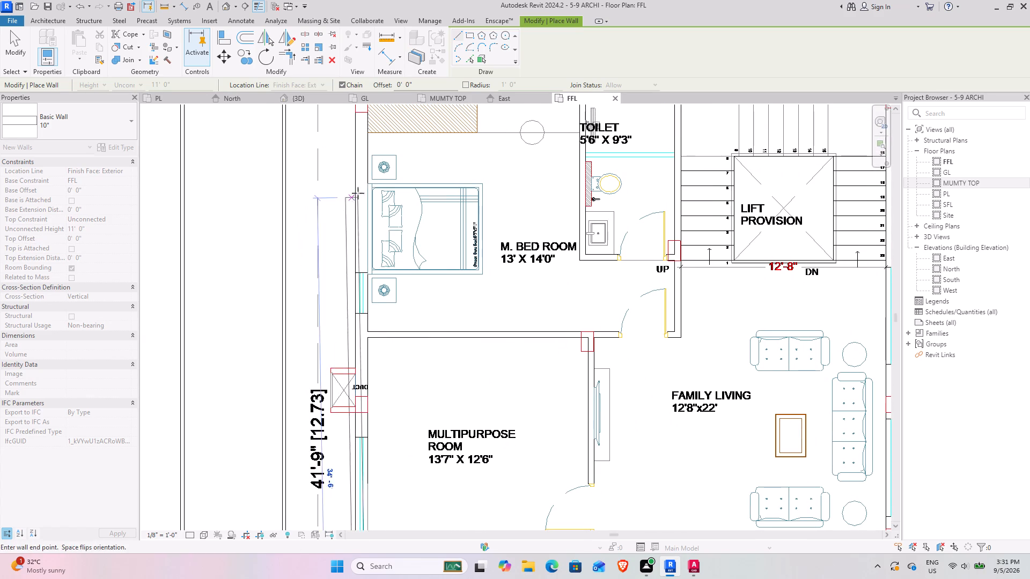
{"action": "middle_click_drag", "start_coordinate": [364, 167], "coordinate": [376, 541]}
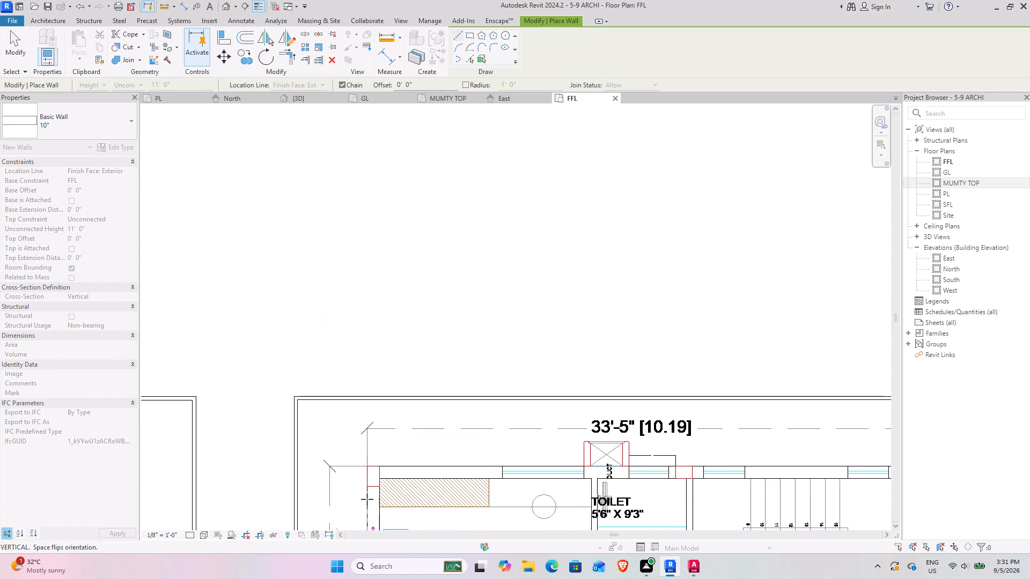
{"action": "left_click", "coordinate": [366, 468]}
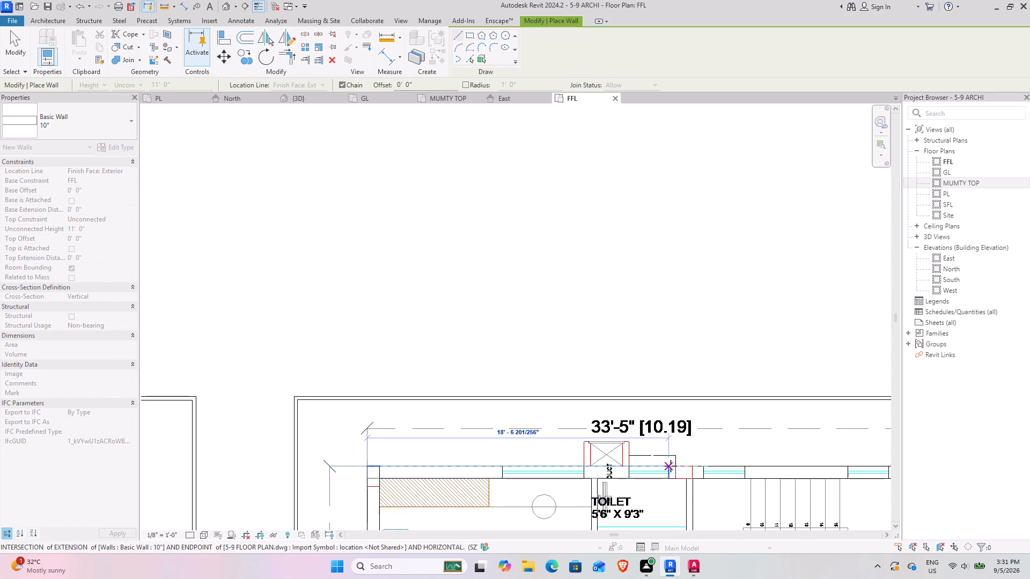
{"action": "middle_click_drag", "start_coordinate": [671, 466], "coordinate": [229, 421]}
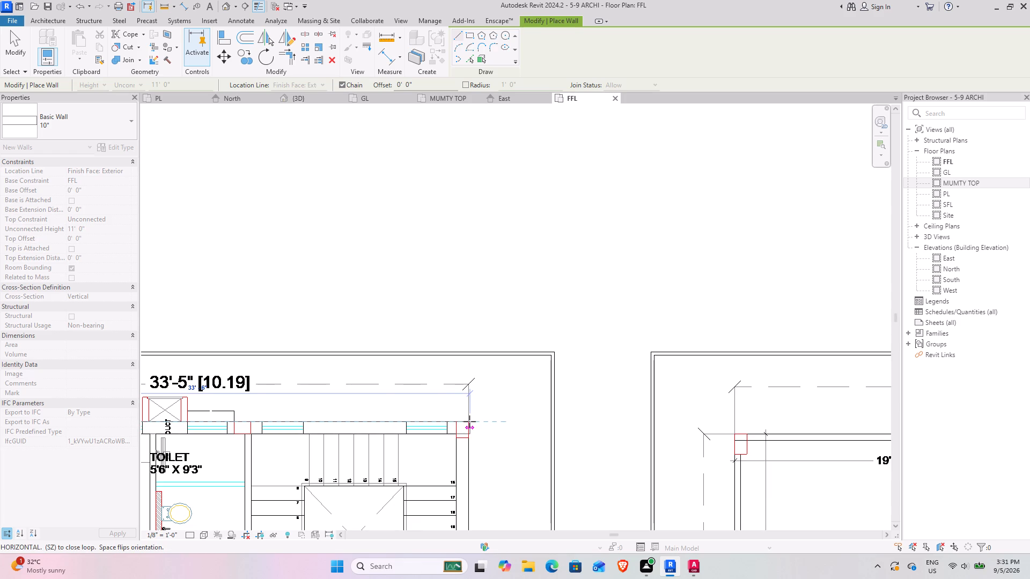
{"action": "left_click", "coordinate": [467, 425]}
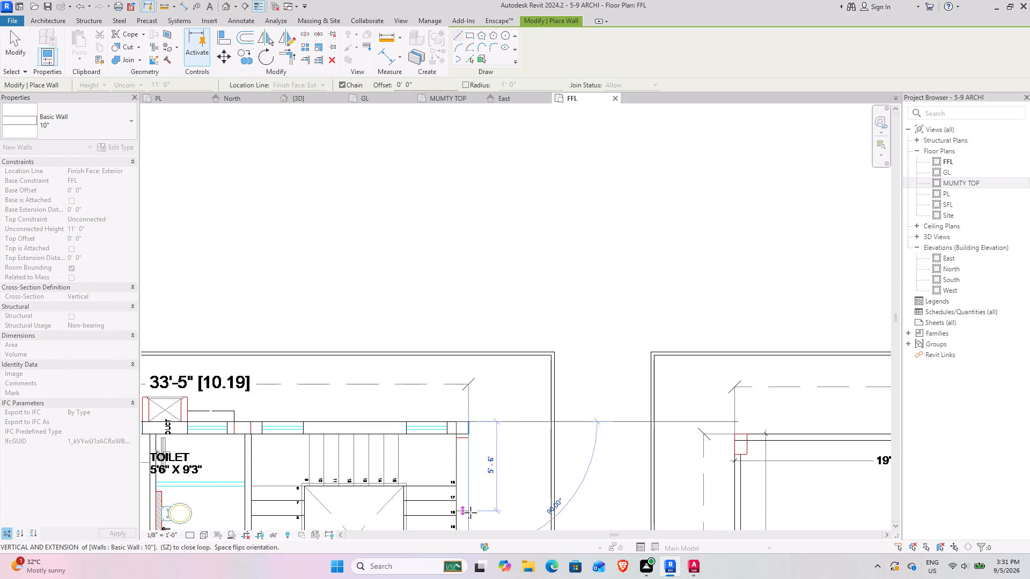
Continue the 10" wall chain down the family living side to the balcony corner and along the balcony window to the pooja room.
{"action": "middle_click_drag", "start_coordinate": [470, 500], "coordinate": [492, 179]}
{"action": "scroll", "coordinate": [504, 316], "scroll_direction": "down", "scroll_amount": 3}
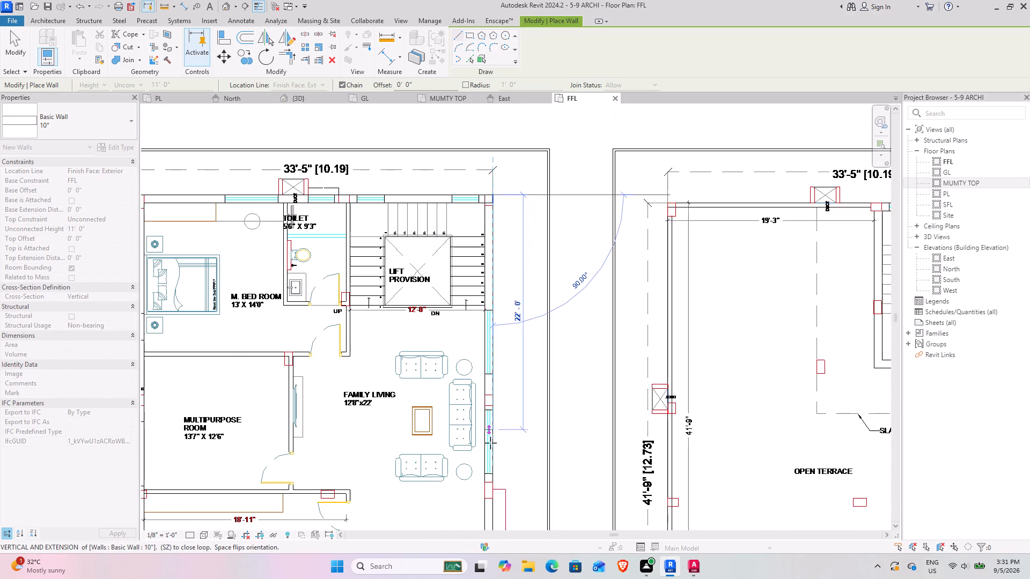
{"action": "middle_click_drag", "start_coordinate": [490, 449], "coordinate": [490, 170]}
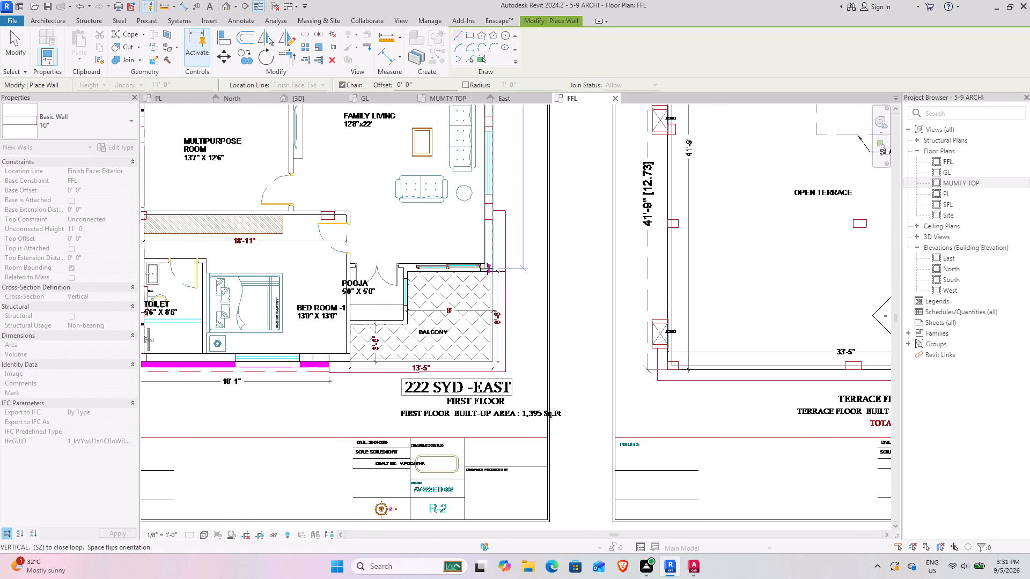
{"action": "scroll", "coordinate": [489, 272], "scroll_direction": "up", "scroll_amount": 4}
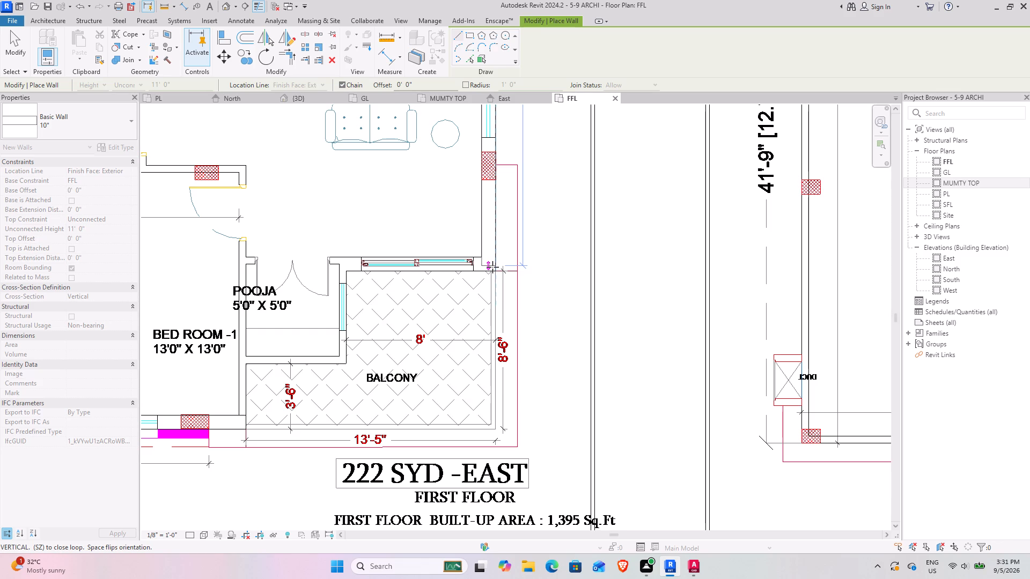
{"action": "scroll", "coordinate": [492, 267], "scroll_direction": "up", "scroll_amount": 6}
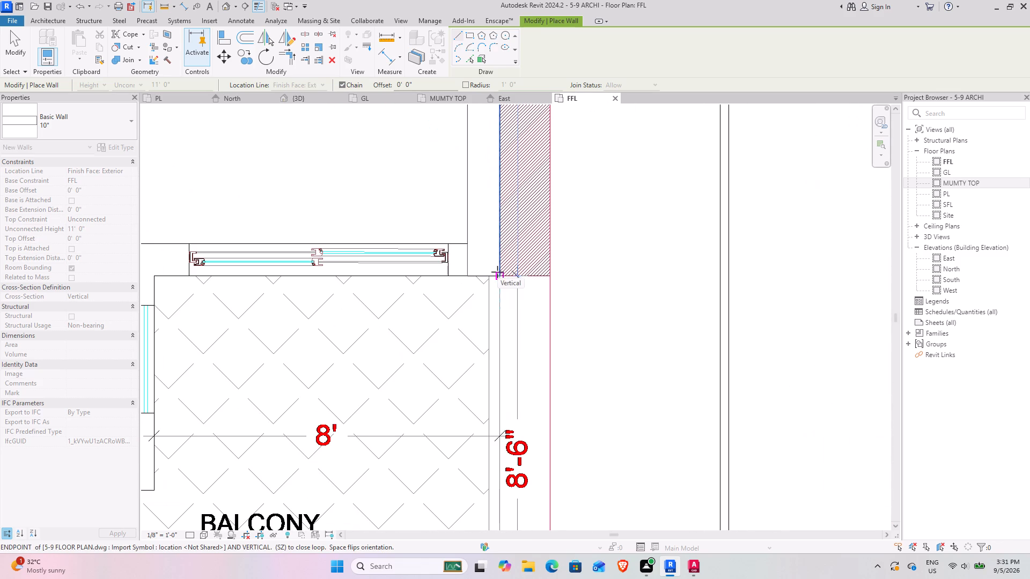
{"action": "left_click", "coordinate": [497, 272]}
{"action": "middle_click_drag", "start_coordinate": [259, 264], "coordinate": [607, 280]}
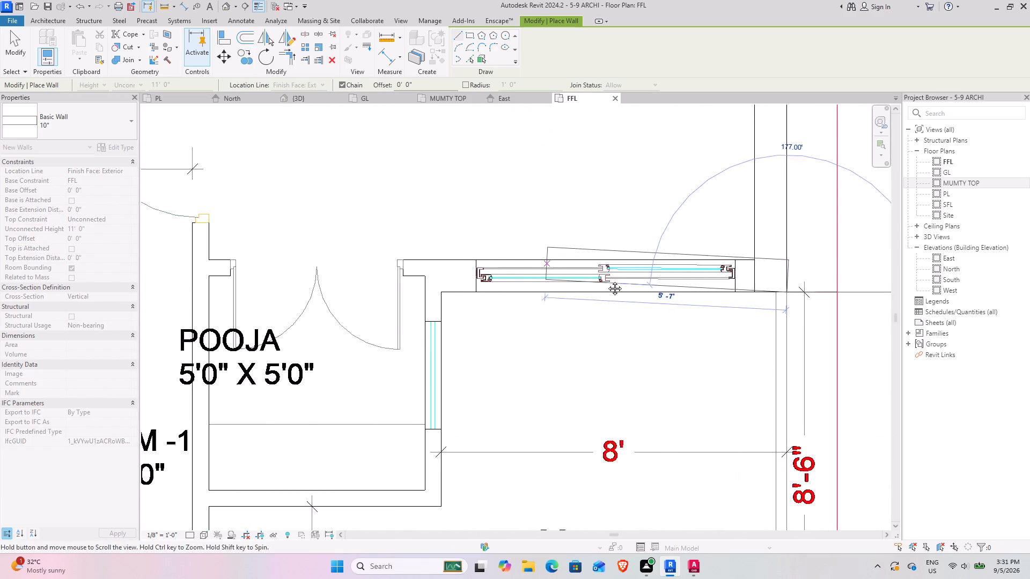
{"action": "middle_click_drag", "start_coordinate": [607, 280], "coordinate": [631, 277]}
{"action": "left_click", "coordinate": [508, 289]}
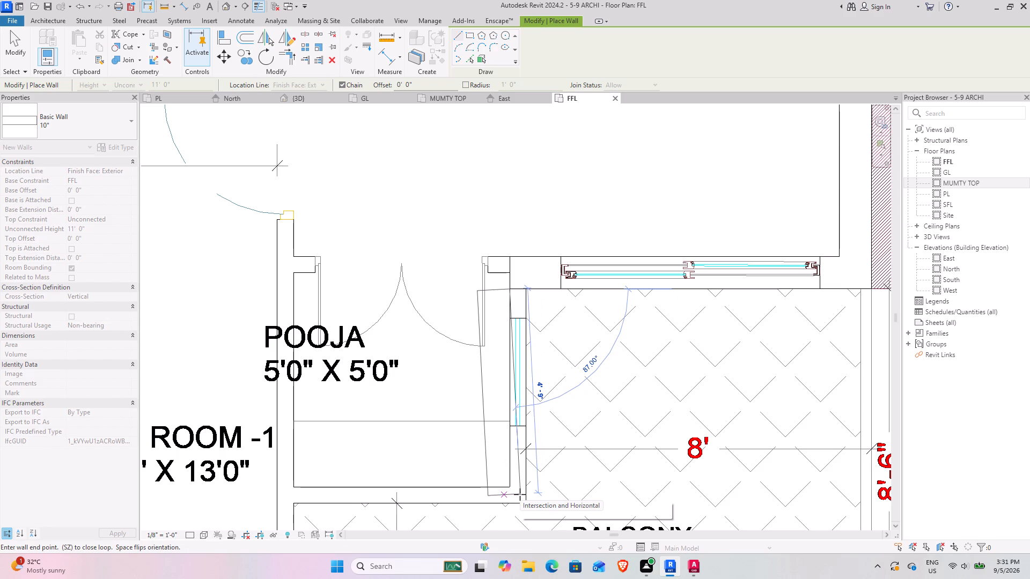
{"action": "key", "text": "Escape"}
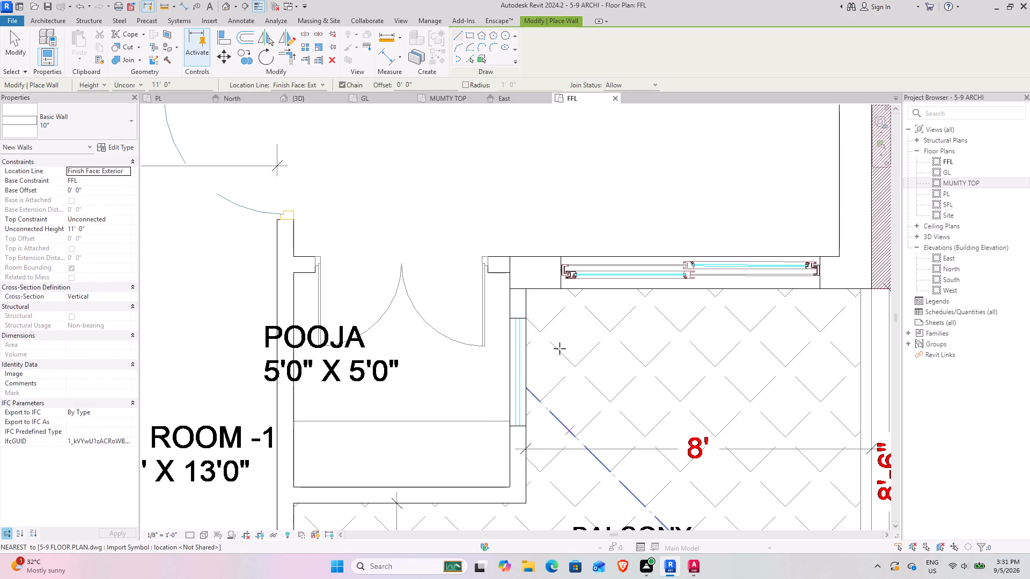
Using the Basic Wall 5" type, draw the pooja room's window-side wall and its balcony-side wall about 5'-0" long to the Bed Room-1 wall.
{"action": "left_click", "coordinate": [82, 122]}
{"action": "scroll", "coordinate": [75, 179], "scroll_direction": "up", "scroll_amount": 3}
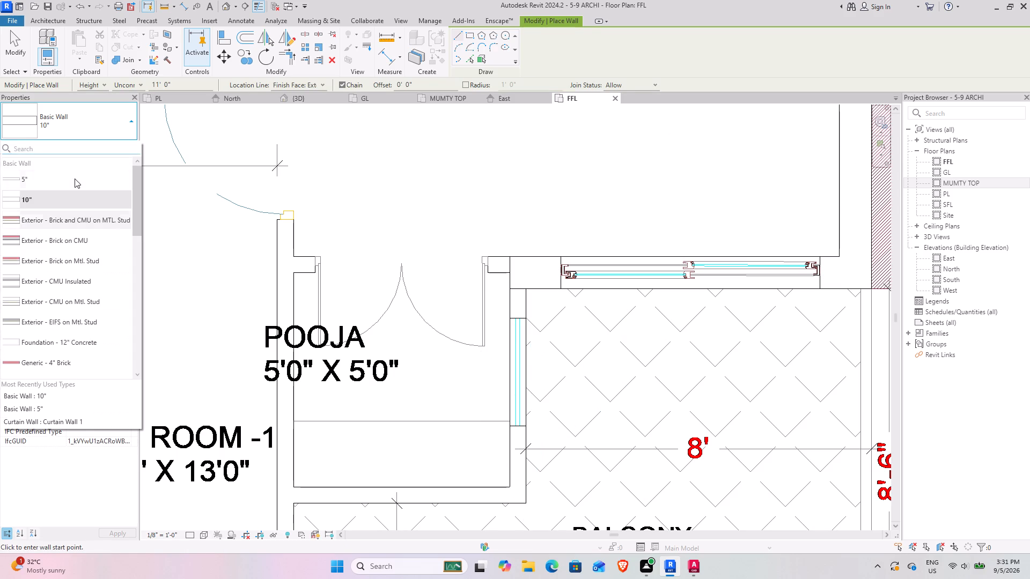
{"action": "scroll", "coordinate": [75, 179], "scroll_direction": "up", "scroll_amount": 1}
{"action": "left_click", "coordinate": [75, 179]}
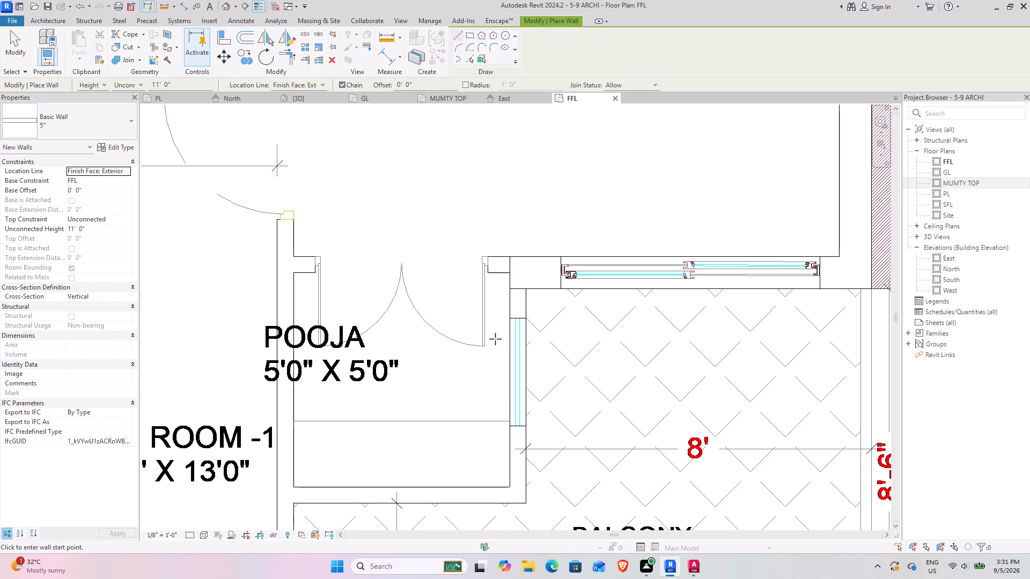
{"action": "left_click", "coordinate": [512, 287]}
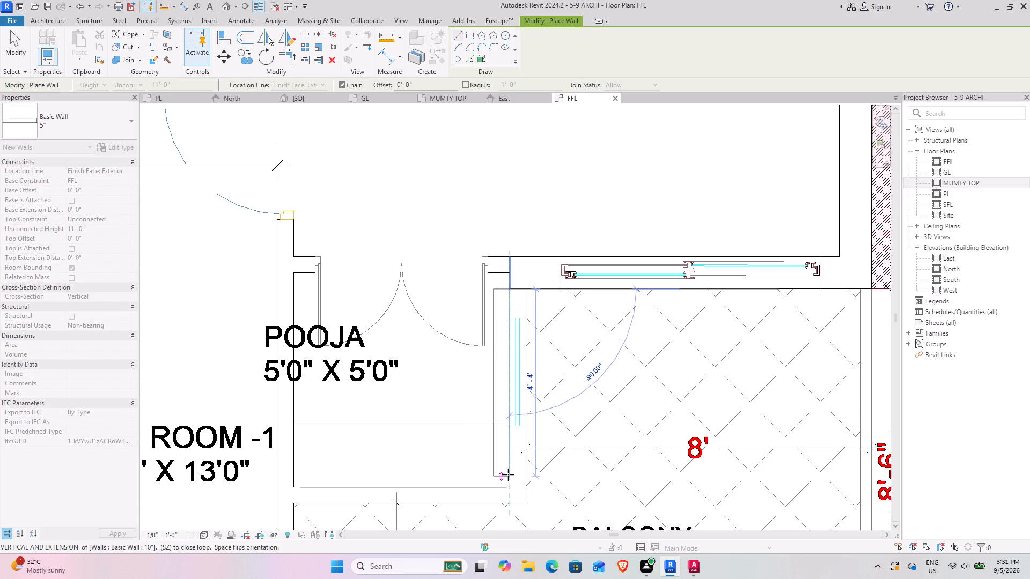
{"action": "key", "text": "space"}
{"action": "left_click", "coordinate": [506, 501]}
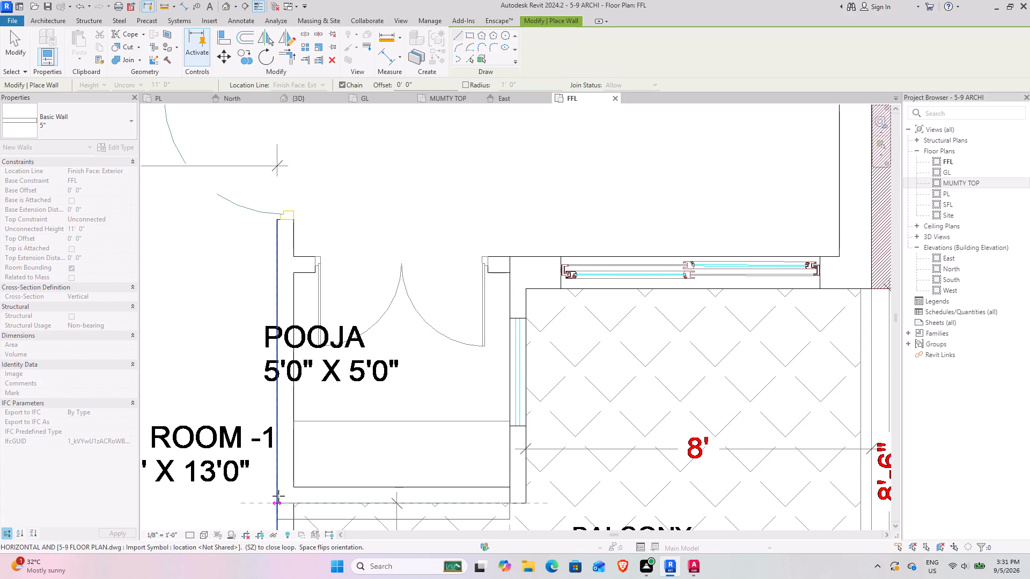
{"action": "key", "text": "space"}
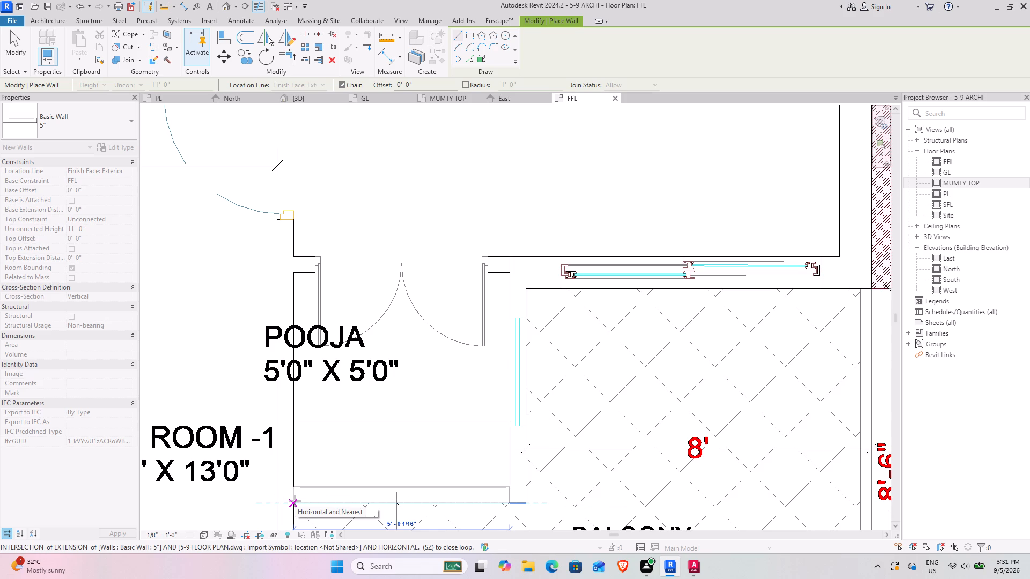
{"action": "scroll", "coordinate": [301, 500], "scroll_direction": "up", "scroll_amount": 5}
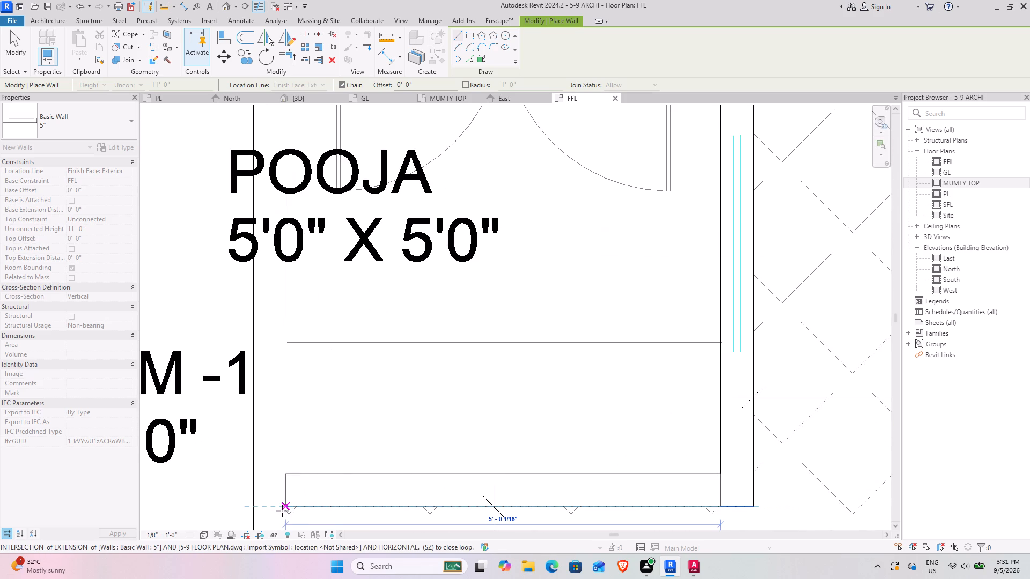
{"action": "scroll", "coordinate": [286, 506], "scroll_direction": "up", "scroll_amount": 4}
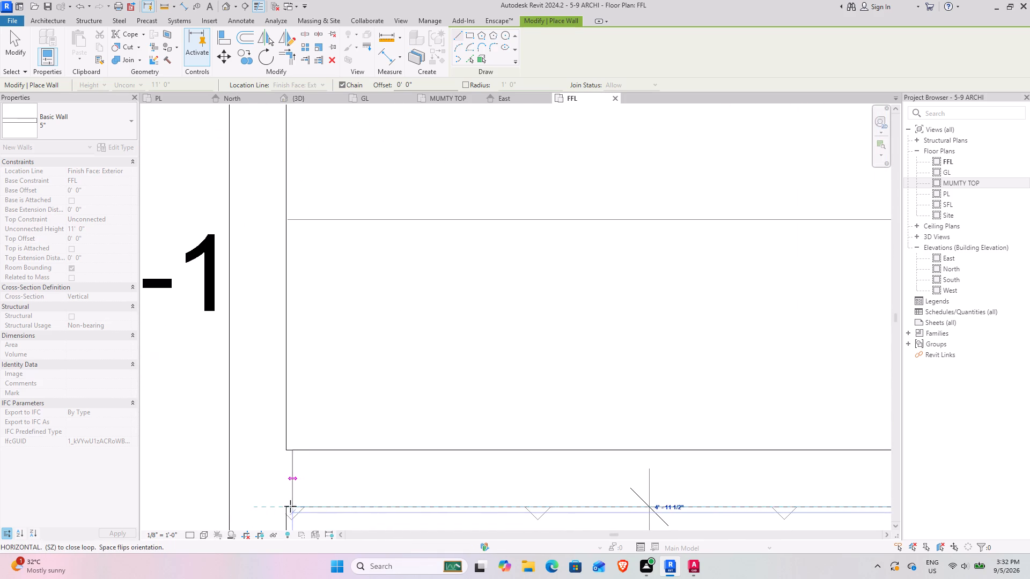
{"action": "left_click", "coordinate": [289, 506]}
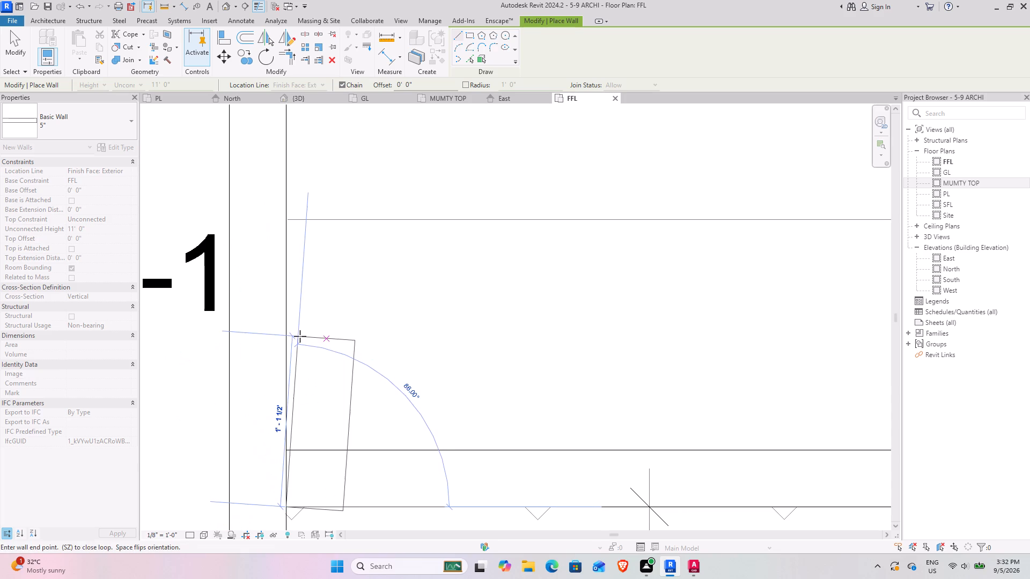
Continue the 5" wall from the pooja room's balcony-side corner along Bed Room-1 to the bedroom door jamb, flipped onto the plan's wall lines.
{"action": "key", "text": "space"}
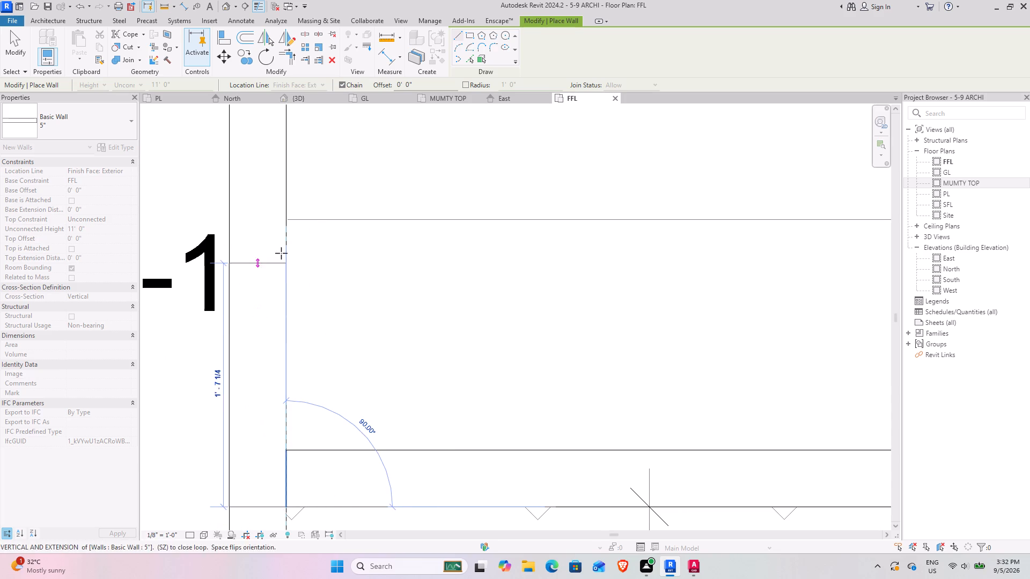
{"action": "scroll", "coordinate": [284, 197], "scroll_direction": "down", "scroll_amount": 3}
{"action": "middle_click_drag", "start_coordinate": [276, 157], "coordinate": [325, 467]}
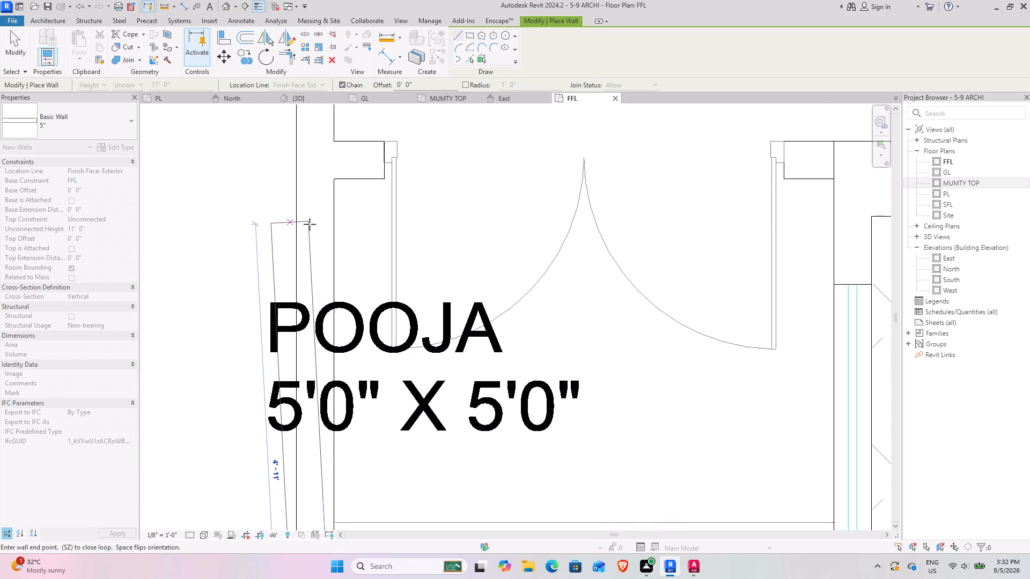
{"action": "scroll", "coordinate": [311, 224], "scroll_direction": "down", "scroll_amount": 2}
{"action": "middle_click_drag", "start_coordinate": [334, 143], "coordinate": [349, 482]}
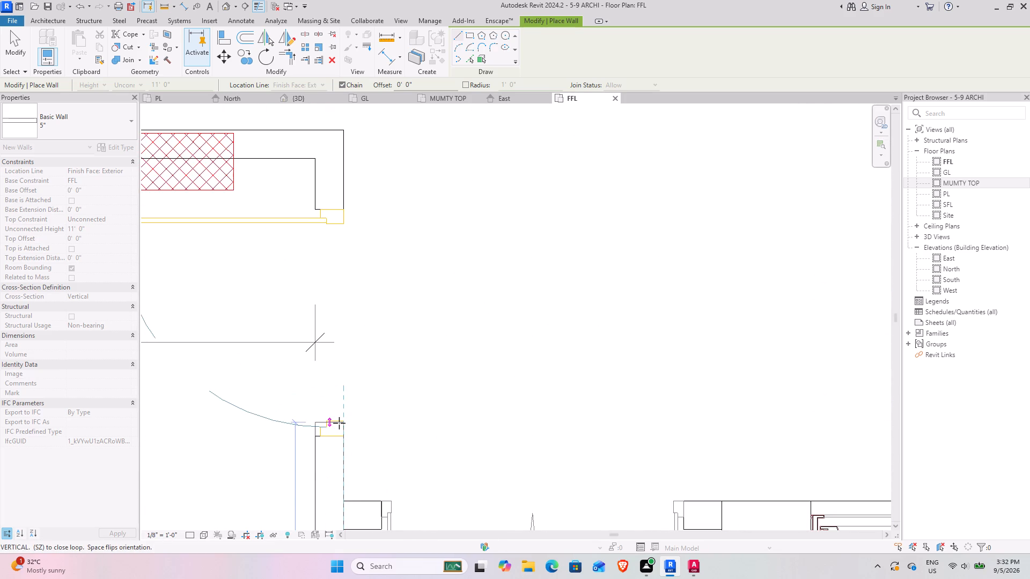
{"action": "scroll", "coordinate": [342, 438], "scroll_direction": "up", "scroll_amount": 11}
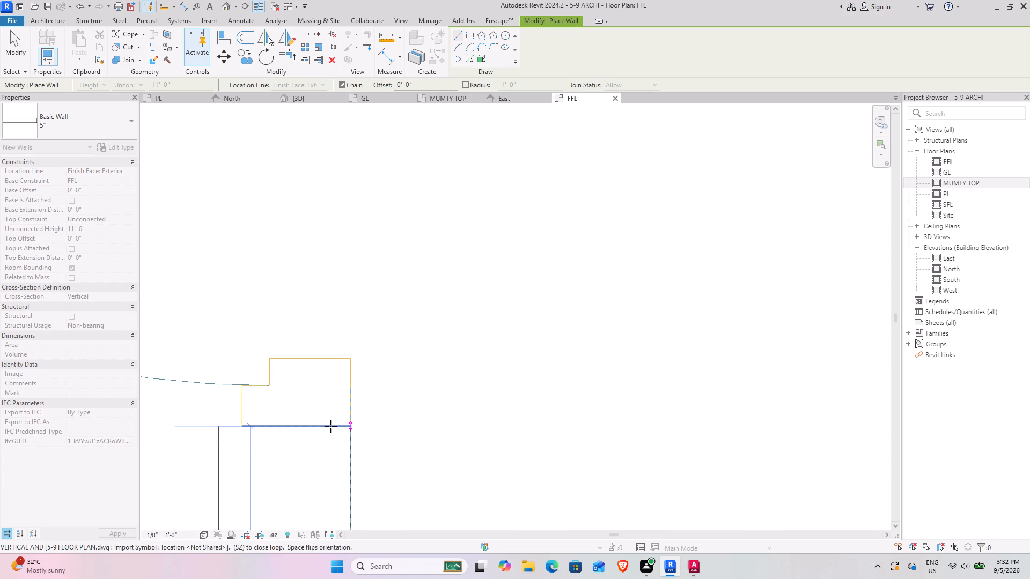
{"action": "left_click", "coordinate": [330, 426]}
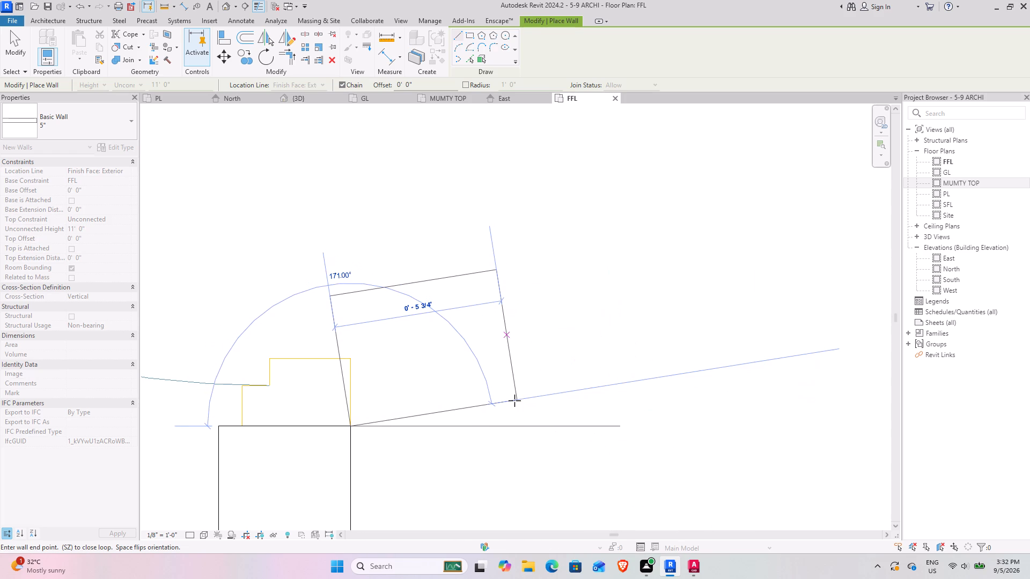
{"action": "key", "text": "Escape"}
Draw the short 5" wall stub from the pooja door jamb back to the Bed Room-1 wall.
{"action": "scroll", "coordinate": [480, 372], "scroll_direction": "down", "scroll_amount": 5}
{"action": "scroll", "coordinate": [427, 280], "scroll_direction": "down", "scroll_amount": 3}
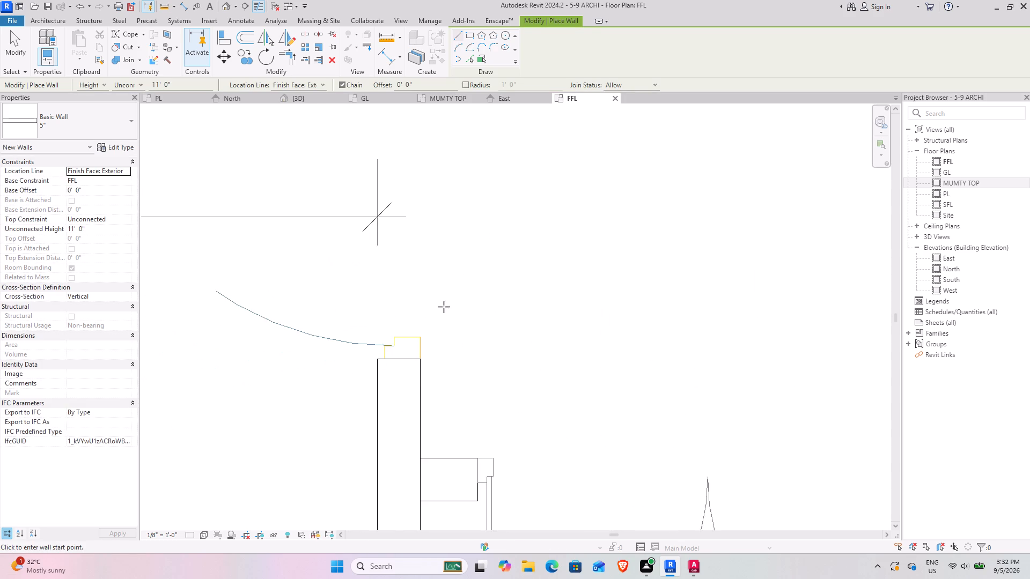
{"action": "scroll", "coordinate": [446, 310], "scroll_direction": "down", "scroll_amount": 3}
{"action": "middle_click_drag", "start_coordinate": [475, 410], "coordinate": [510, 332]}
{"action": "left_click", "coordinate": [505, 355]}
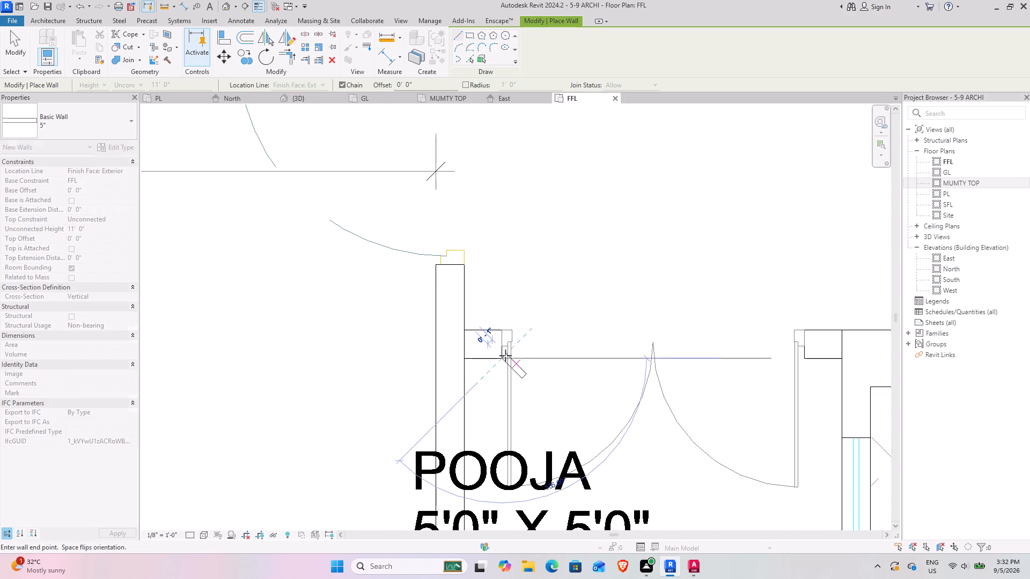
{"action": "left_click", "coordinate": [467, 358]}
{"action": "key", "text": "Escape"}
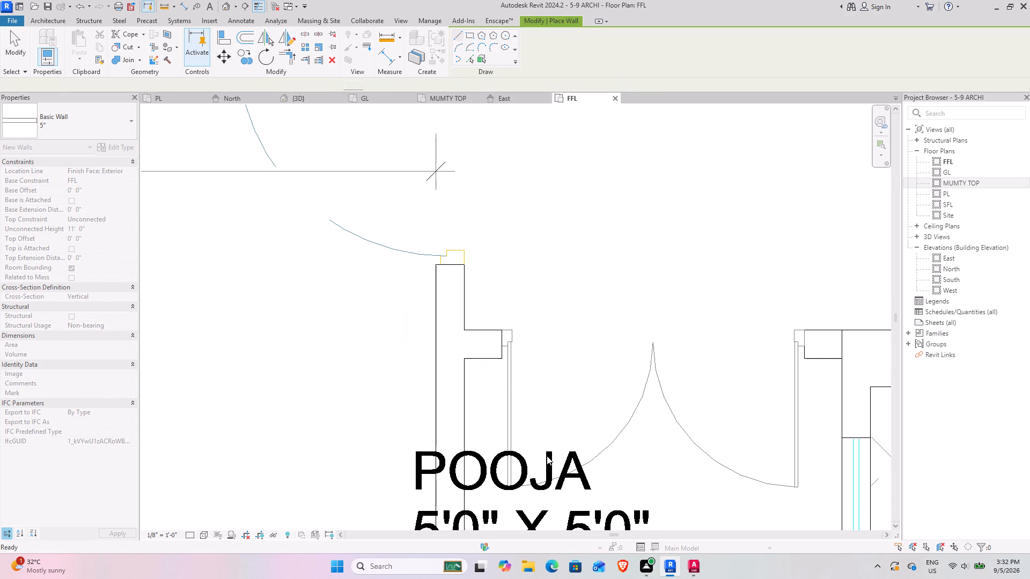
Draw a flipped 5" wall about 2'-9" long from the pooja corner between Bed Room-1 and the balcony to the 10" exterior wall.
{"action": "middle_click_drag", "start_coordinate": [490, 416], "coordinate": [539, 197]}
{"action": "scroll", "coordinate": [543, 231], "scroll_direction": "down", "scroll_amount": 4}
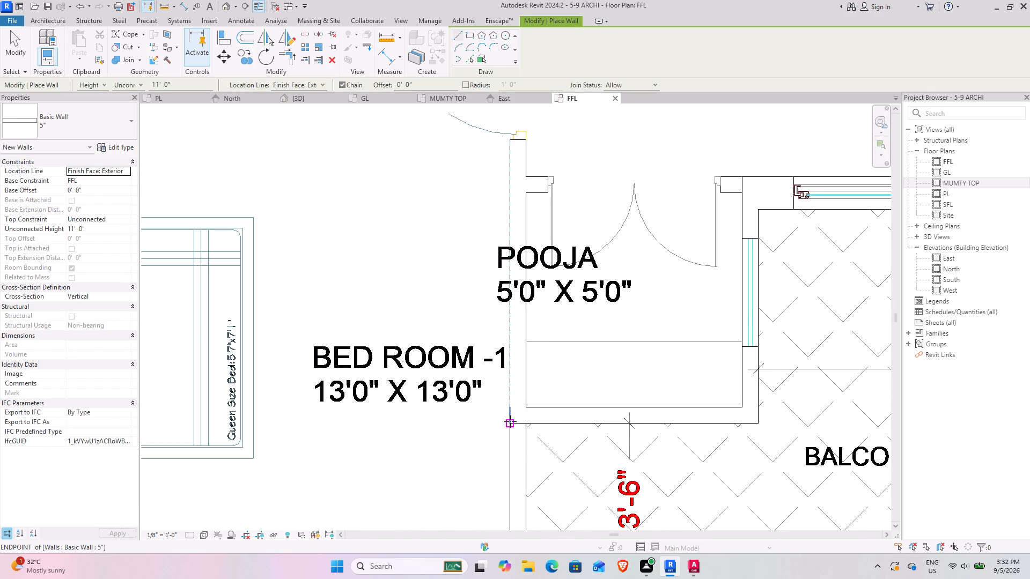
{"action": "left_click", "coordinate": [510, 421]}
{"action": "middle_click_drag", "start_coordinate": [527, 506], "coordinate": [501, 267]}
{"action": "key", "text": "space"}
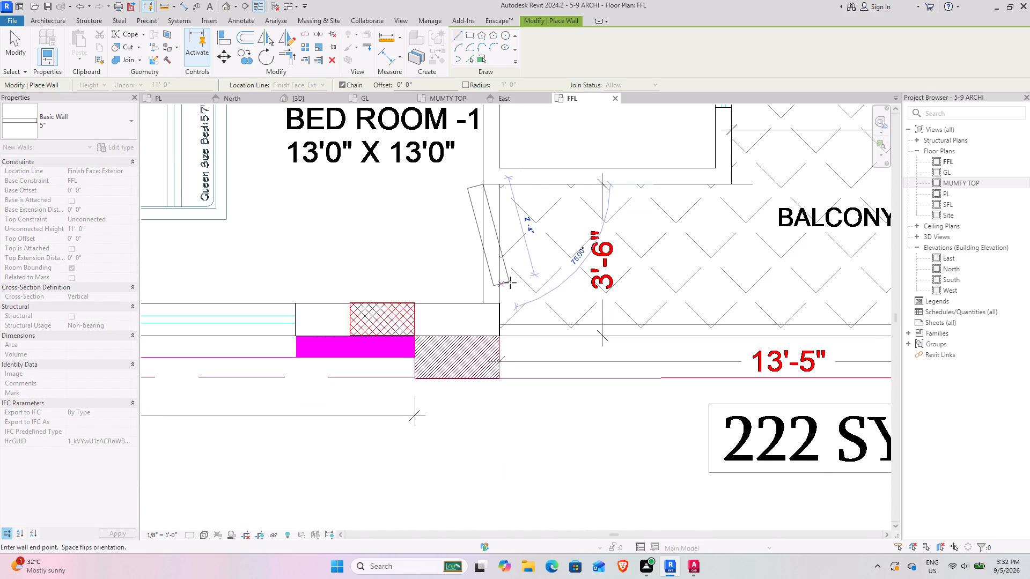
{"action": "left_click", "coordinate": [486, 305]}
{"action": "key", "text": "Escape"}
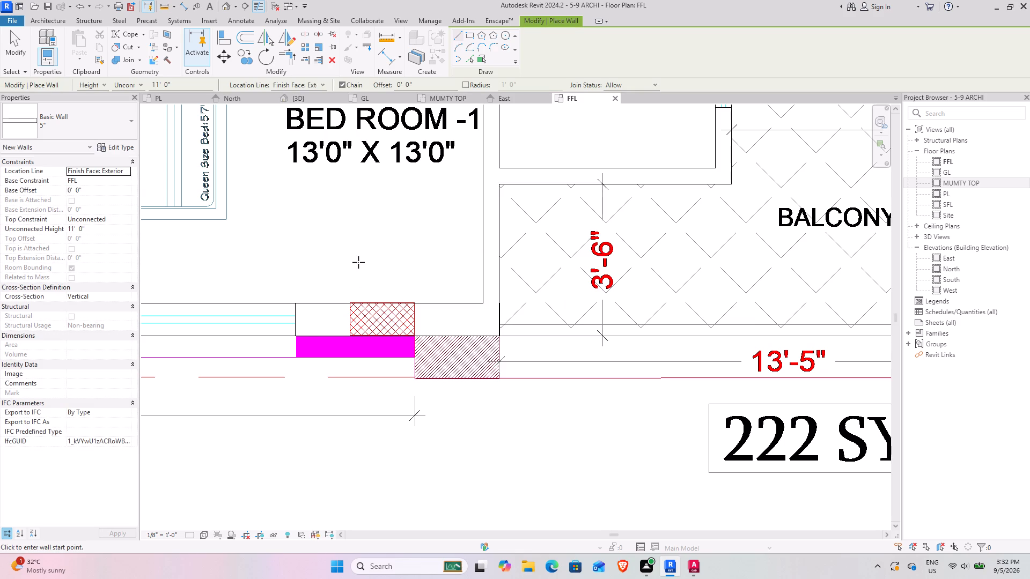
Draw chained 5" walls around Bed Room-1's toilet, from the 18'-1" side to its corner and about 5'-10 1/2" across to the 41'-9" side.
{"action": "scroll", "coordinate": [358, 262], "scroll_direction": "down", "scroll_amount": 4}
{"action": "middle_click_drag", "start_coordinate": [351, 262], "coordinate": [362, 292]}
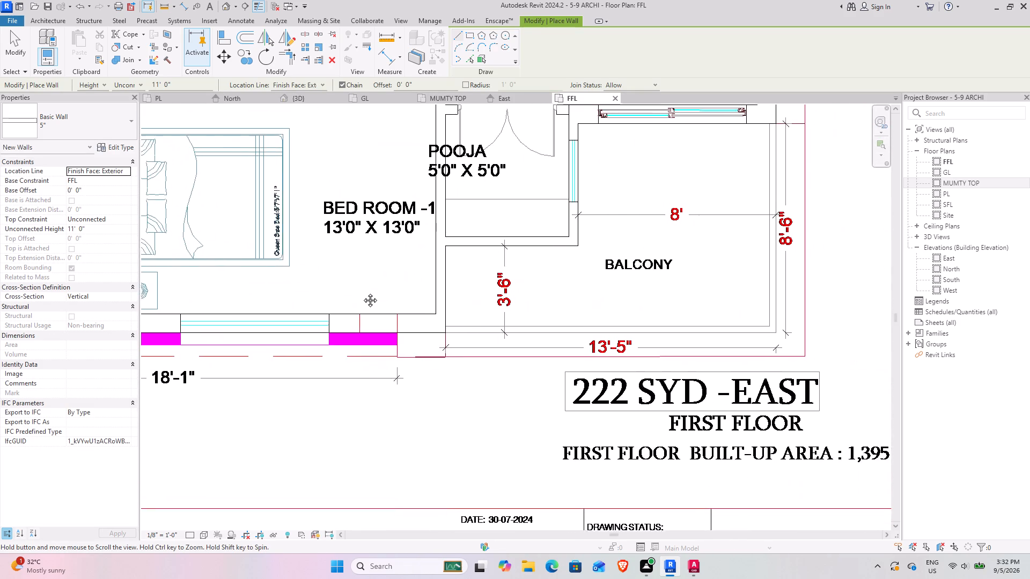
{"action": "middle_click_drag", "start_coordinate": [362, 292], "coordinate": [749, 404]}
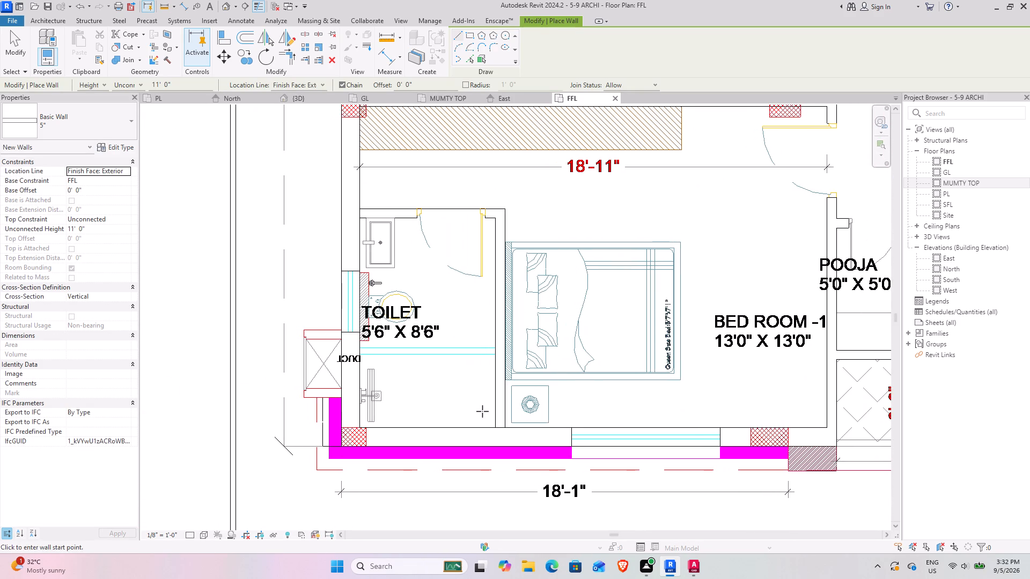
{"action": "left_click", "coordinate": [504, 425]}
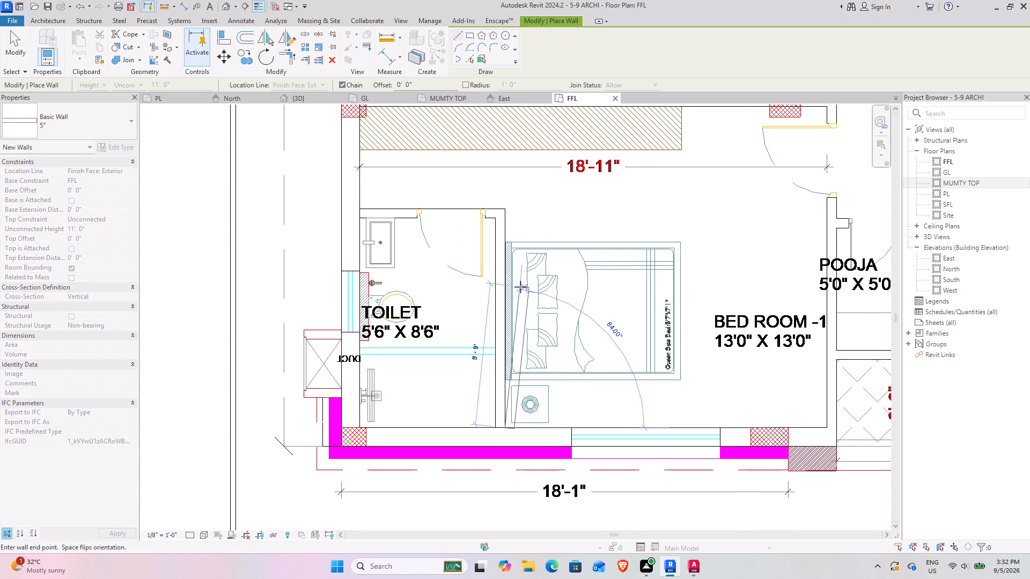
{"action": "key", "text": "space"}
{"action": "left_click", "coordinate": [508, 212]}
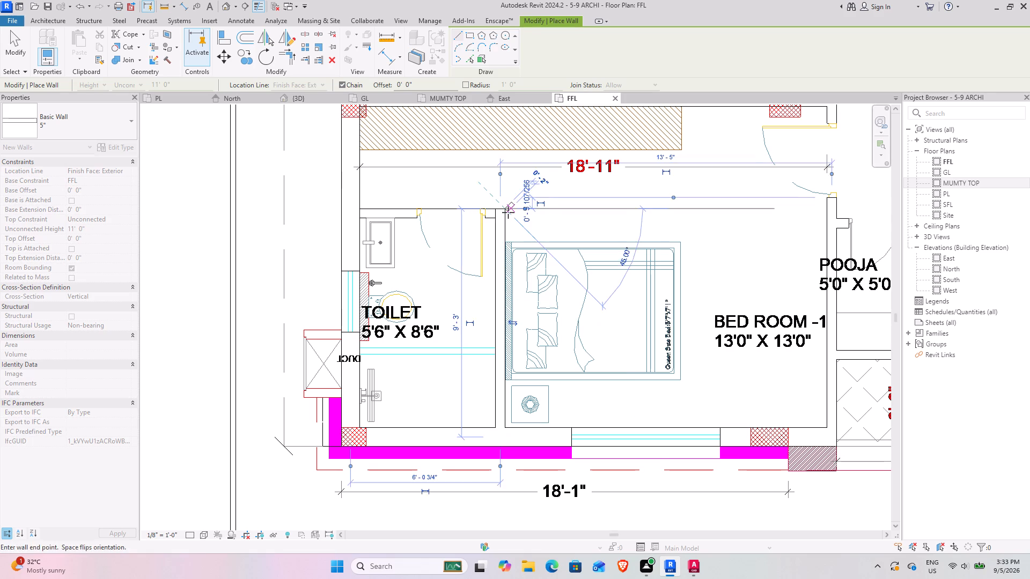
{"action": "left_click", "coordinate": [363, 204]}
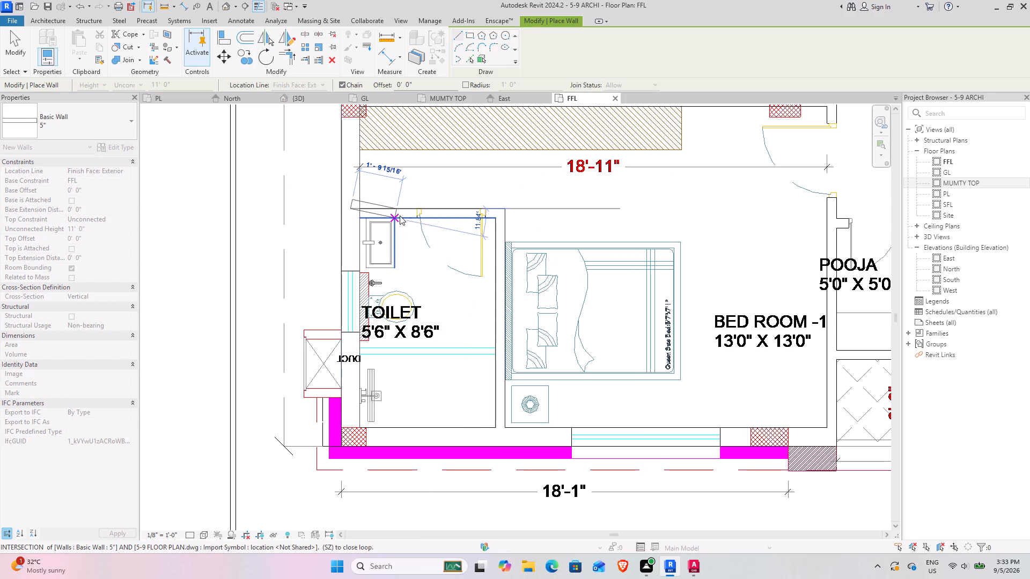
{"action": "key", "text": "Escape"}
Draw chained 5" walls from Bed Room-1's door jamb about 4'-0" to the corner and about 19'-3 1/2" along the Multipurpose Room to the exterior wall.
{"action": "middle_click_drag", "start_coordinate": [447, 177], "coordinate": [463, 425]}
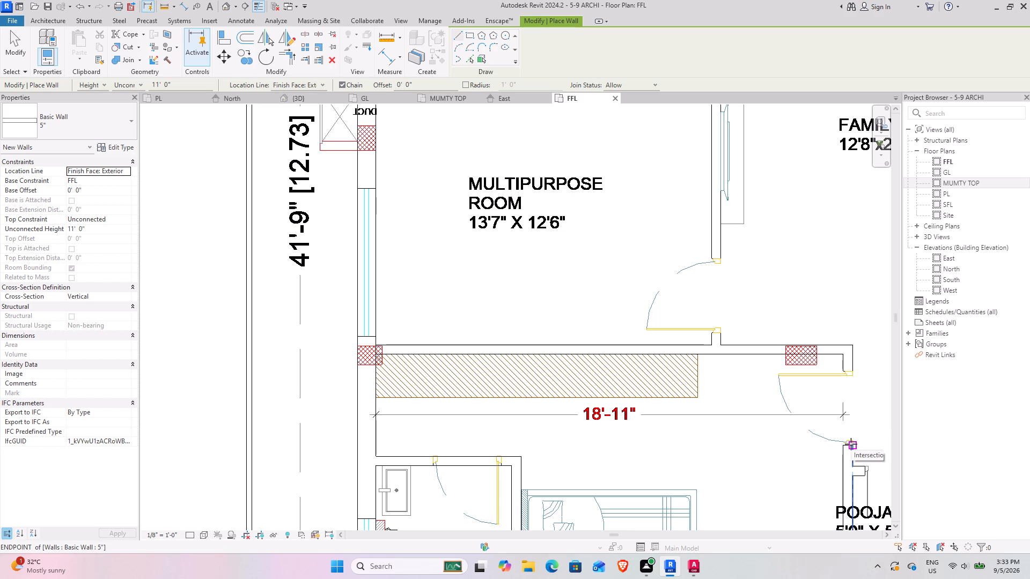
{"action": "left_click", "coordinate": [851, 444]}
{"action": "key", "text": "space"}
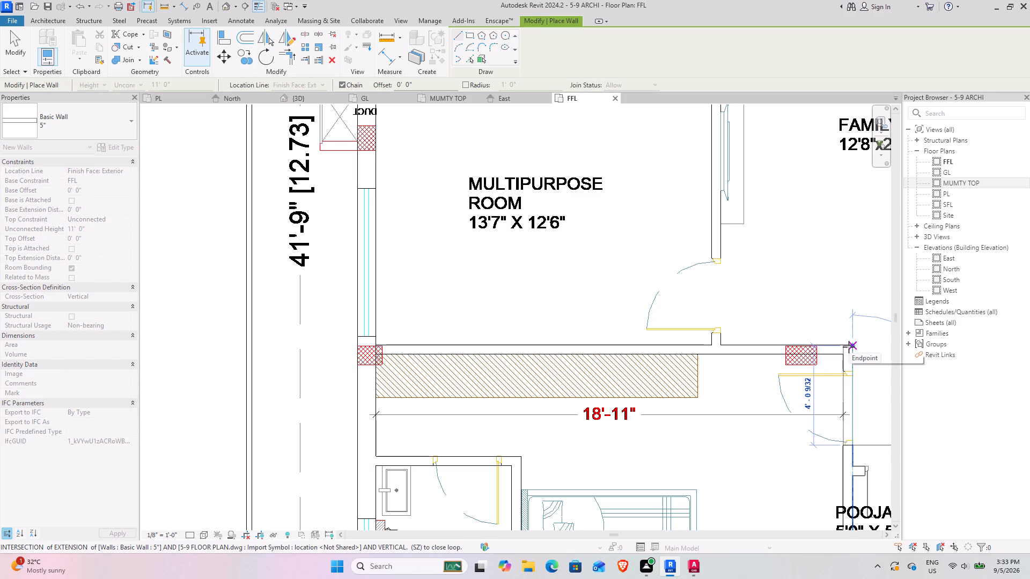
{"action": "scroll", "coordinate": [852, 345], "scroll_direction": "up", "scroll_amount": 4}
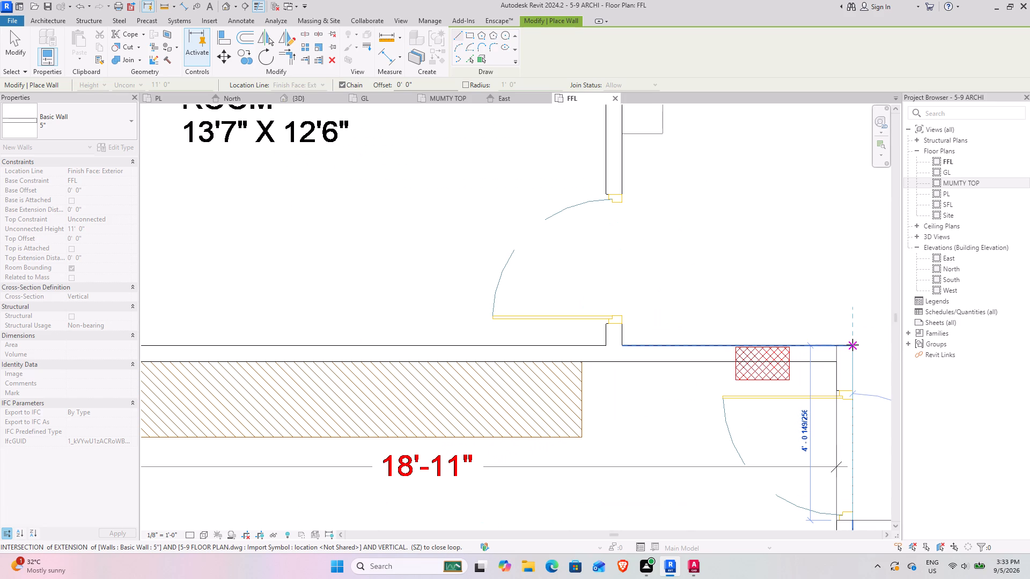
{"action": "scroll", "coordinate": [853, 345], "scroll_direction": "up", "scroll_amount": 7}
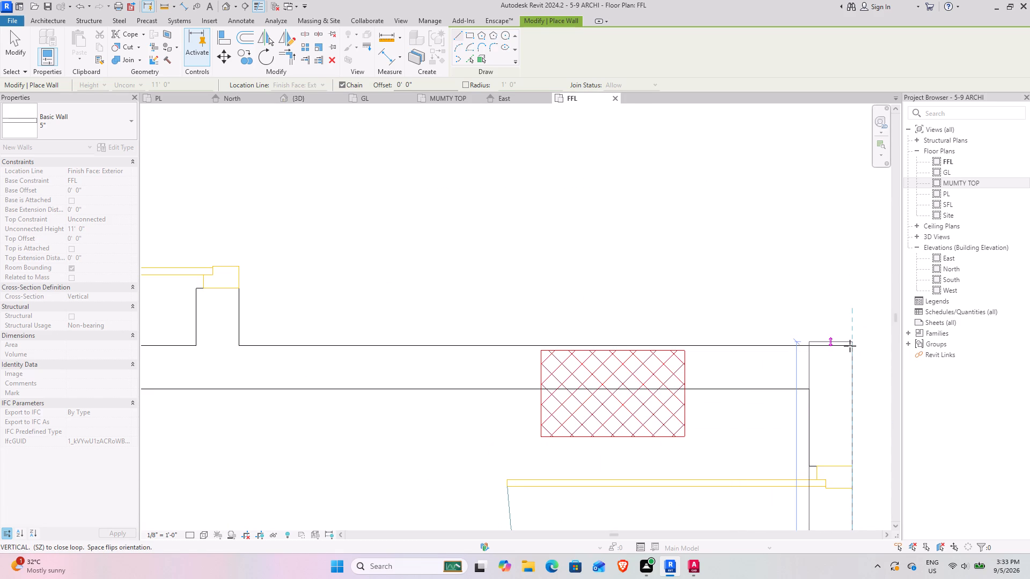
{"action": "left_click", "coordinate": [847, 346]}
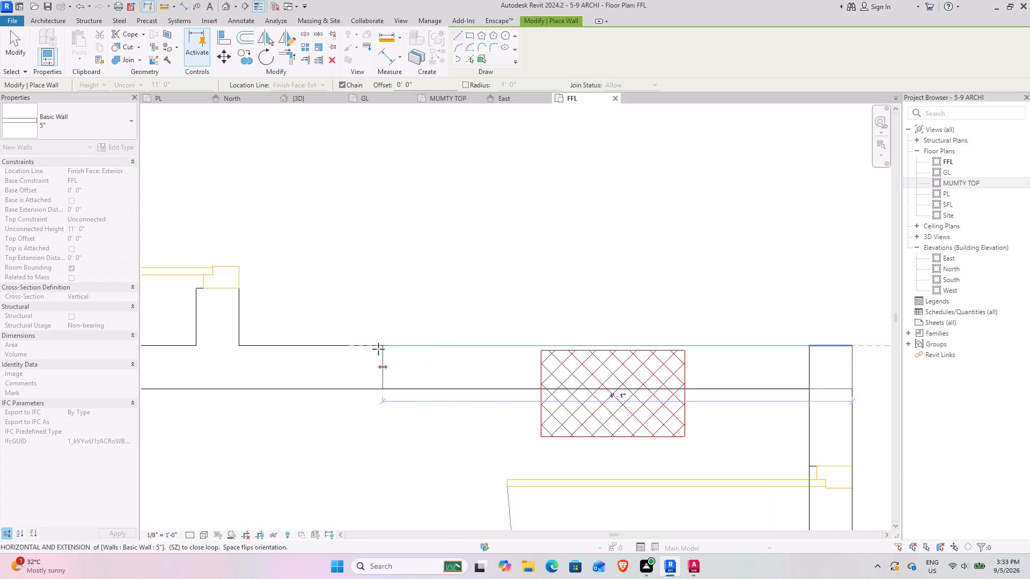
{"action": "middle_click_drag", "start_coordinate": [362, 347], "coordinate": [801, 365]}
{"action": "scroll", "coordinate": [730, 366], "scroll_direction": "down", "scroll_amount": 5}
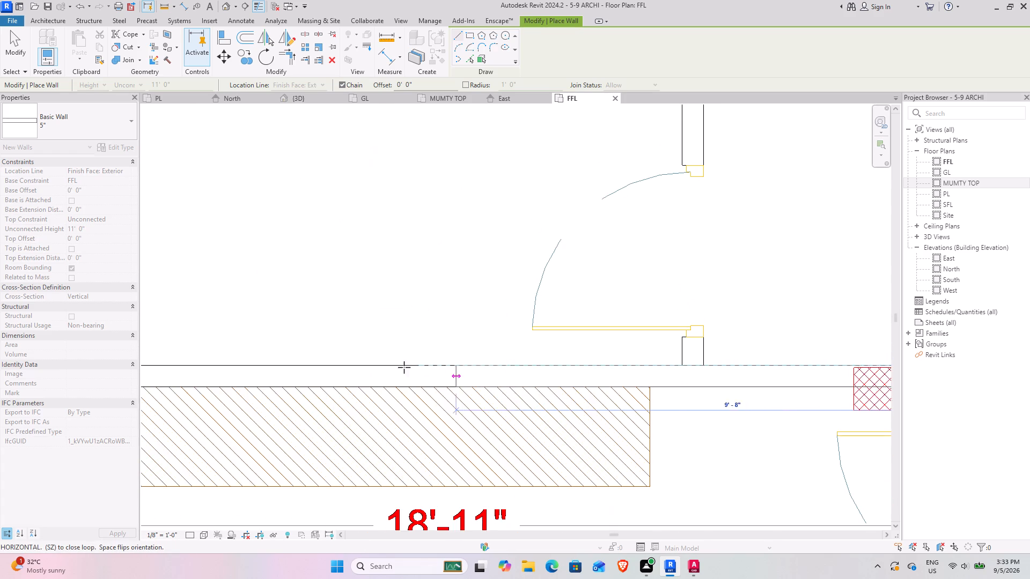
{"action": "scroll", "coordinate": [372, 365], "scroll_direction": "down", "scroll_amount": 5}
{"action": "middle_click_drag", "start_coordinate": [359, 366], "coordinate": [709, 382]}
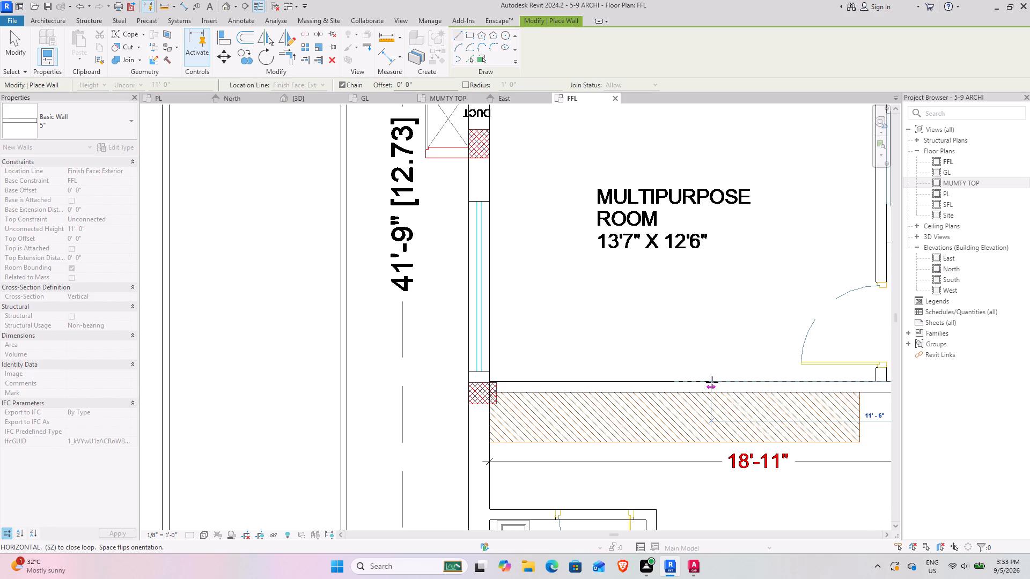
{"action": "left_click", "coordinate": [489, 384]}
{"action": "key", "text": "Escape"}
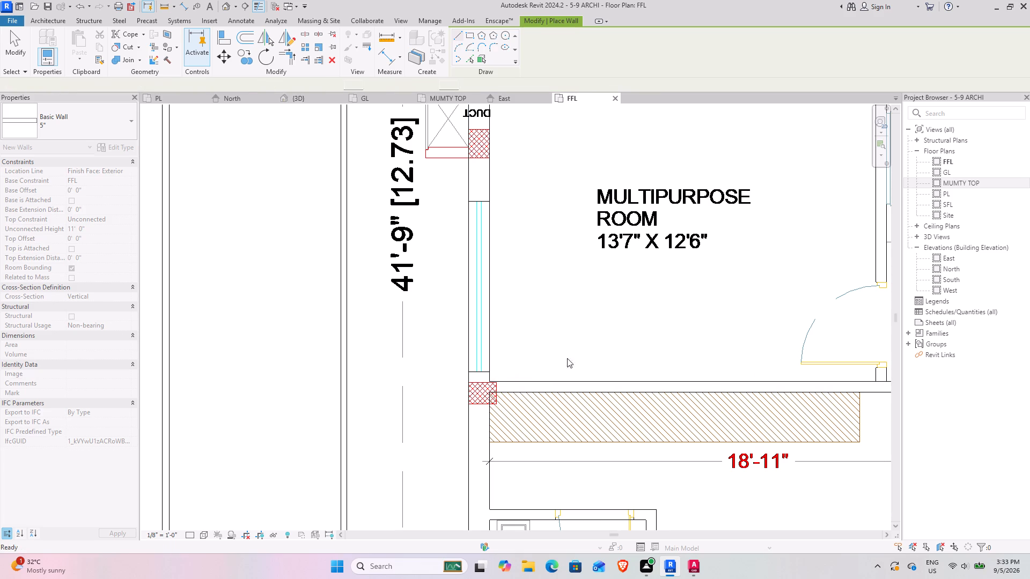
Draw the 5" wall between M. Bed Room and the Multipurpose Room from the 41'-9" side exterior wall to the family living corner.
{"action": "scroll", "coordinate": [565, 312], "scroll_direction": "down", "scroll_amount": 5}
{"action": "middle_click_drag", "start_coordinate": [657, 307], "coordinate": [482, 407]}
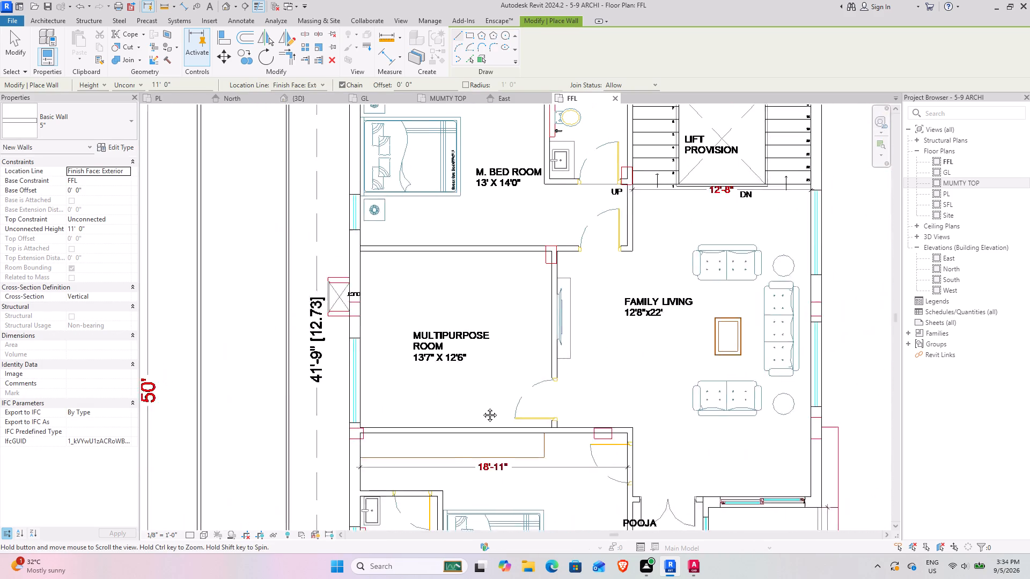
{"action": "middle_click_drag", "start_coordinate": [482, 407], "coordinate": [482, 422]}
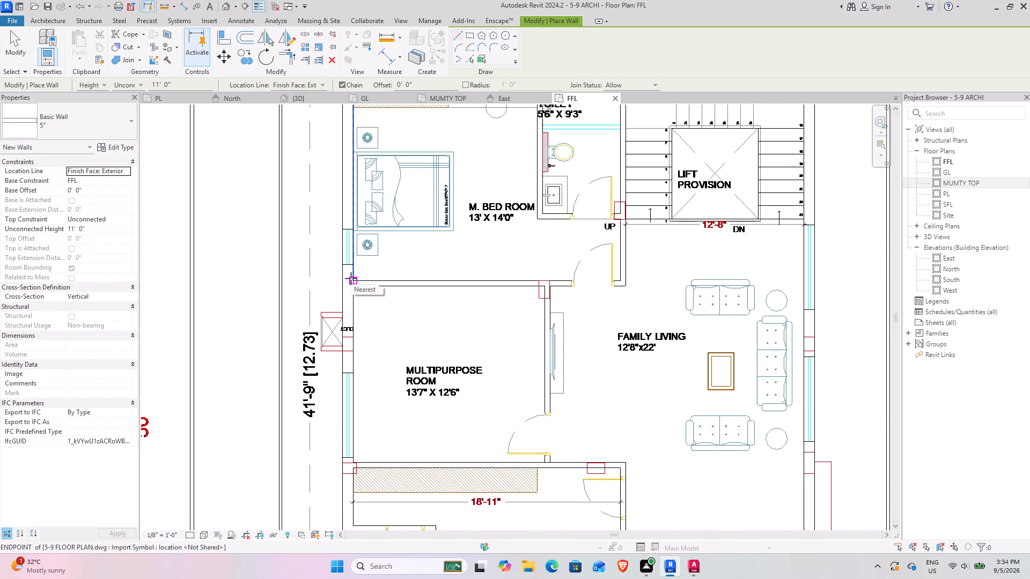
{"action": "left_click", "coordinate": [356, 281]}
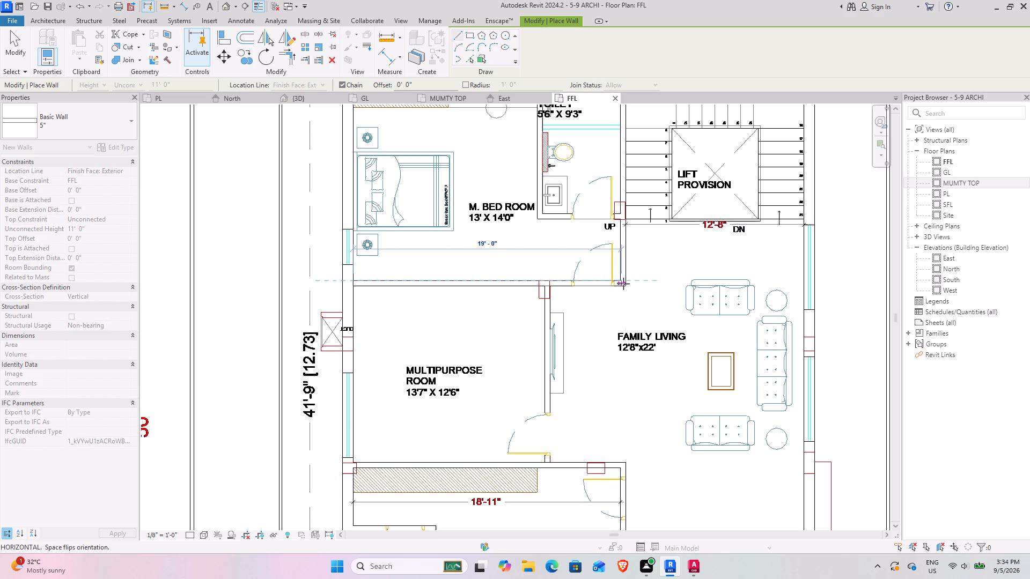
{"action": "scroll", "coordinate": [627, 284], "scroll_direction": "up", "scroll_amount": 5}
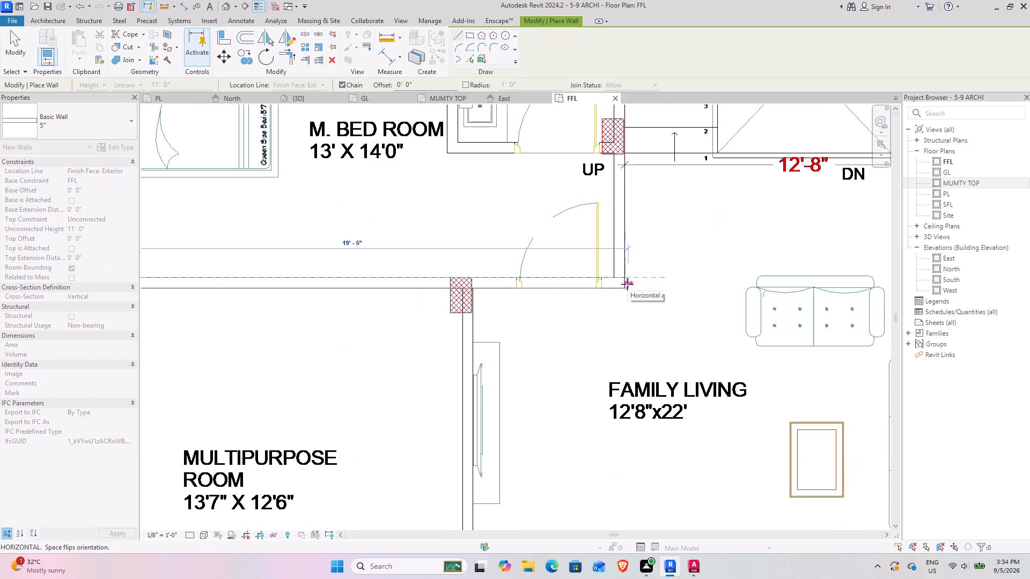
{"action": "scroll", "coordinate": [627, 284], "scroll_direction": "up", "scroll_amount": 10}
{"action": "left_click", "coordinate": [614, 283]}
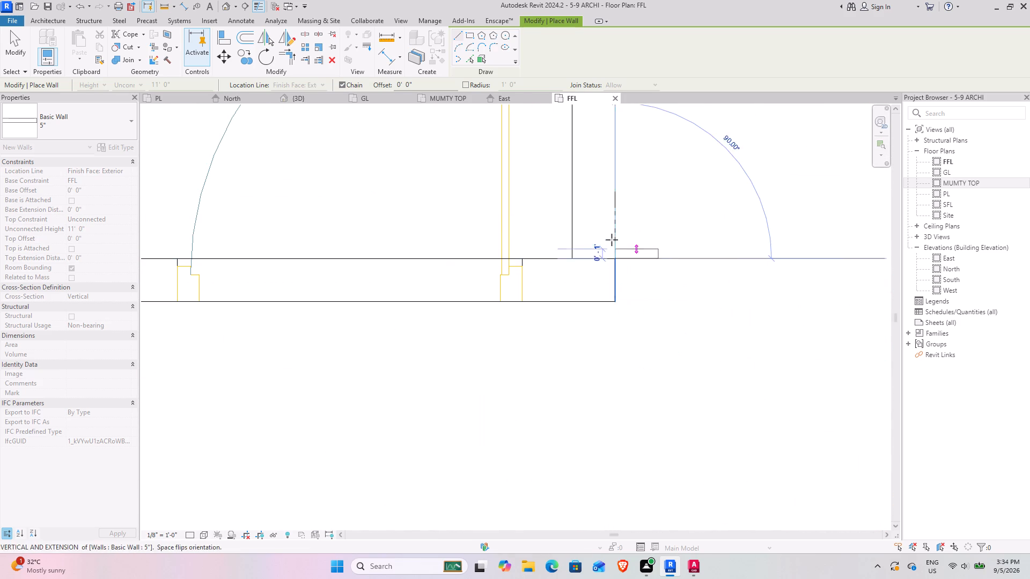
Continue the 5" wall from that corner between the toilet and staircase to the 33'-5" side exterior wall, flipped onto the plan's wall lines.
{"action": "key", "text": "space"}
{"action": "scroll", "coordinate": [617, 167], "scroll_direction": "down", "scroll_amount": 4}
{"action": "middle_click_drag", "start_coordinate": [619, 161], "coordinate": [632, 286]}
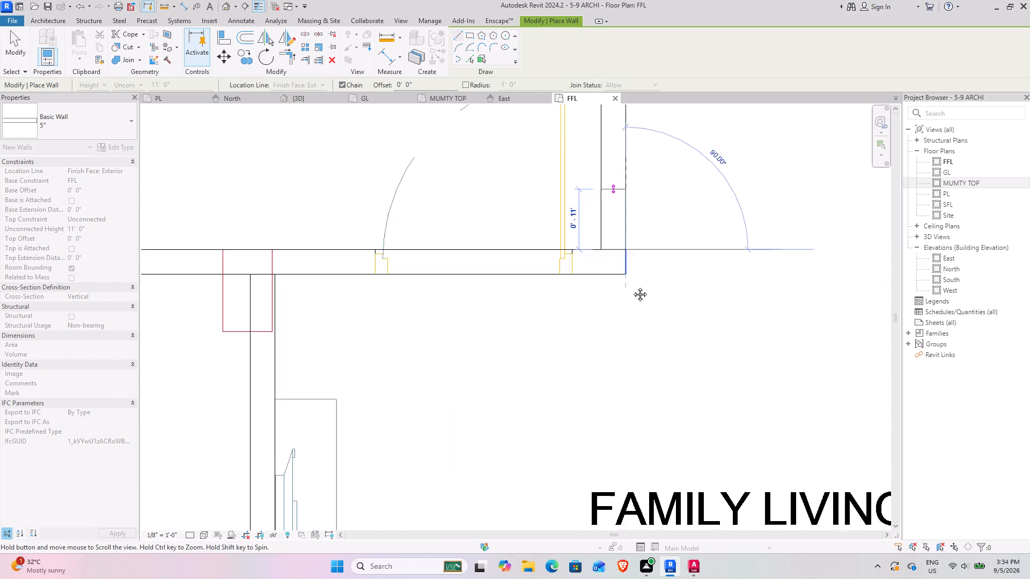
{"action": "middle_click_drag", "start_coordinate": [632, 286], "coordinate": [638, 550]}
{"action": "scroll", "coordinate": [627, 327], "scroll_direction": "down", "scroll_amount": 3}
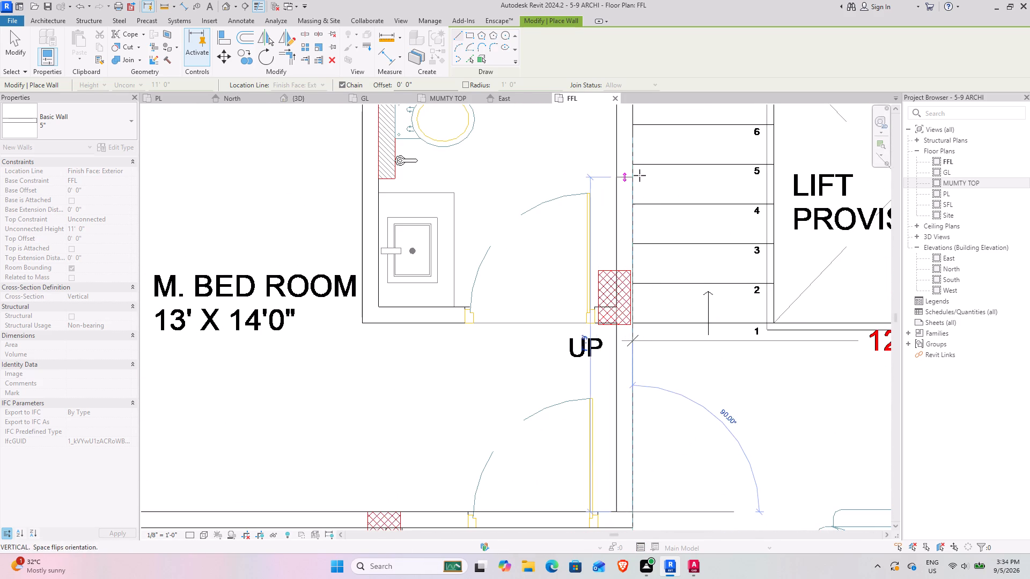
{"action": "middle_click_drag", "start_coordinate": [639, 175], "coordinate": [652, 516]}
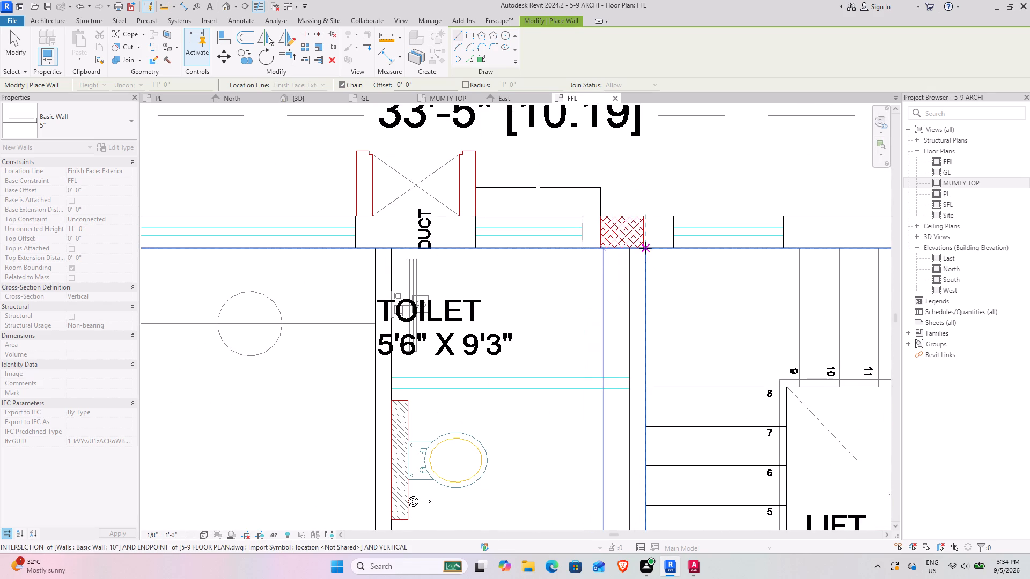
{"action": "left_click", "coordinate": [645, 247]}
{"action": "key", "text": "Escape"}
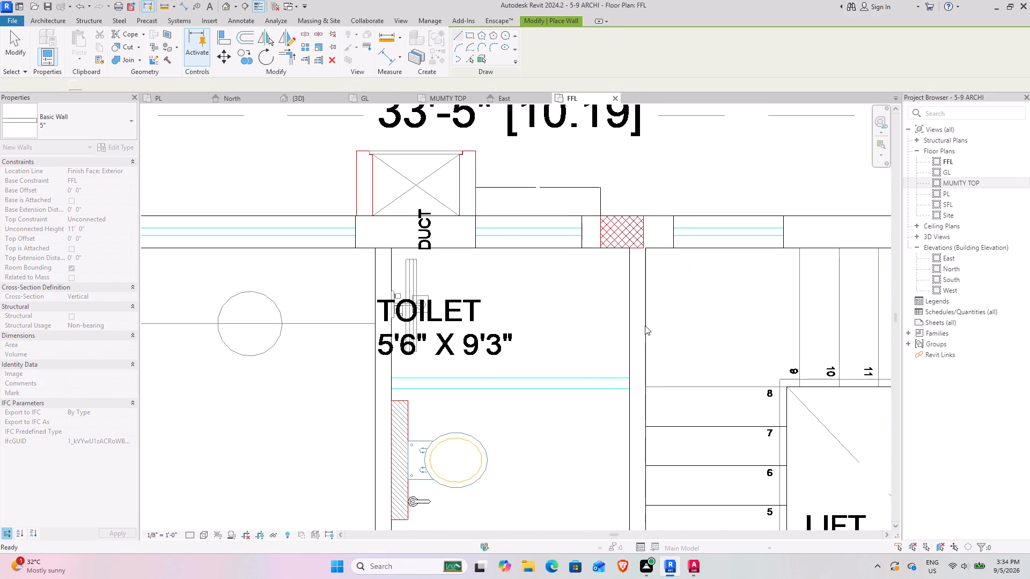
Draw chained 5" walls around M. Bed Room's toilet, about 5'-10 1/2" from the staircase-side wall and 9'-7 1/2" to the 33'-5" side exterior wall.
{"action": "middle_click_drag", "start_coordinate": [636, 372], "coordinate": [667, 136]}
{"action": "scroll", "coordinate": [650, 425], "scroll_direction": "up", "scroll_amount": 9}
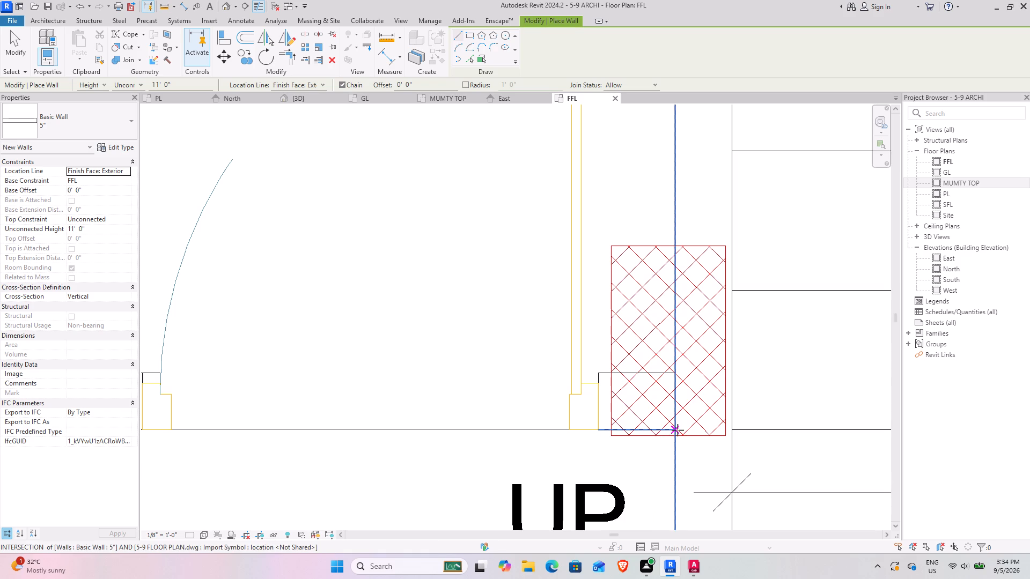
{"action": "left_click", "coordinate": [674, 430]}
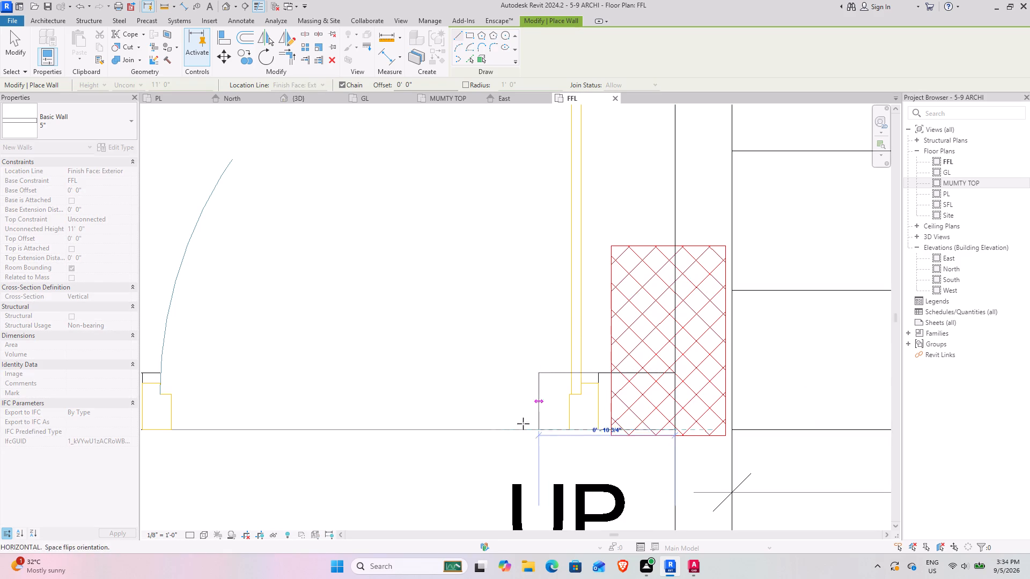
{"action": "middle_click_drag", "start_coordinate": [319, 436], "coordinate": [752, 444]}
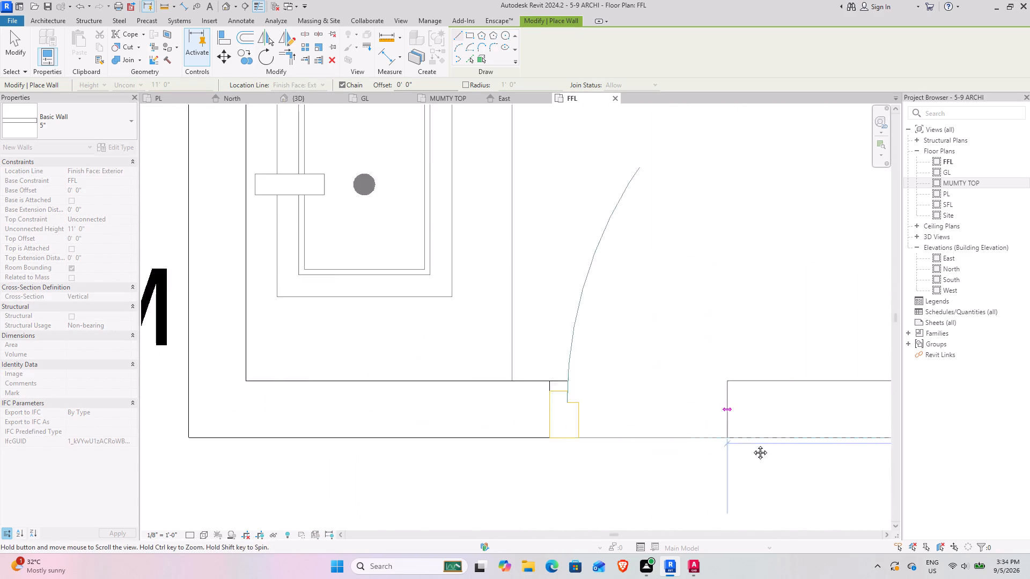
{"action": "middle_click_drag", "start_coordinate": [752, 444], "coordinate": [807, 446]}
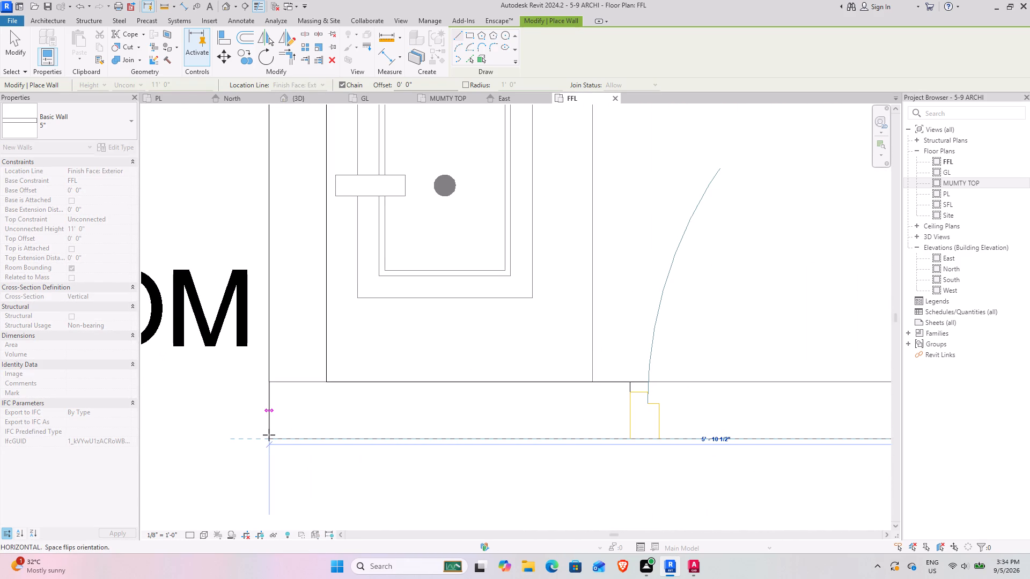
{"action": "left_click", "coordinate": [269, 435]}
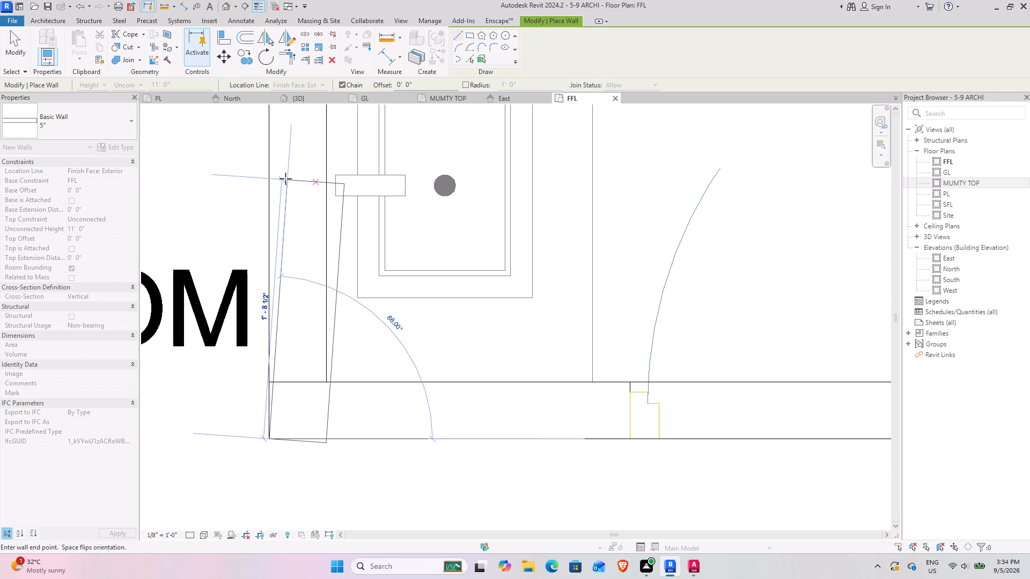
{"action": "middle_click_drag", "start_coordinate": [270, 137], "coordinate": [285, 438]}
{"action": "scroll", "coordinate": [288, 323], "scroll_direction": "down", "scroll_amount": 4}
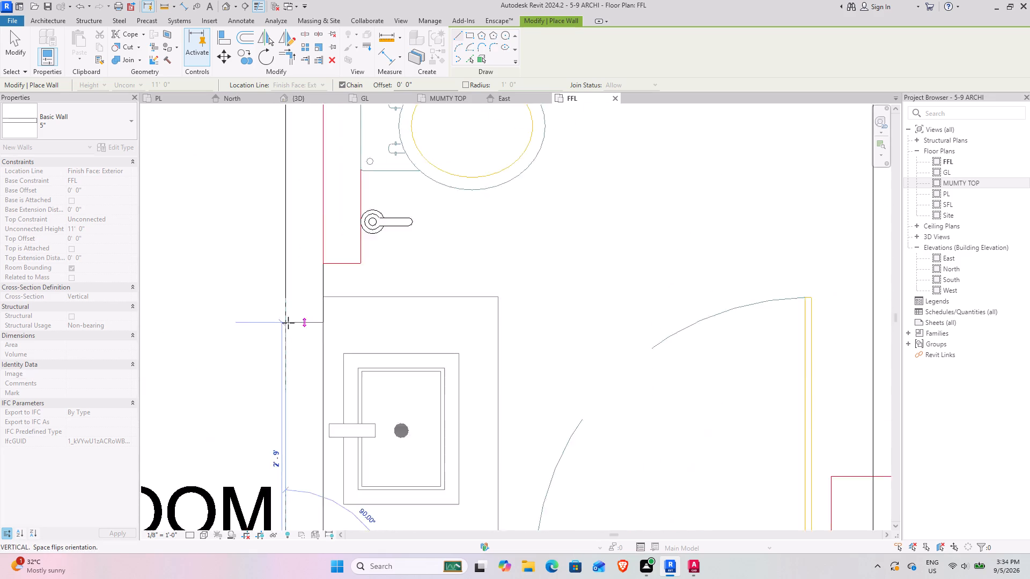
{"action": "scroll", "coordinate": [288, 323], "scroll_direction": "down", "scroll_amount": 2}
{"action": "scroll", "coordinate": [293, 227], "scroll_direction": "down", "scroll_amount": 3}
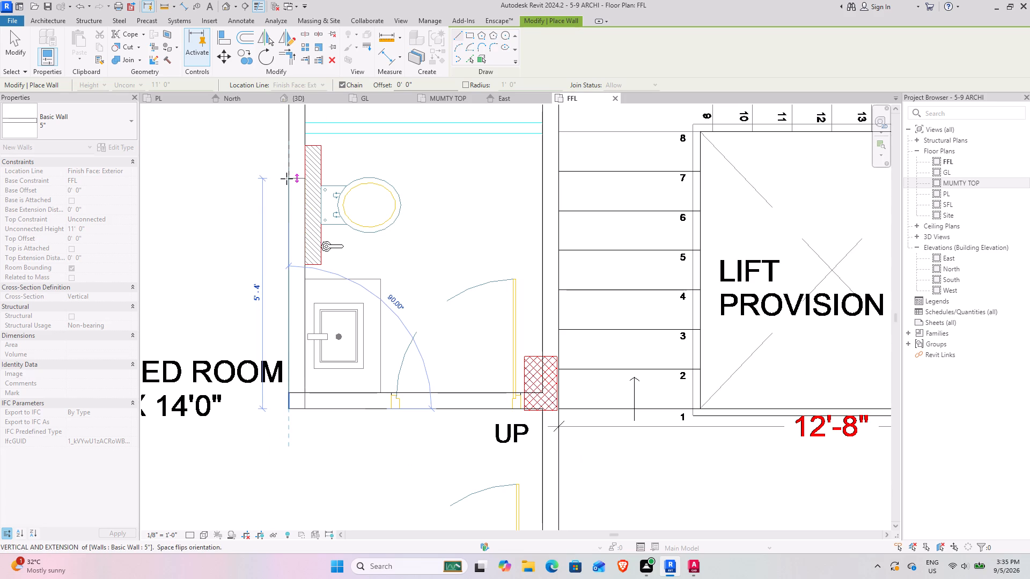
{"action": "middle_click_drag", "start_coordinate": [287, 178], "coordinate": [304, 439]}
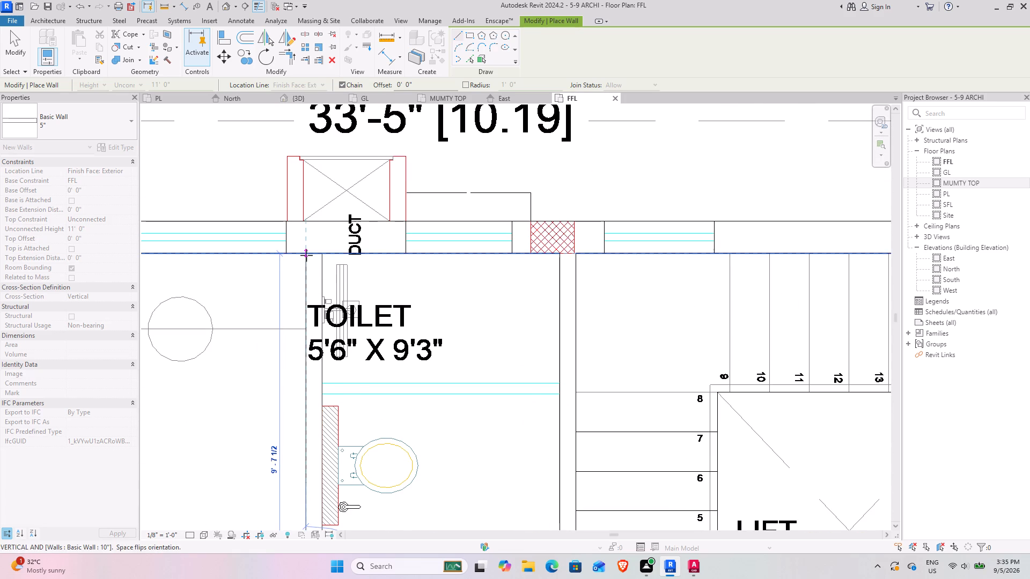
{"action": "left_click", "coordinate": [306, 255]}
{"action": "key", "text": "Escape"}
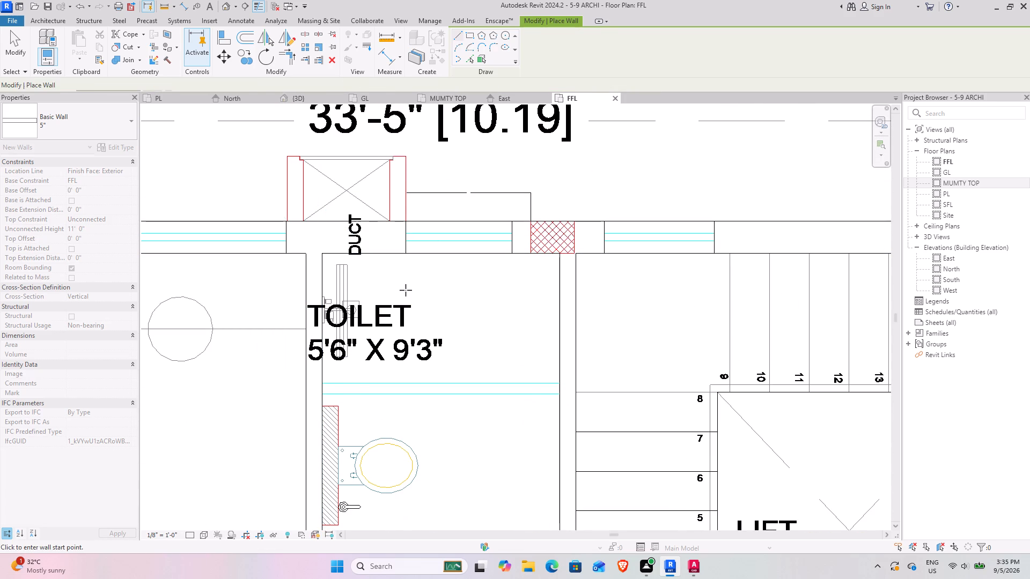
{"action": "scroll", "coordinate": [406, 290], "scroll_direction": "down", "scroll_amount": 5}
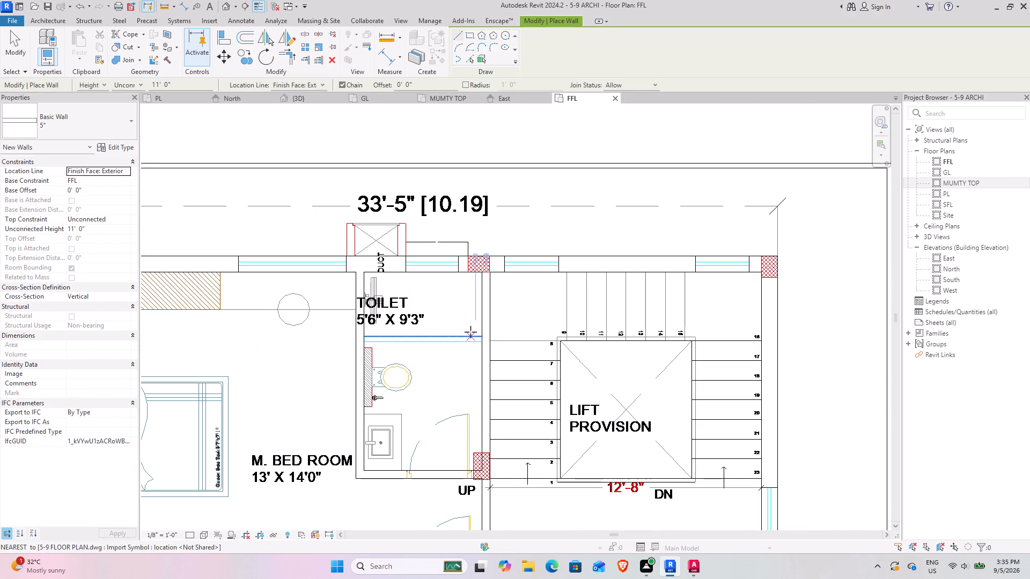
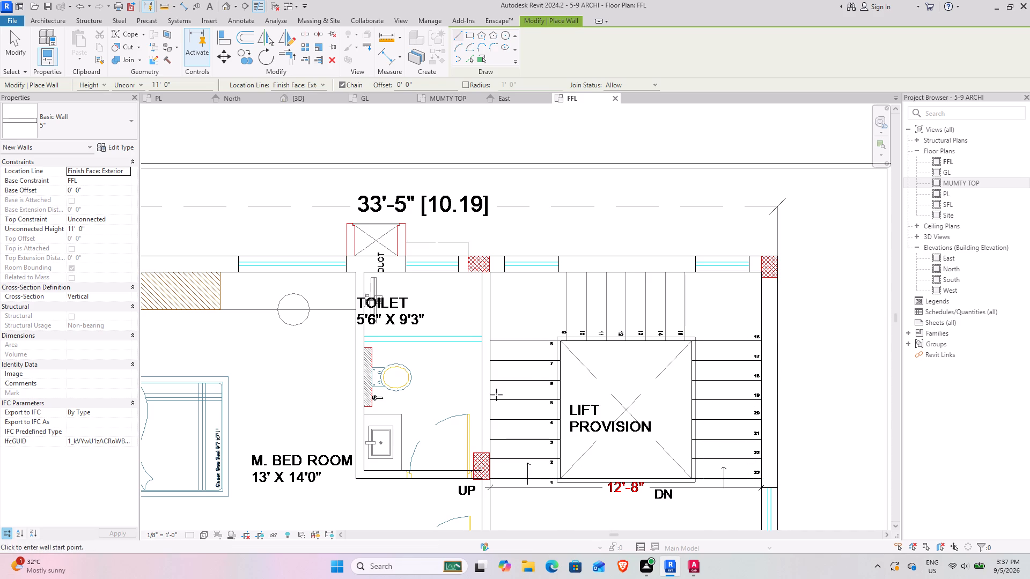
Draw the 5" wall between the Multipurpose Room and Family Living, about 12'-6" long, flipped onto the plan's wall lines.
{"action": "middle_click_drag", "start_coordinate": [505, 392], "coordinate": [724, 250]}
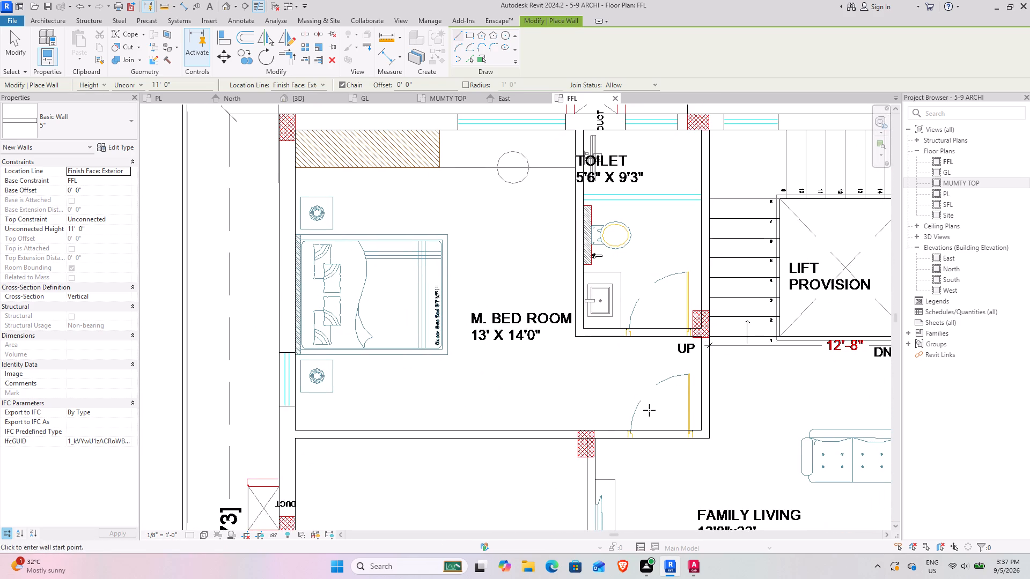
{"action": "middle_click_drag", "start_coordinate": [570, 433], "coordinate": [582, 270]}
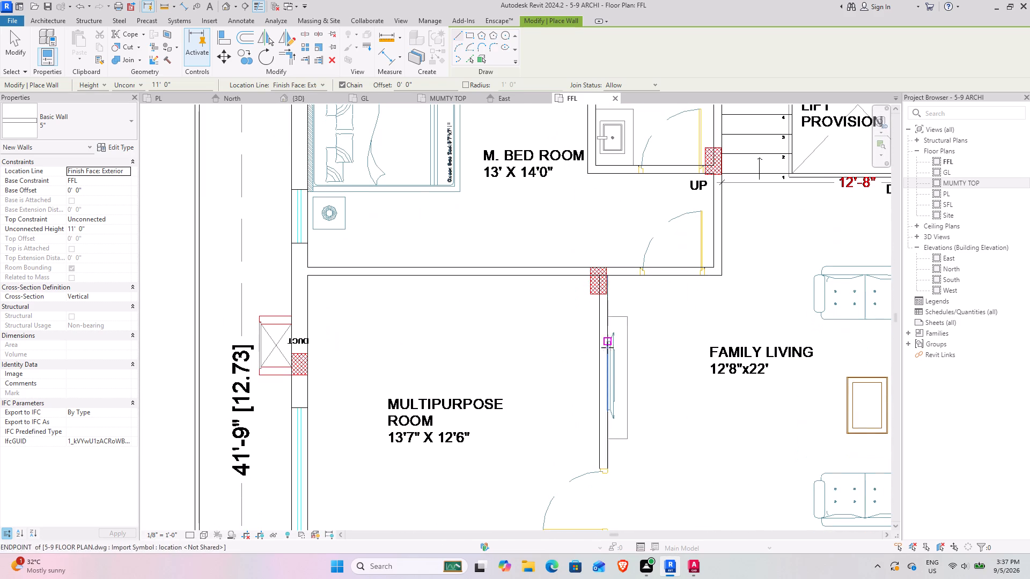
{"action": "middle_click_drag", "start_coordinate": [590, 373], "coordinate": [596, 210]}
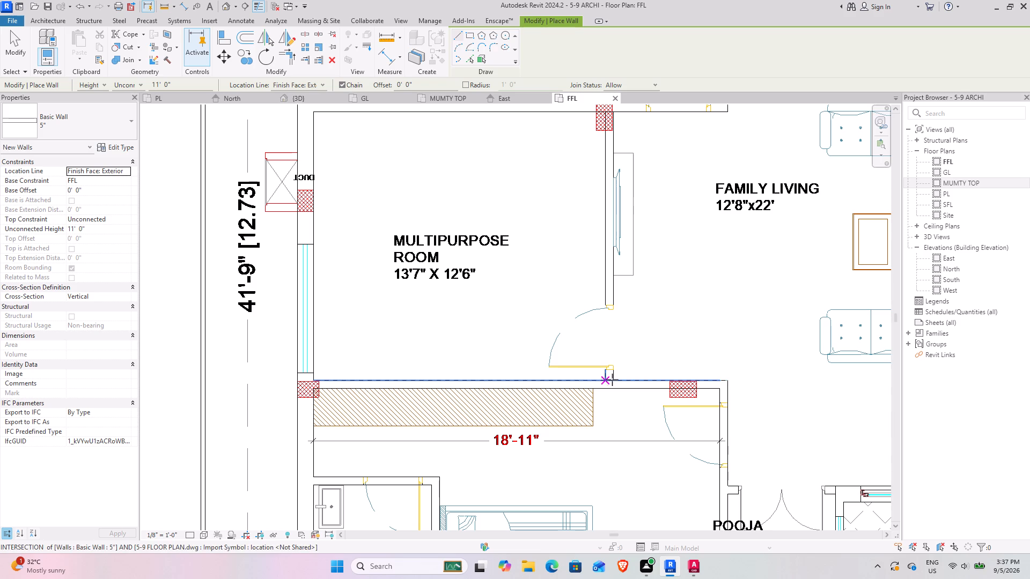
{"action": "left_click", "coordinate": [615, 379]}
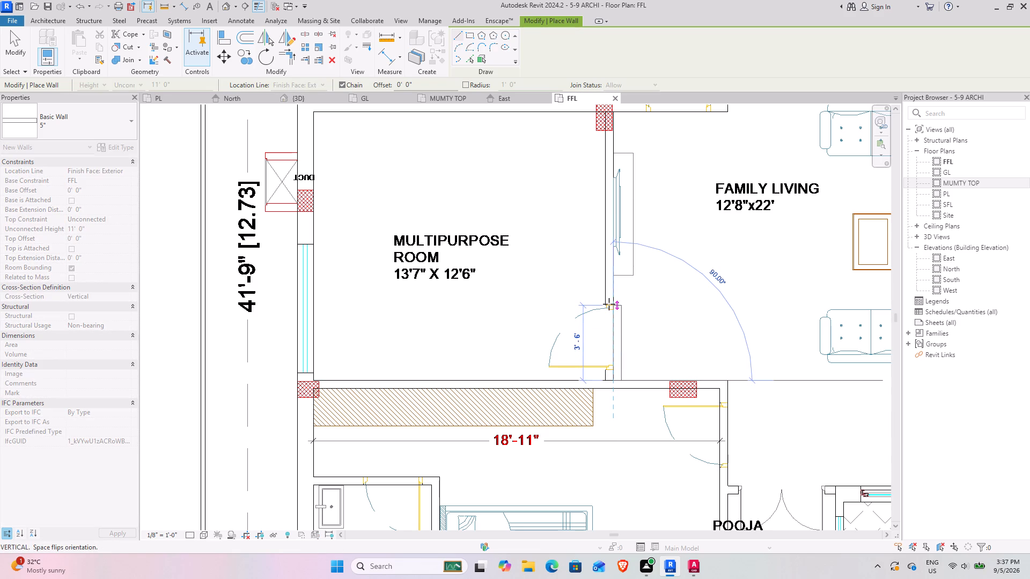
{"action": "key", "text": "space"}
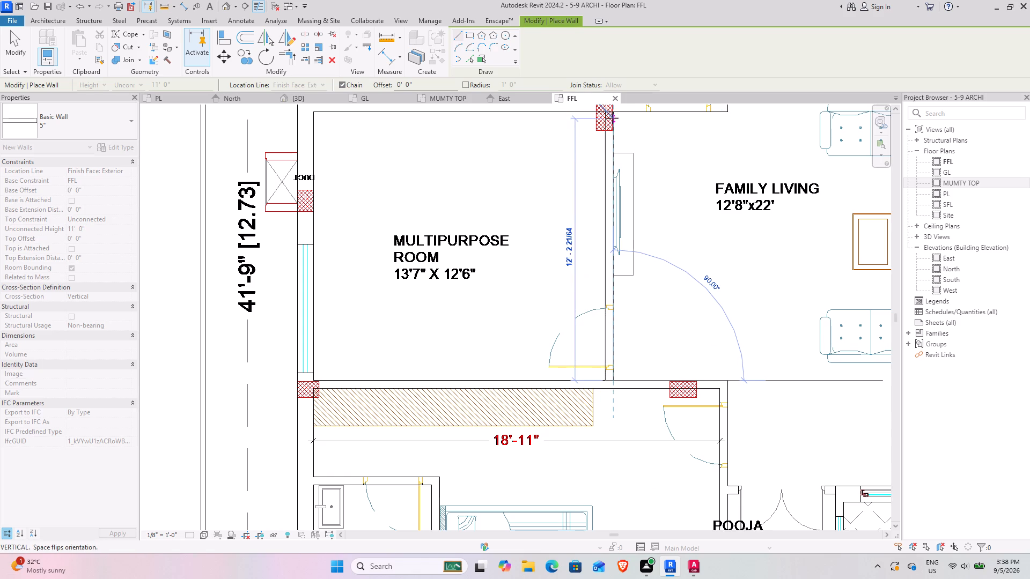
{"action": "scroll", "coordinate": [617, 112], "scroll_direction": "up", "scroll_amount": 4}
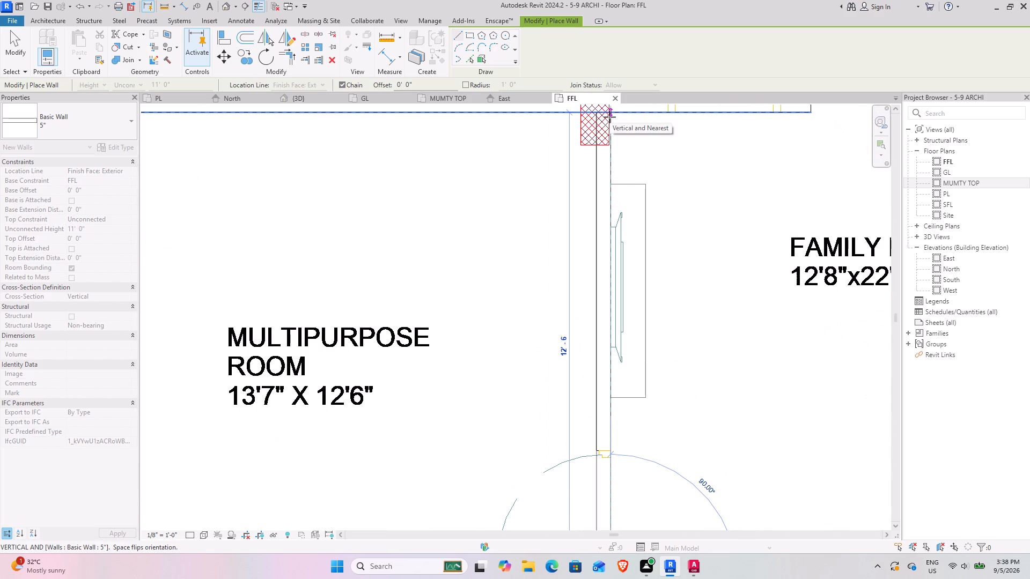
{"action": "left_click", "coordinate": [612, 114]}
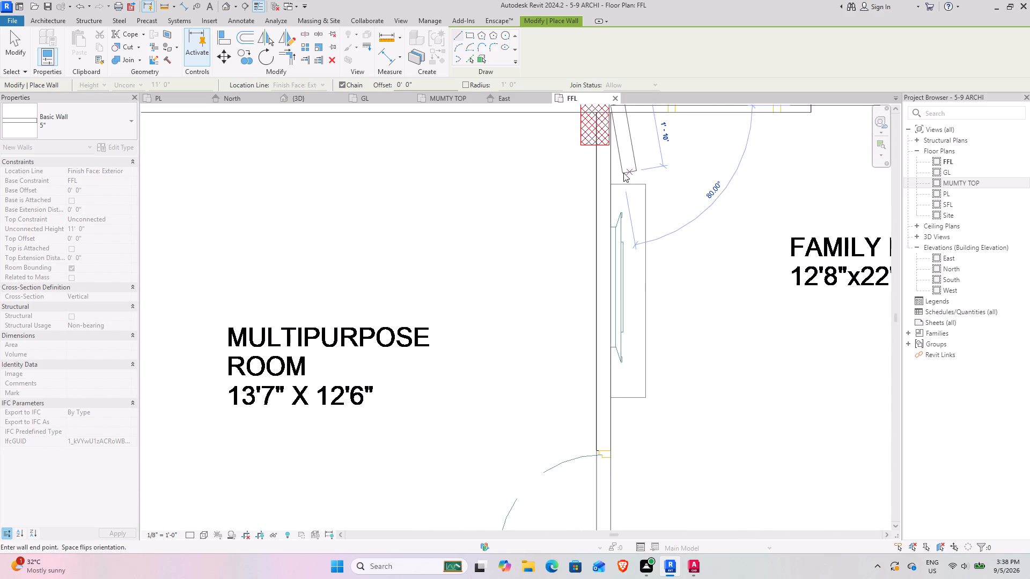
{"action": "key", "text": "Escape"}
Draw a flipped 5" wall about 19'-3" long between the Multipurpose Room and Bed Room-1, from the 41'-9" side exterior wall.
{"action": "scroll", "coordinate": [620, 233], "scroll_direction": "down", "scroll_amount": 3}
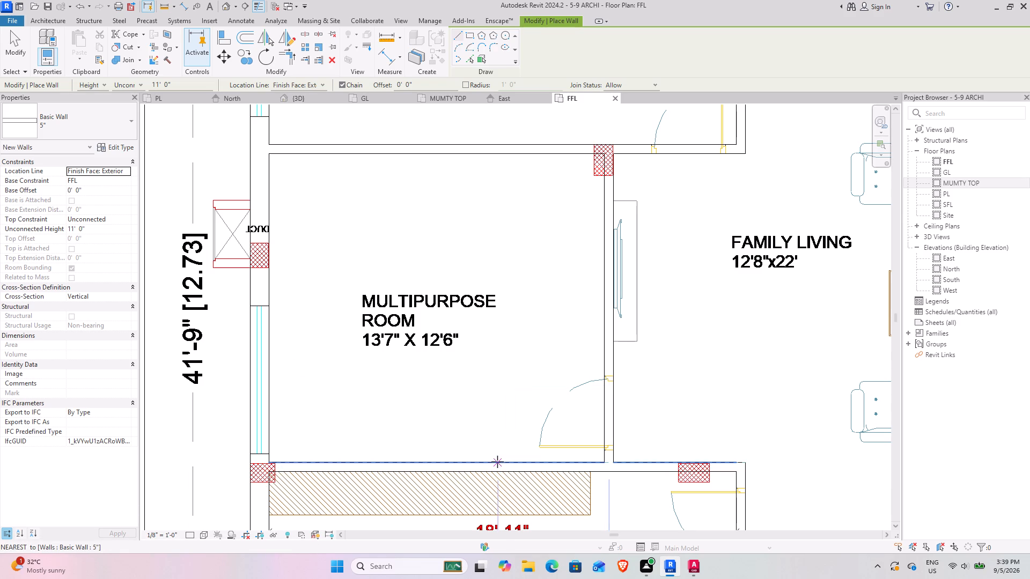
{"action": "left_click", "coordinate": [265, 470]}
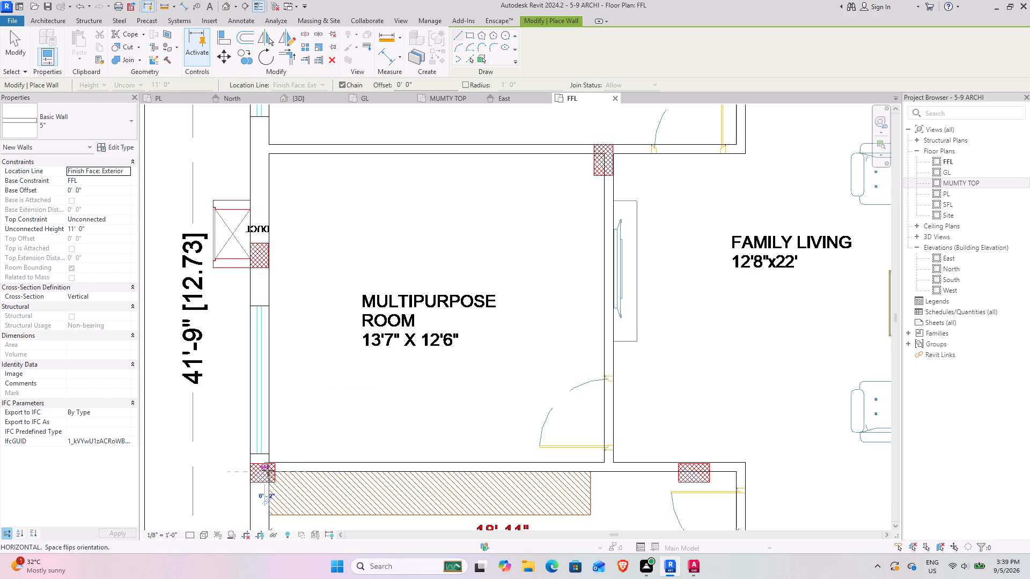
{"action": "key", "text": "space"}
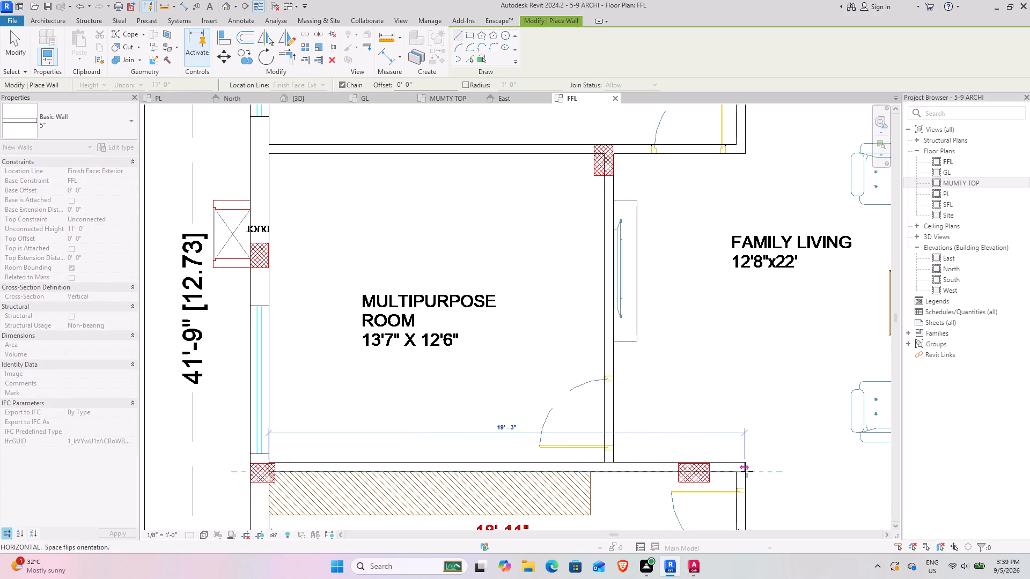
{"action": "left_click", "coordinate": [735, 473]}
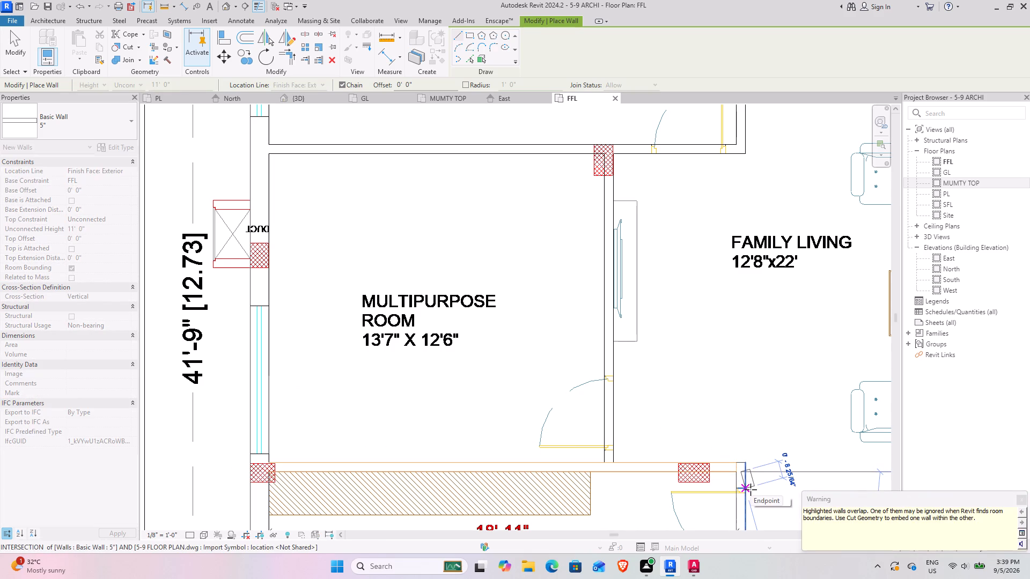
{"action": "key", "text": "Escape"}
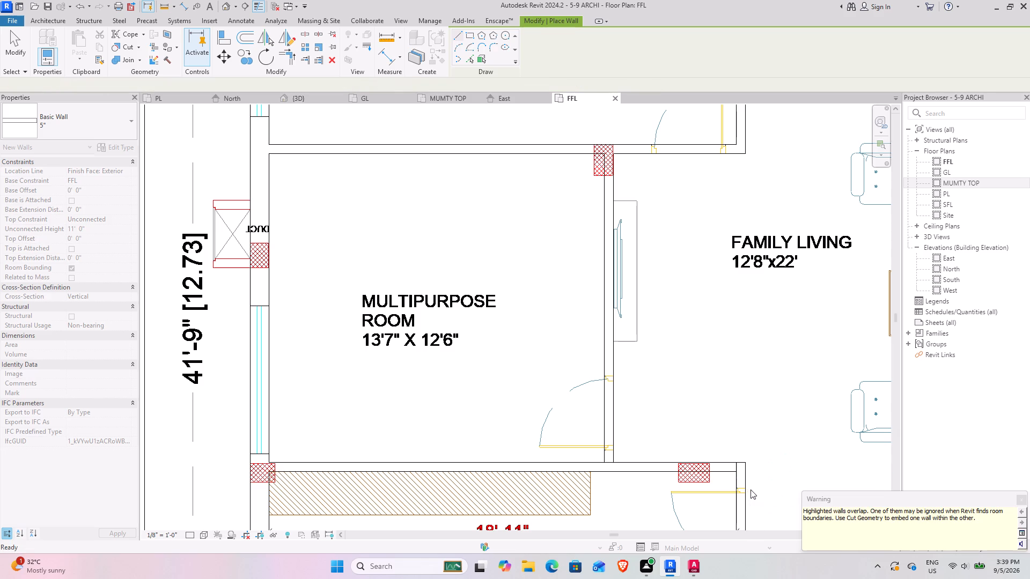
{"action": "key", "text": "Escape"}
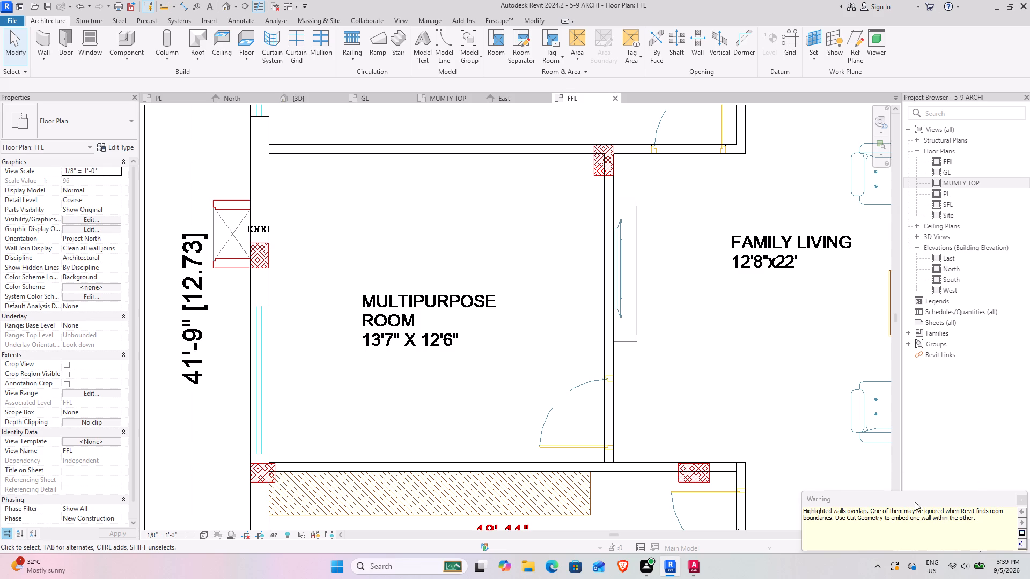
{"action": "left_click", "coordinate": [1019, 497]}
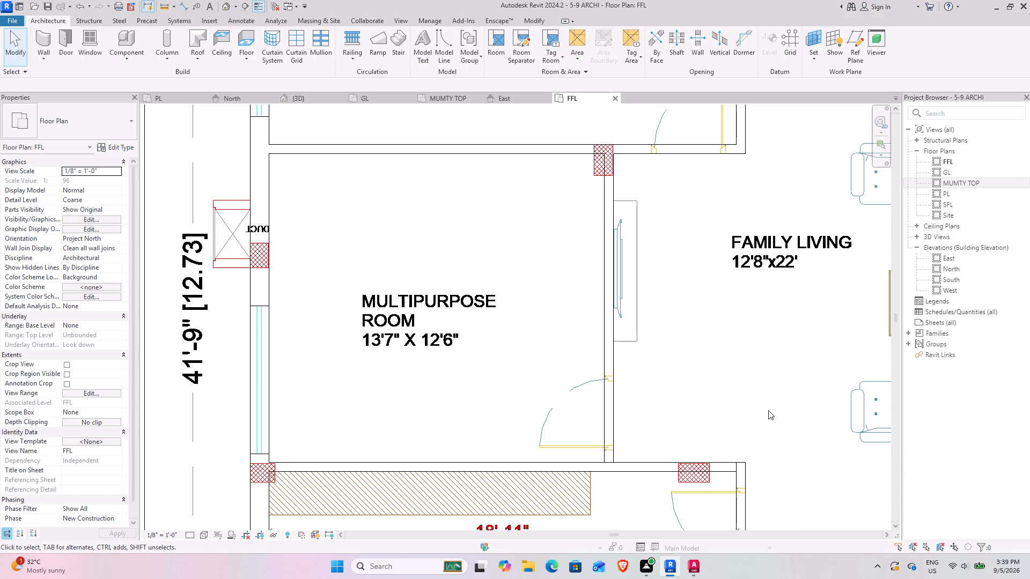
Draw the 5" wall about 5'-0" long between the Pooja room and Family Living, ending at Bed Room-1's wall.
{"action": "middle_click_drag", "start_coordinate": [724, 414], "coordinate": [641, 240]}
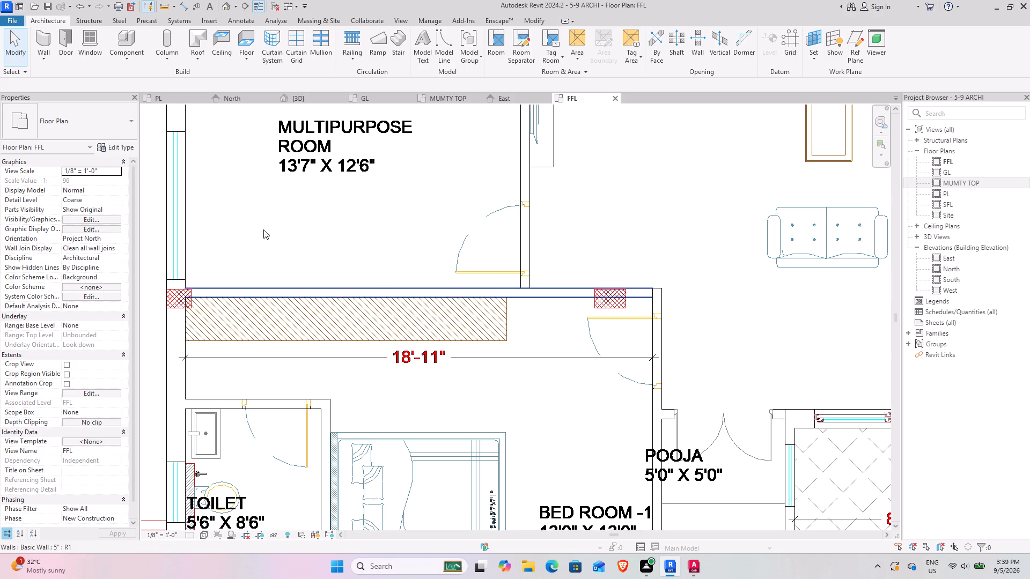
{"action": "left_click", "coordinate": [34, 24]}
{"action": "left_click", "coordinate": [40, 32]}
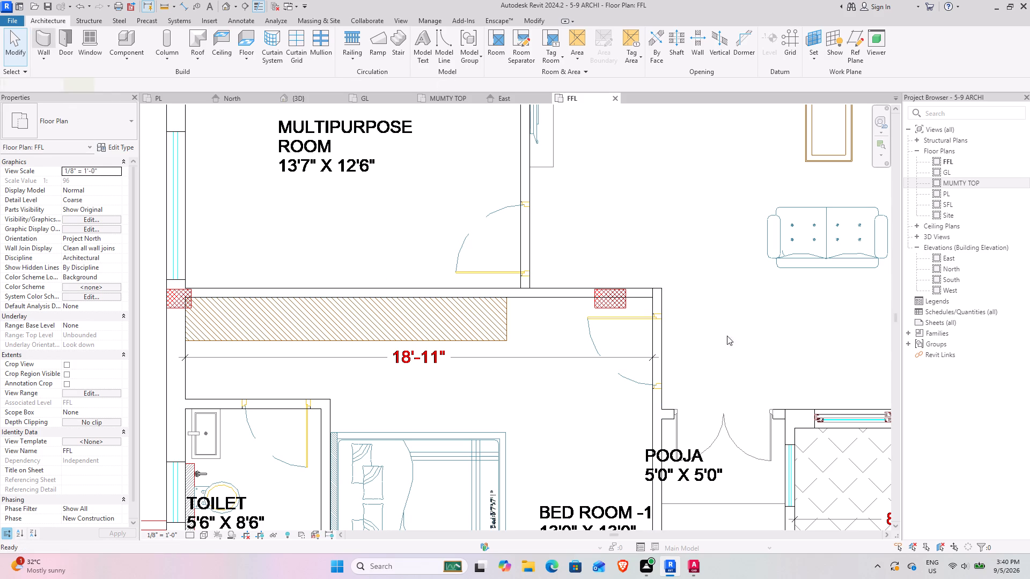
{"action": "left_click", "coordinate": [784, 420]}
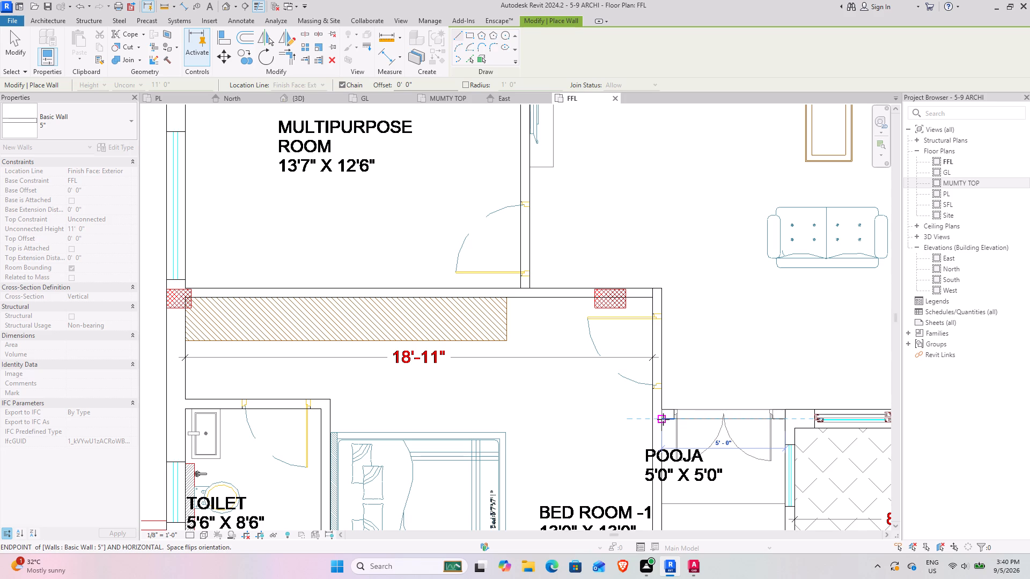
{"action": "left_click", "coordinate": [675, 419]}
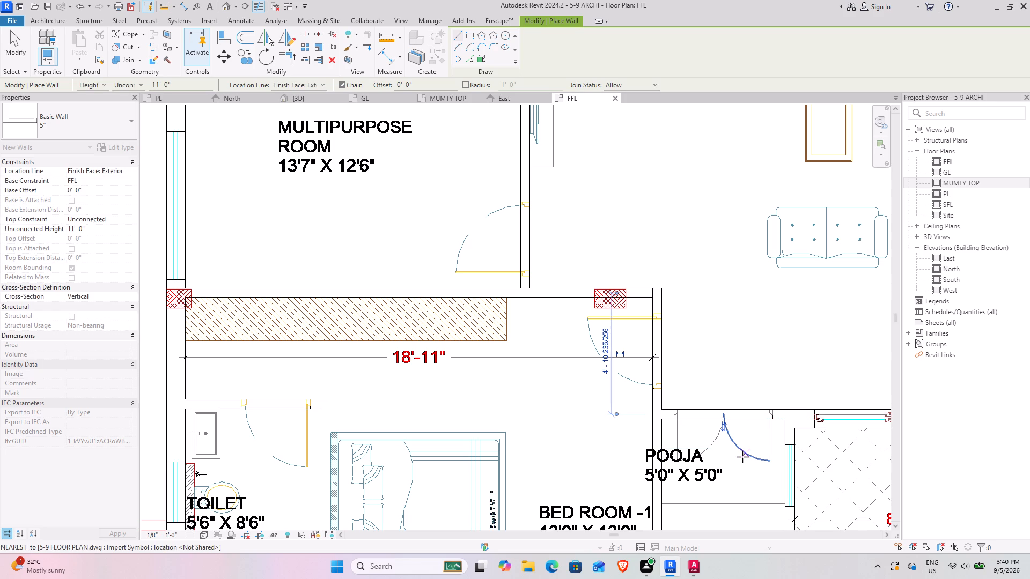
{"action": "key", "text": "Escape"}
{"action": "middle_click_drag", "start_coordinate": [734, 419], "coordinate": [743, 411]}
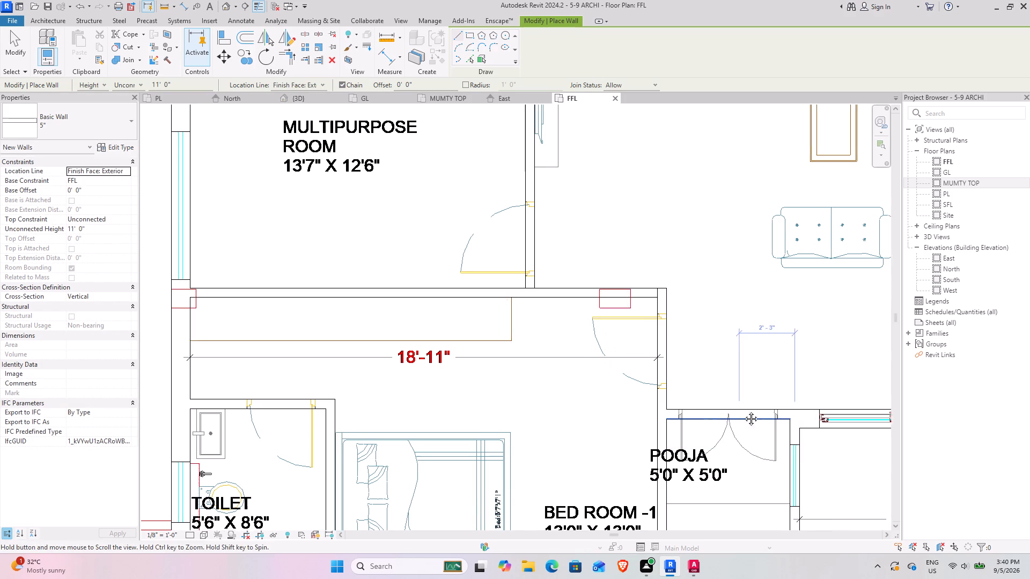
{"action": "middle_click_drag", "start_coordinate": [743, 411], "coordinate": [709, 294]}
{"action": "scroll", "coordinate": [735, 347], "scroll_direction": "down", "scroll_amount": 1}
{"action": "key", "text": "Escape"}
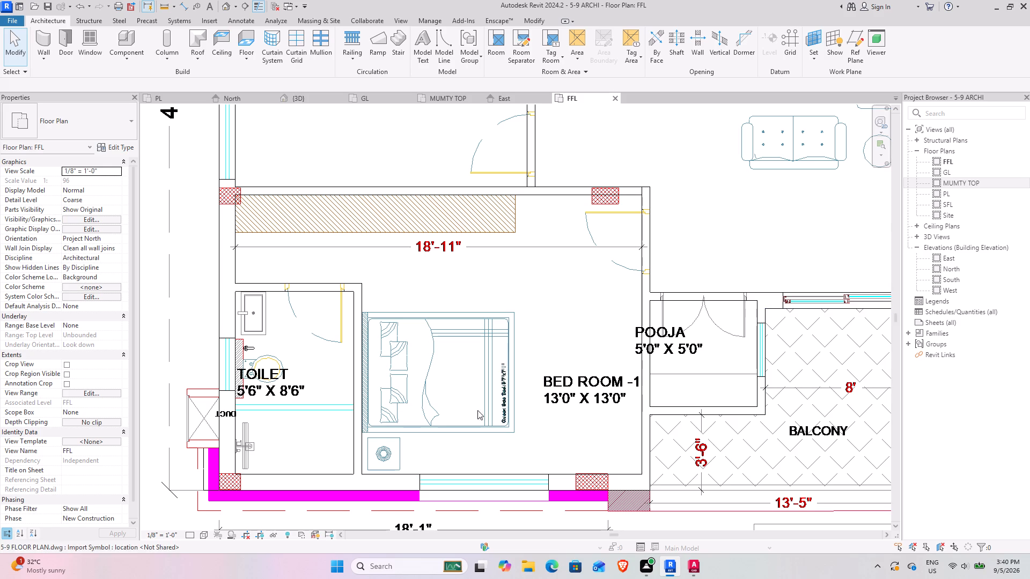
Review the FFL plan from the M. Bed Room and staircase down to the balcony, checking the interior walls against the DWG.
{"action": "middle_click_drag", "start_coordinate": [447, 264], "coordinate": [555, 524]}
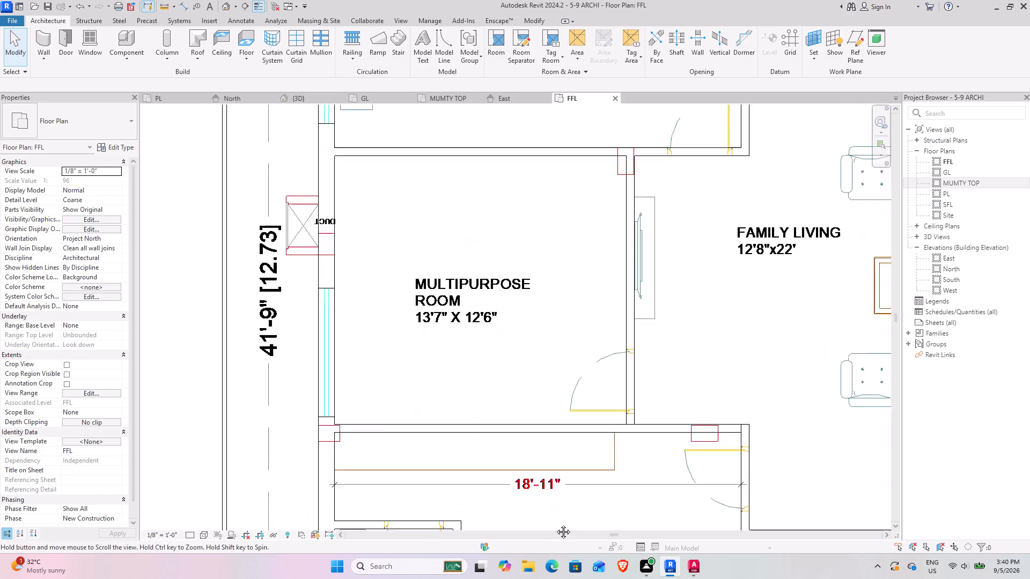
{"action": "middle_click_drag", "start_coordinate": [555, 524], "coordinate": [558, 531]}
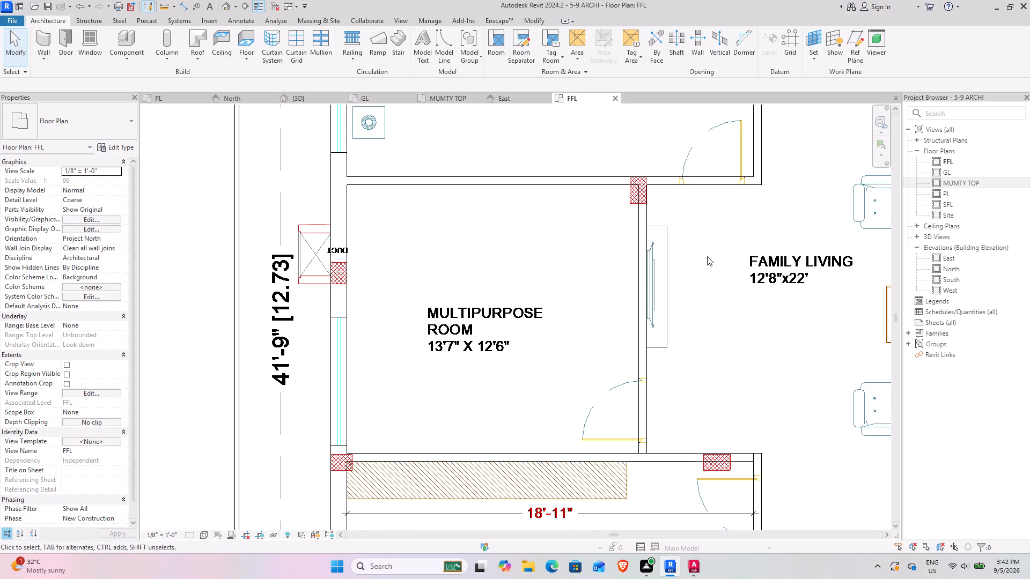
{"action": "scroll", "coordinate": [707, 256], "scroll_direction": "down", "scroll_amount": 4}
{"action": "middle_click_drag", "start_coordinate": [738, 202], "coordinate": [674, 489]}
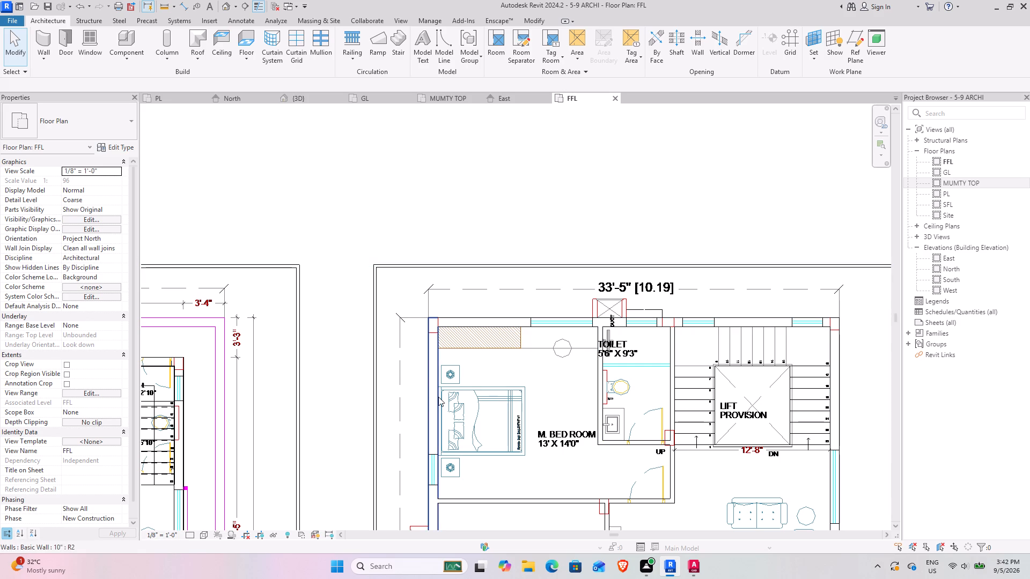
{"action": "middle_click_drag", "start_coordinate": [525, 430], "coordinate": [528, 155]}
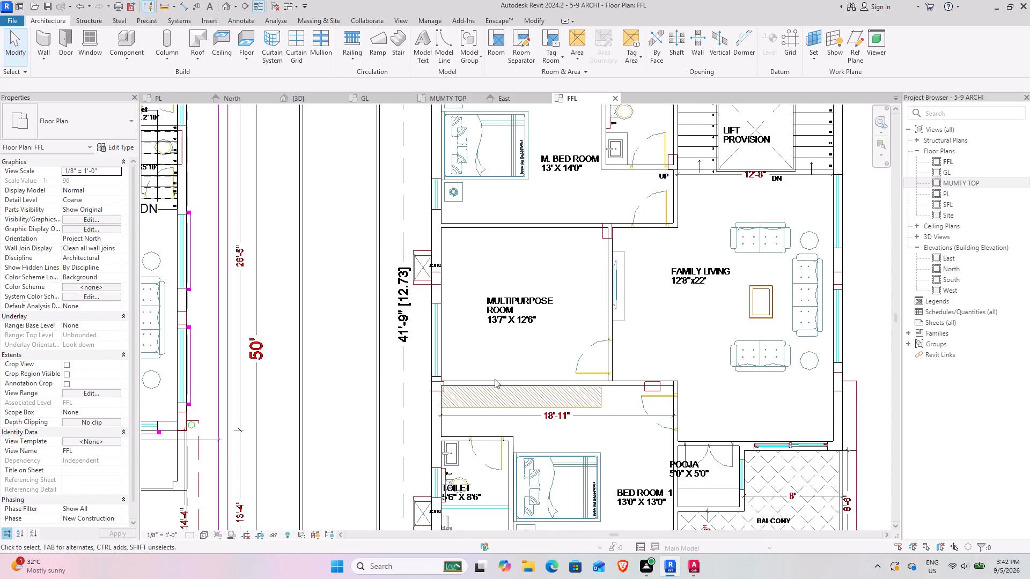
{"action": "middle_click_drag", "start_coordinate": [747, 433], "coordinate": [641, 241]}
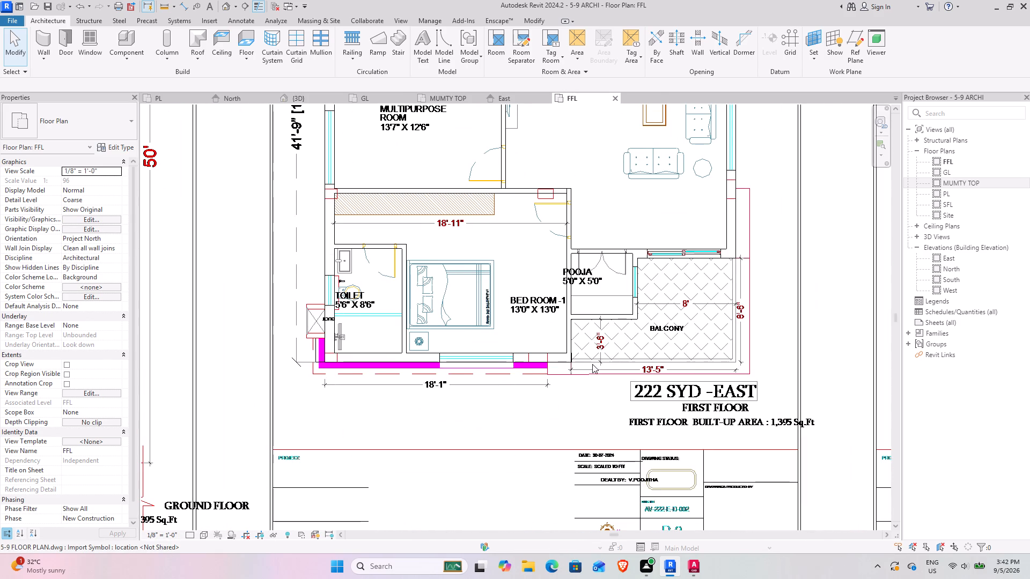
{"action": "scroll", "coordinate": [674, 319], "scroll_direction": "up", "scroll_amount": 4}
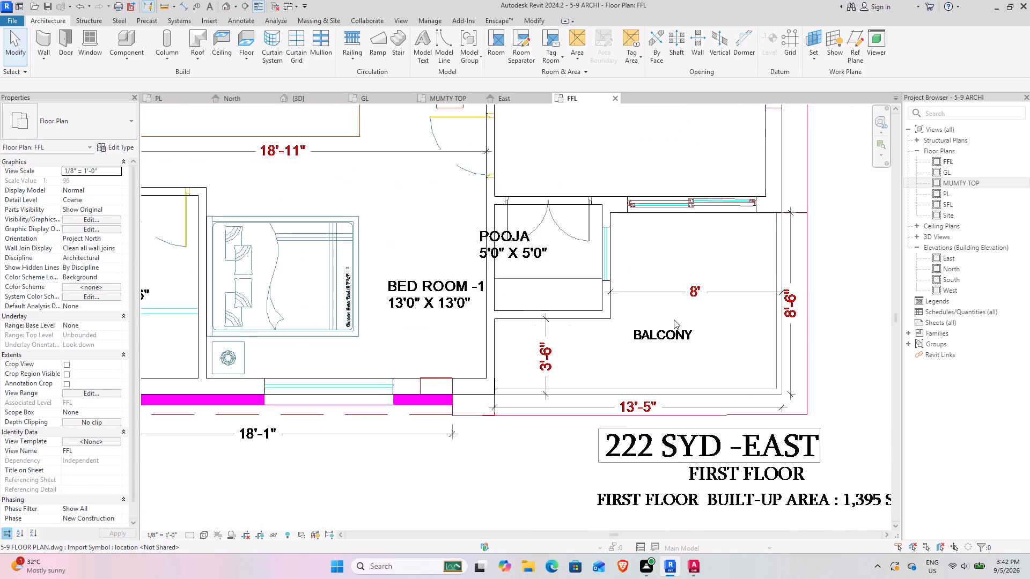
{"action": "scroll", "coordinate": [683, 331], "scroll_direction": "down", "scroll_amount": 6}
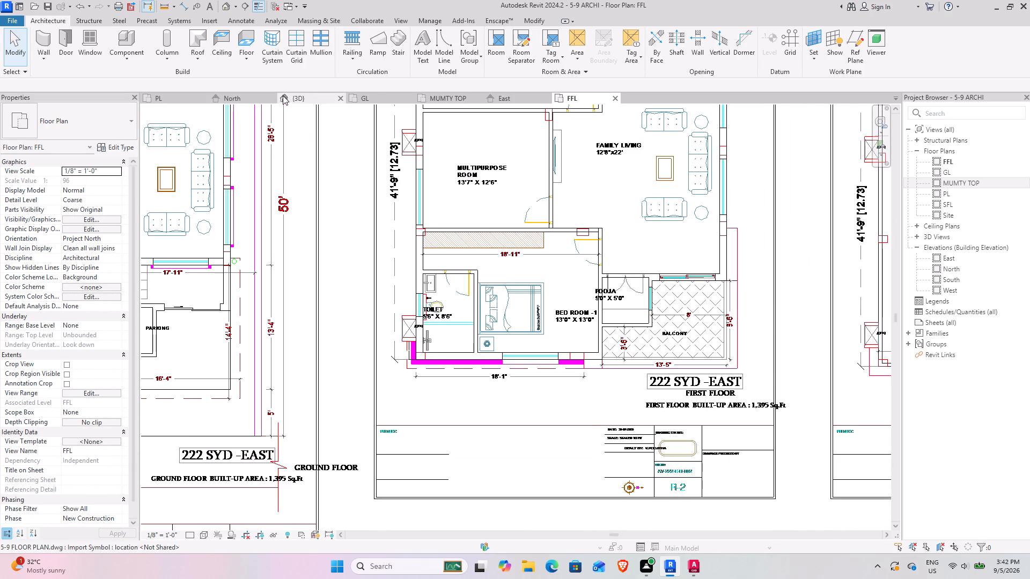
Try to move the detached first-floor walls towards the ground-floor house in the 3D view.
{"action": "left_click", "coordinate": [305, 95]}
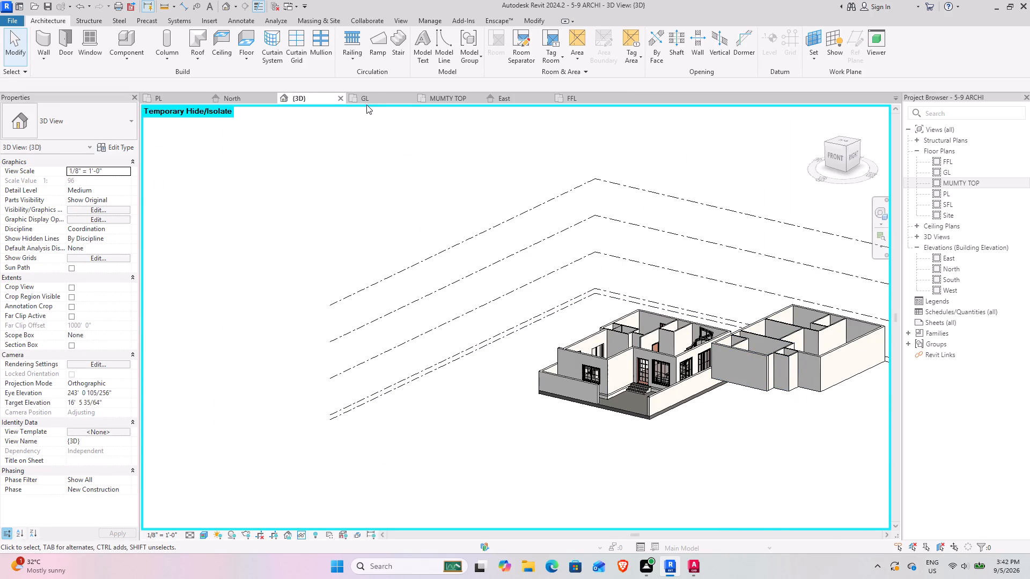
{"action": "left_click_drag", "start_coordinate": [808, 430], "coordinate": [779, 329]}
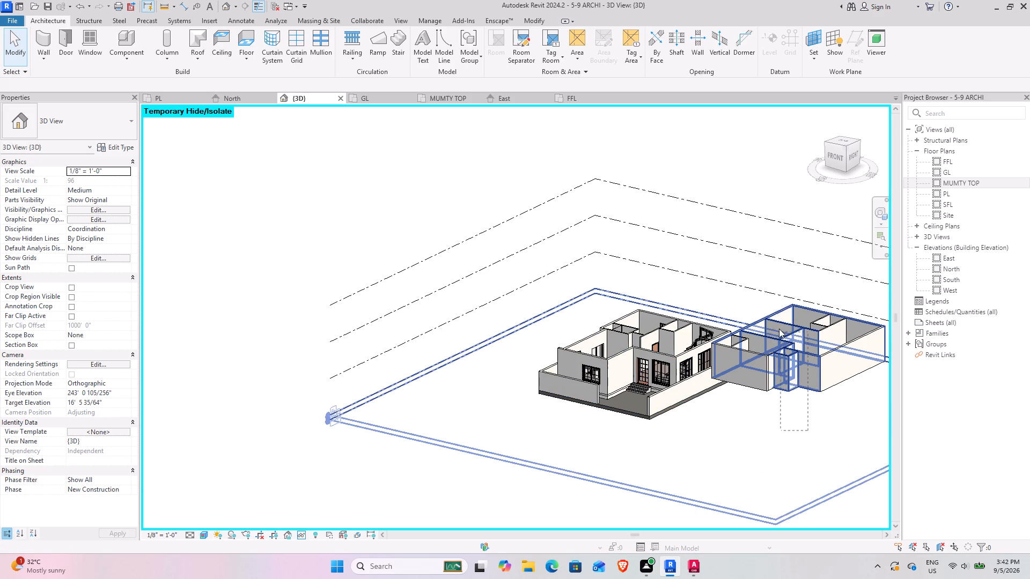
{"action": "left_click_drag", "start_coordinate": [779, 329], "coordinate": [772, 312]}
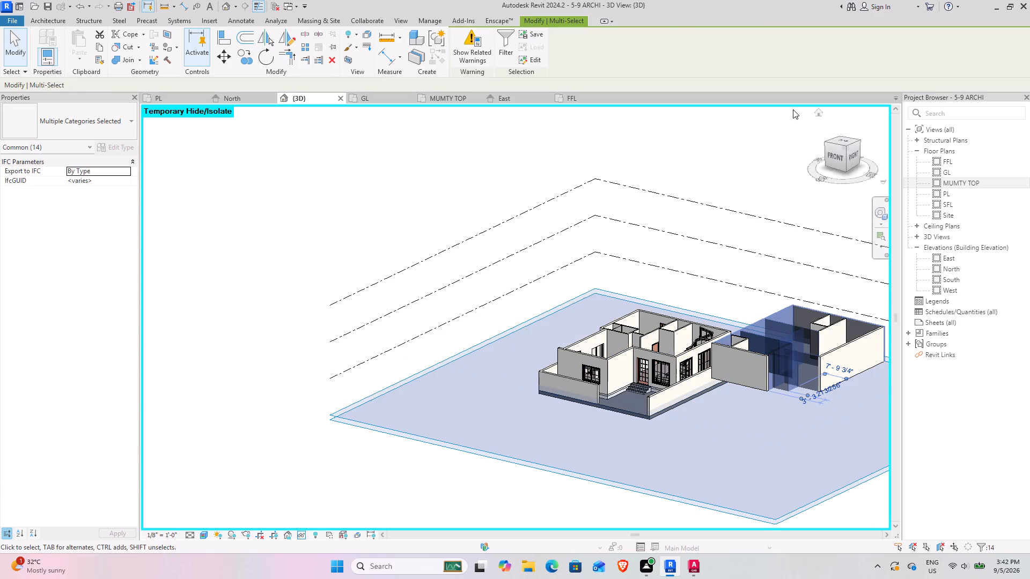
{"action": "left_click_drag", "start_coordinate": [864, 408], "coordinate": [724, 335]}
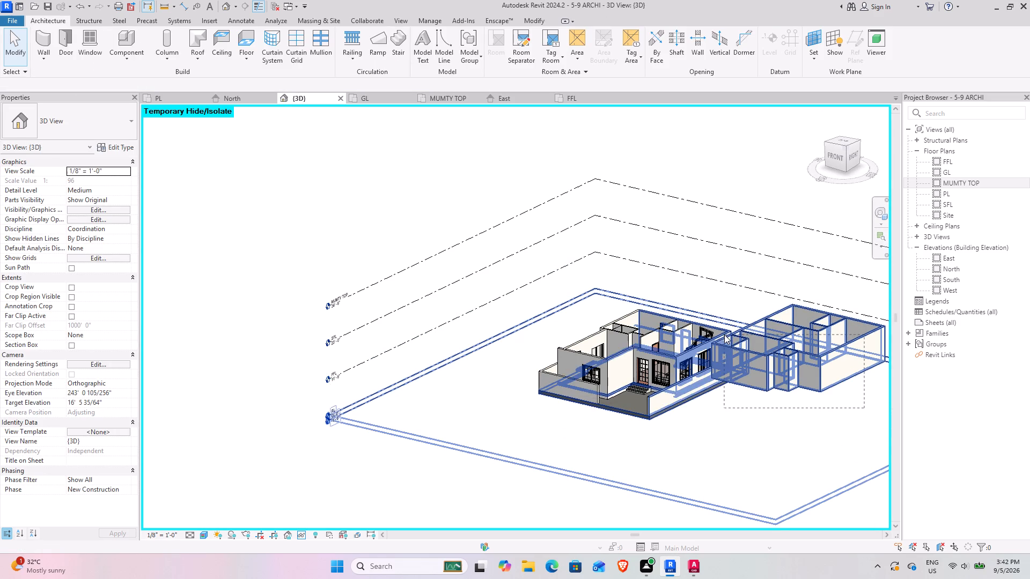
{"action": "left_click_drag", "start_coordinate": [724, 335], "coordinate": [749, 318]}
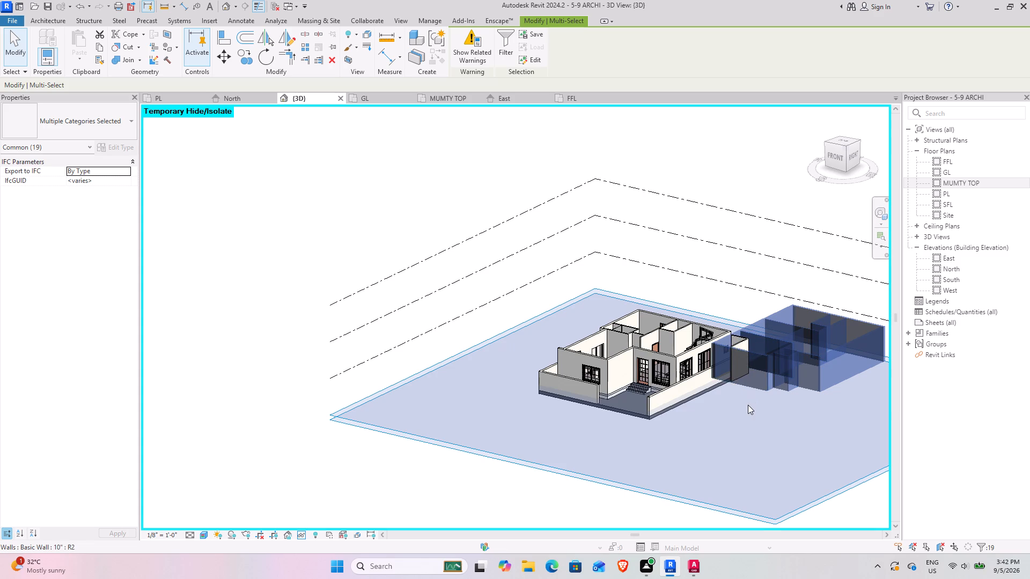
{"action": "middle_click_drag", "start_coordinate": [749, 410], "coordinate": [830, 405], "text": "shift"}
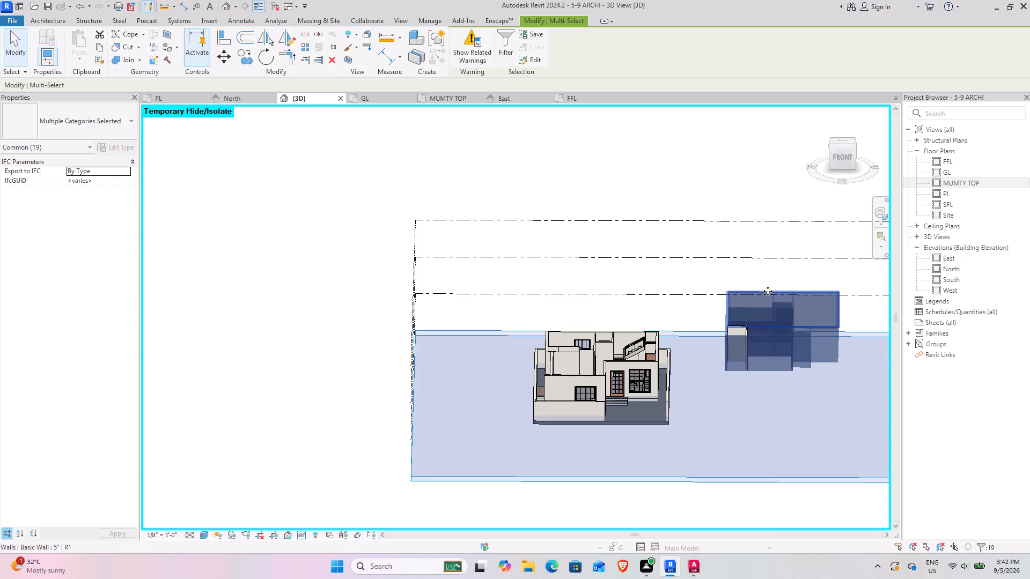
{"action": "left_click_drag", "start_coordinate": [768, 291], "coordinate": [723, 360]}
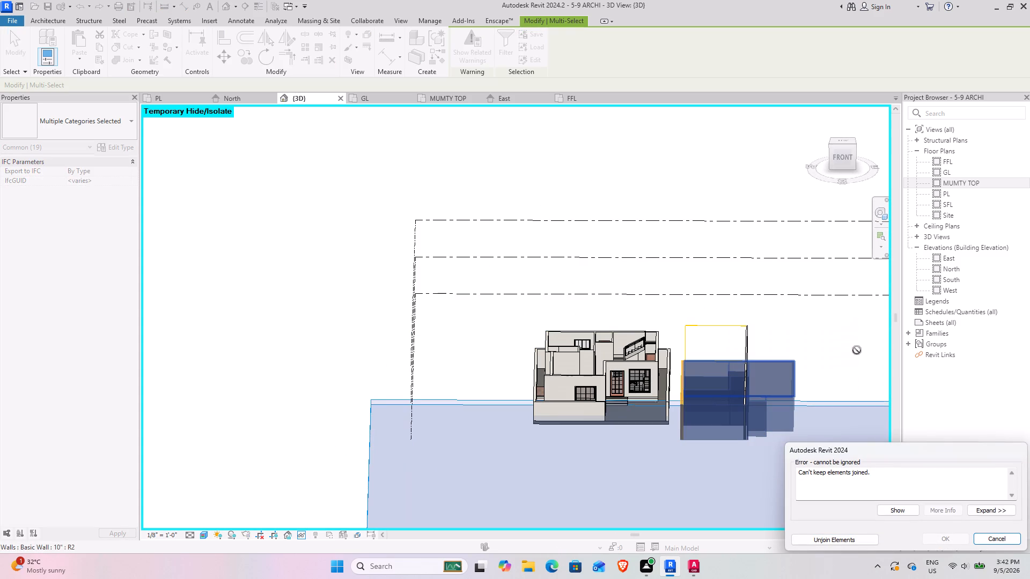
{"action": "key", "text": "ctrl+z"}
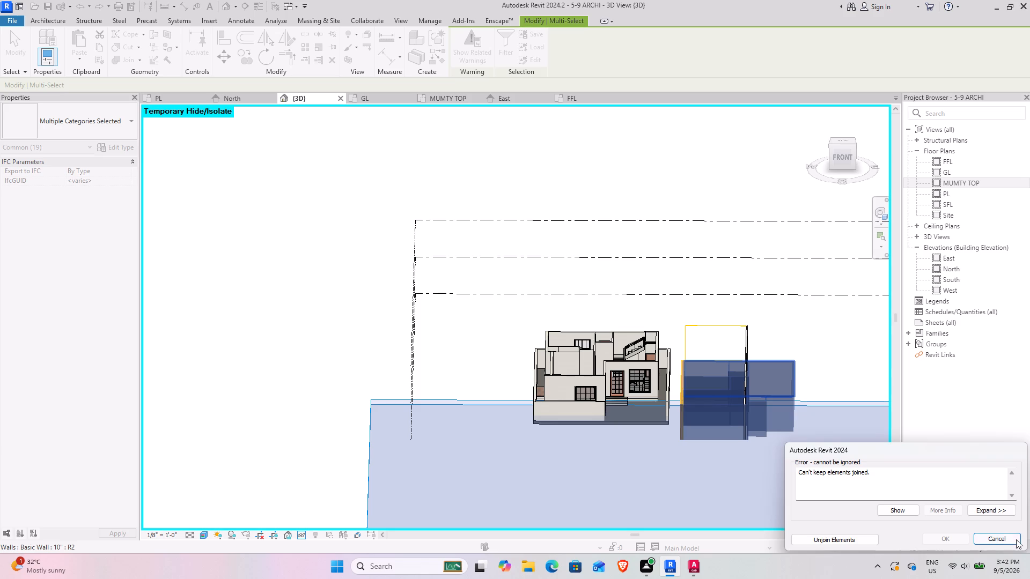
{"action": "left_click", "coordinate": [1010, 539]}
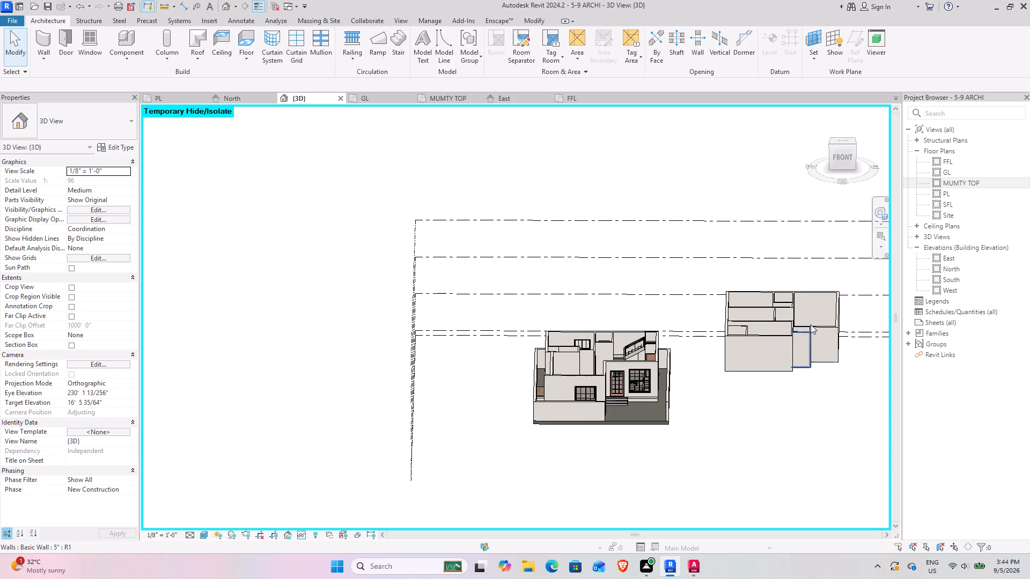
Select the detached first-floor block in 3D, filter out the levels to keep only walls, and locate them in the North elevation.
{"action": "left_click_drag", "start_coordinate": [848, 394], "coordinate": [725, 277]}
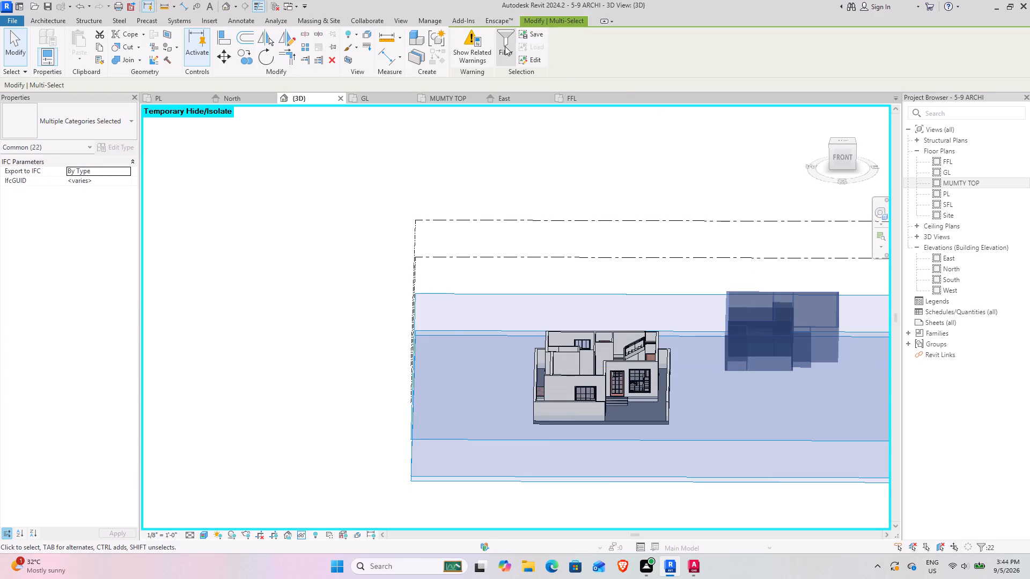
{"action": "left_click", "coordinate": [505, 46]}
{"action": "left_click", "coordinate": [418, 209]}
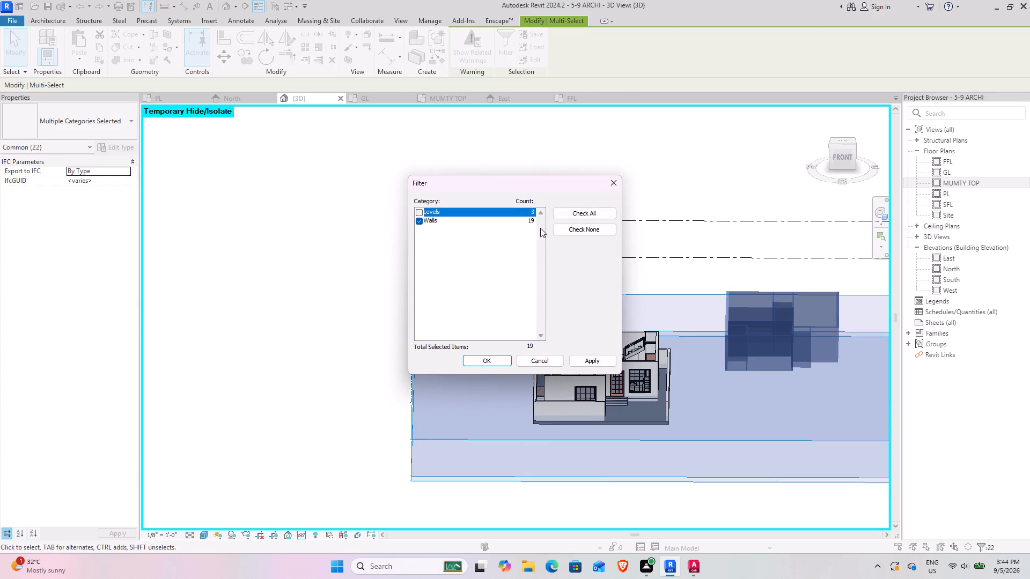
{"action": "left_click", "coordinate": [496, 353]}
{"action": "left_click", "coordinate": [501, 368]}
{"action": "left_click", "coordinate": [501, 362]}
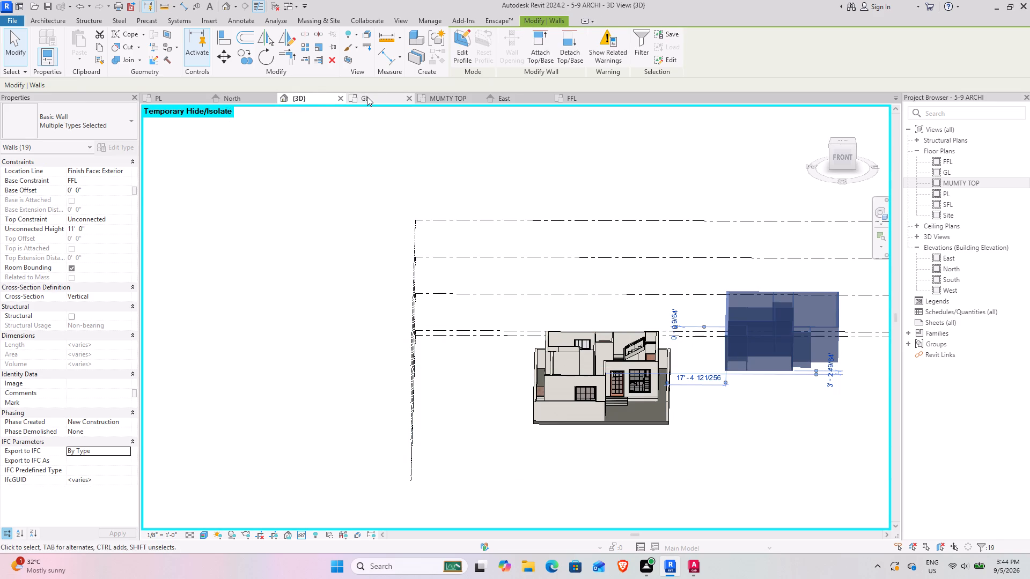
{"action": "left_click", "coordinate": [237, 96]}
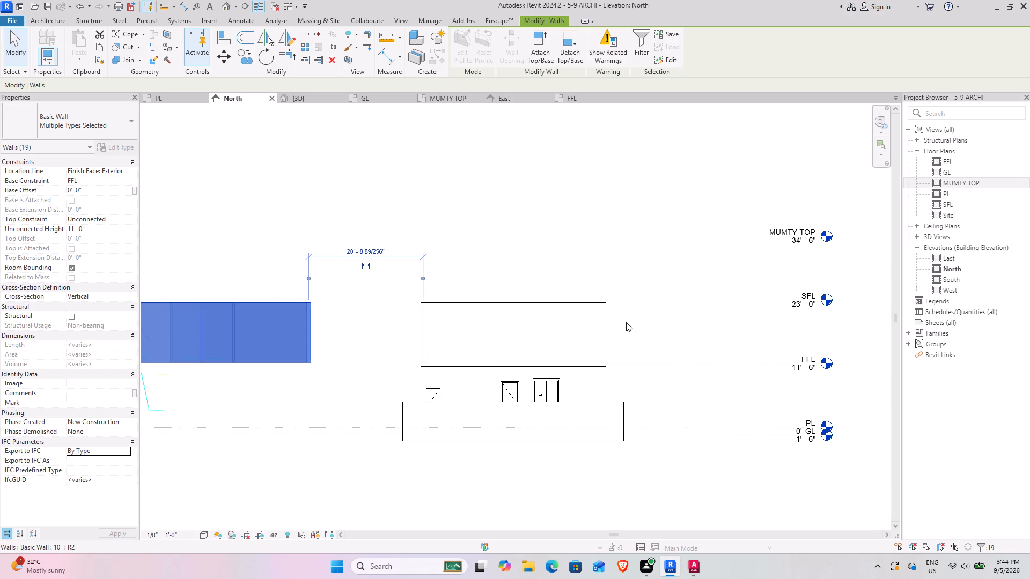
Select the elements between FFL and SFL in the North elevation and compare both building blocks in 3D and in the GL plan.
{"action": "left_click_drag", "start_coordinate": [630, 316], "coordinate": [384, 331]}
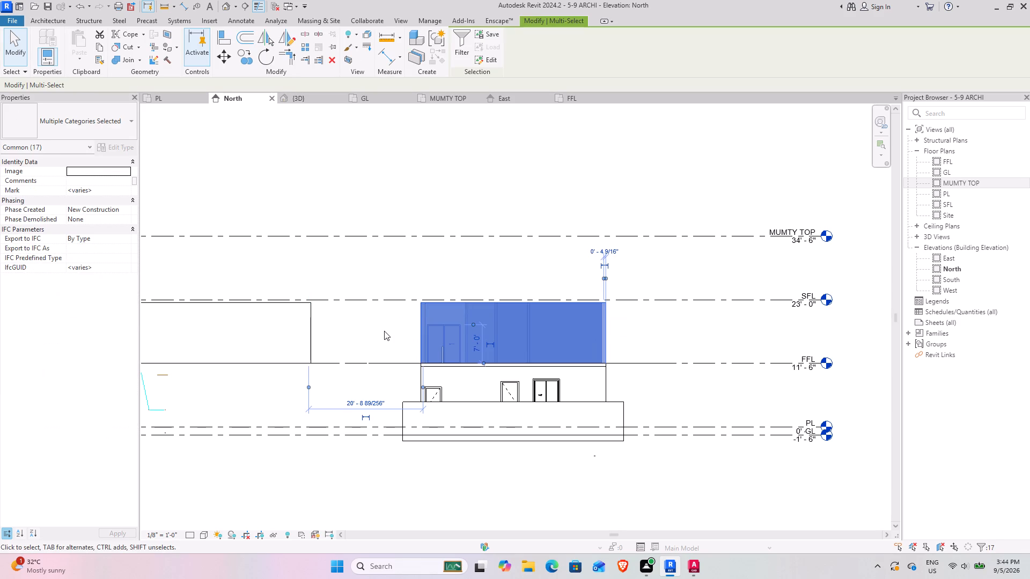
{"action": "left_click", "coordinate": [303, 97]}
{"action": "scroll", "coordinate": [522, 322], "scroll_direction": "down", "scroll_amount": 3}
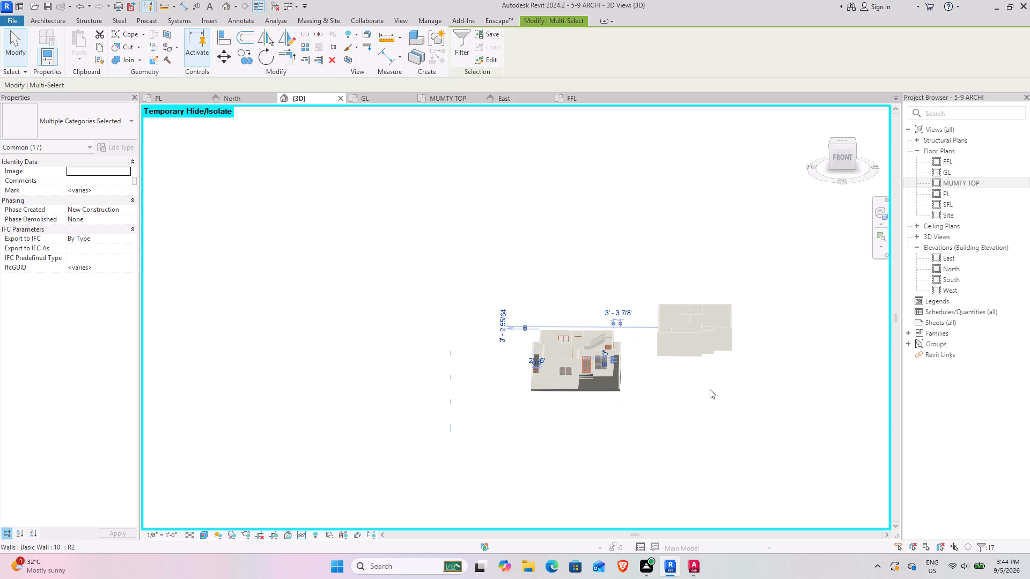
{"action": "middle_click_drag", "start_coordinate": [727, 389], "coordinate": [676, 345]}
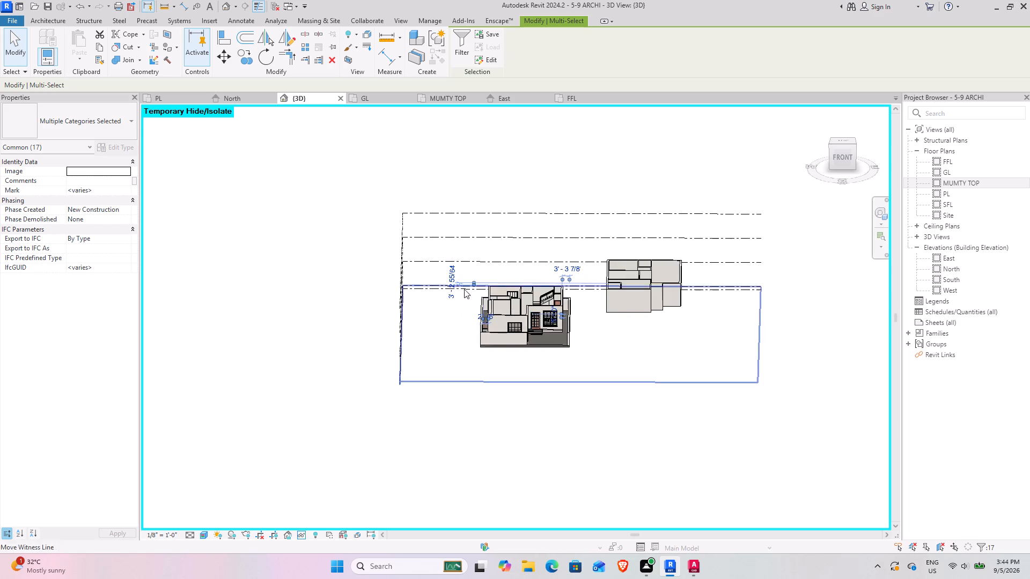
{"action": "scroll", "coordinate": [464, 289], "scroll_direction": "up", "scroll_amount": 8}
{"action": "middle_click_drag", "start_coordinate": [555, 293], "coordinate": [545, 431], "text": "shift"}
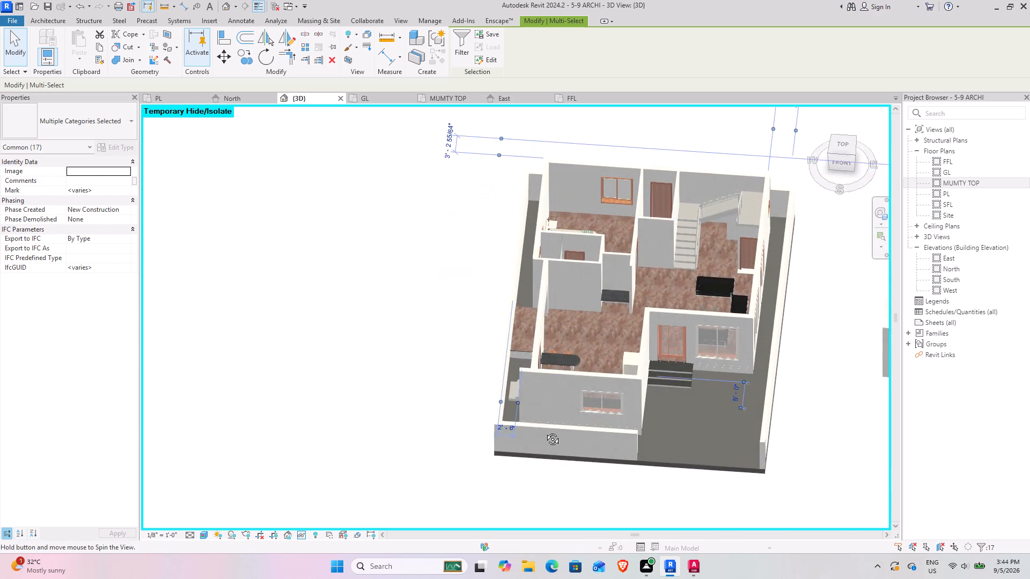
{"action": "middle_click_drag", "start_coordinate": [545, 431], "coordinate": [493, 357], "text": "shift"}
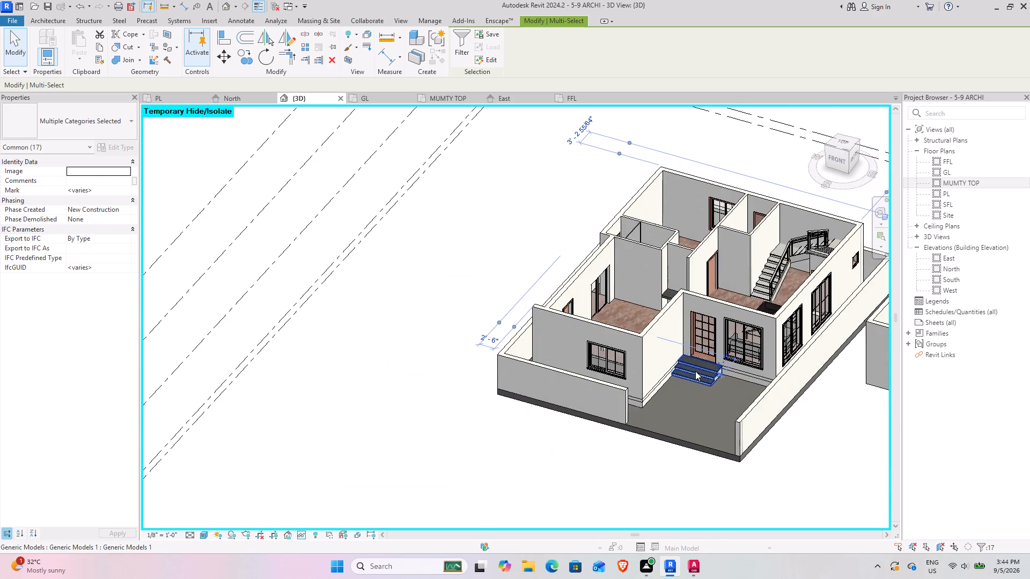
{"action": "scroll", "coordinate": [695, 371], "scroll_direction": "down", "scroll_amount": 3}
{"action": "middle_click_drag", "start_coordinate": [791, 396], "coordinate": [618, 355]}
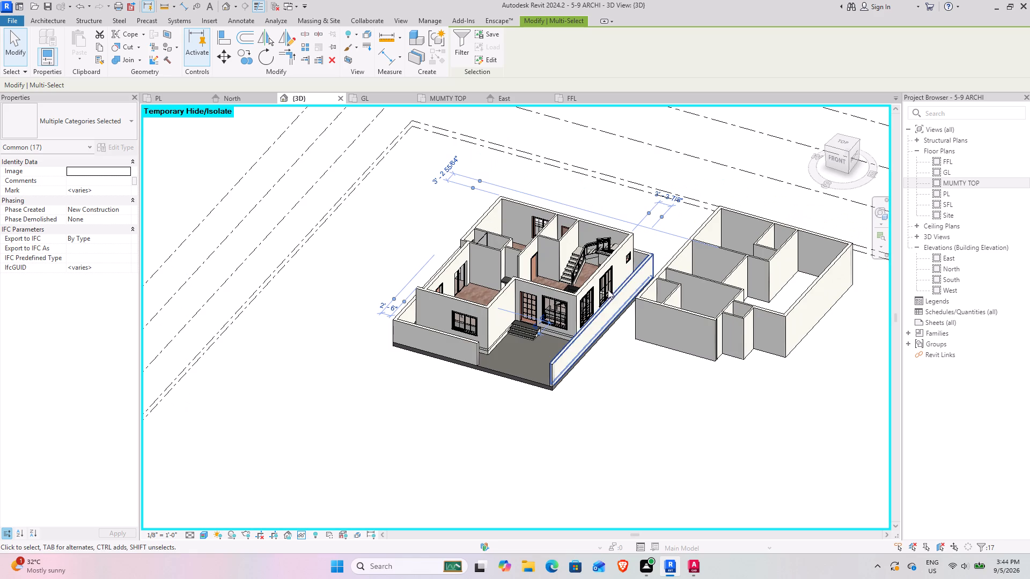
{"action": "middle_click_drag", "start_coordinate": [607, 376], "coordinate": [606, 279], "text": "shift"}
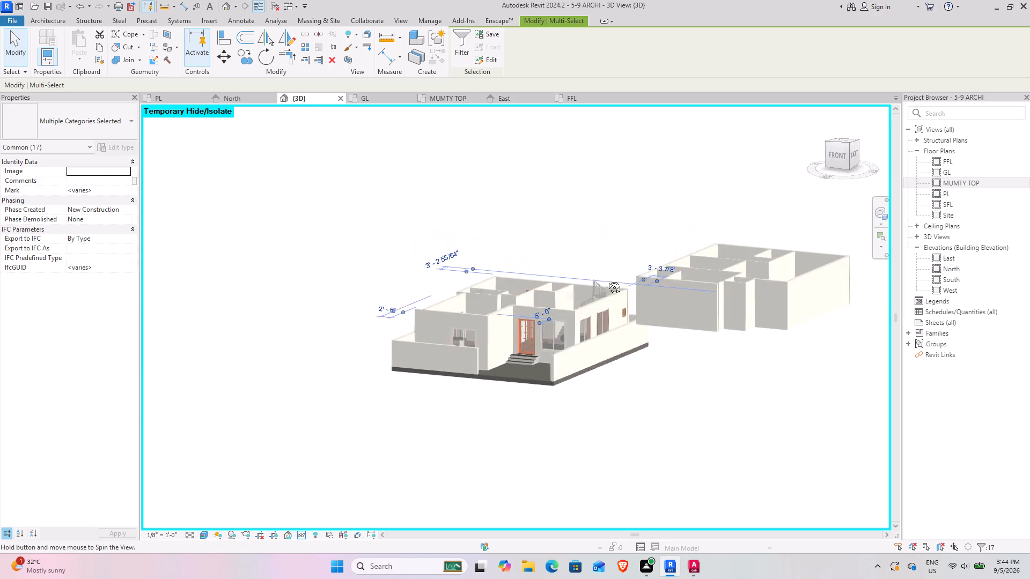
{"action": "middle_click_drag", "start_coordinate": [606, 279], "coordinate": [678, 398], "text": "shift"}
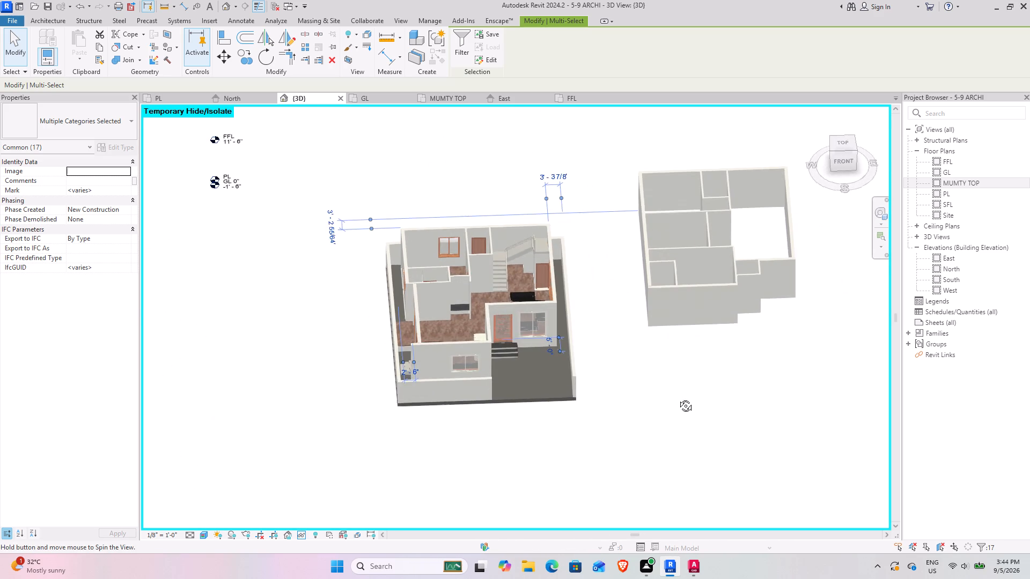
{"action": "middle_click_drag", "start_coordinate": [678, 398], "coordinate": [636, 324], "text": "shift"}
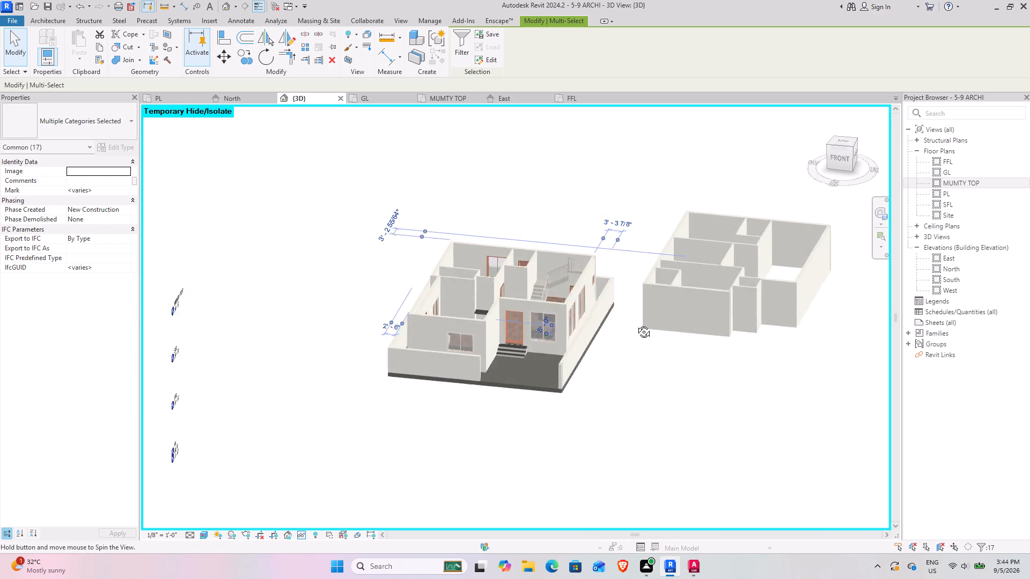
{"action": "middle_click_drag", "start_coordinate": [636, 324], "coordinate": [635, 295], "text": "shift"}
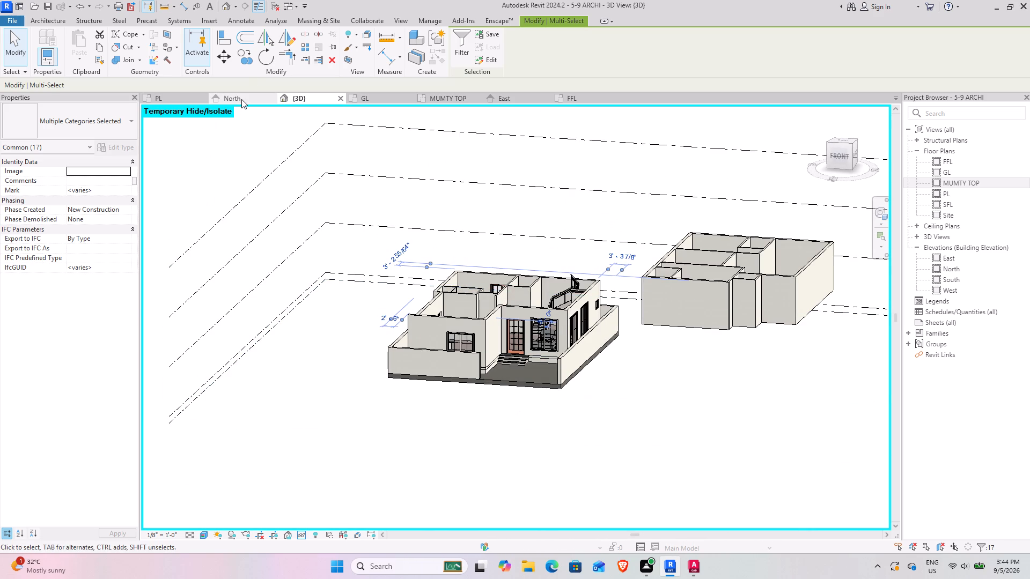
{"action": "left_click", "coordinate": [382, 101]}
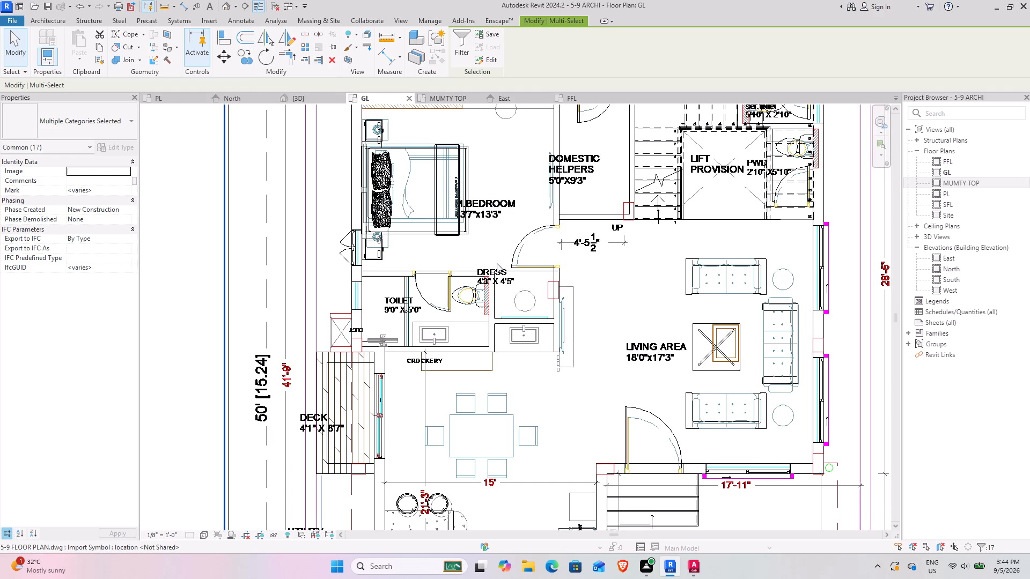
{"action": "scroll", "coordinate": [497, 263], "scroll_direction": "down", "scroll_amount": 5}
{"action": "scroll", "coordinate": [539, 285], "scroll_direction": "down", "scroll_amount": 3}
{"action": "scroll", "coordinate": [622, 321], "scroll_direction": "up", "scroll_amount": 1}
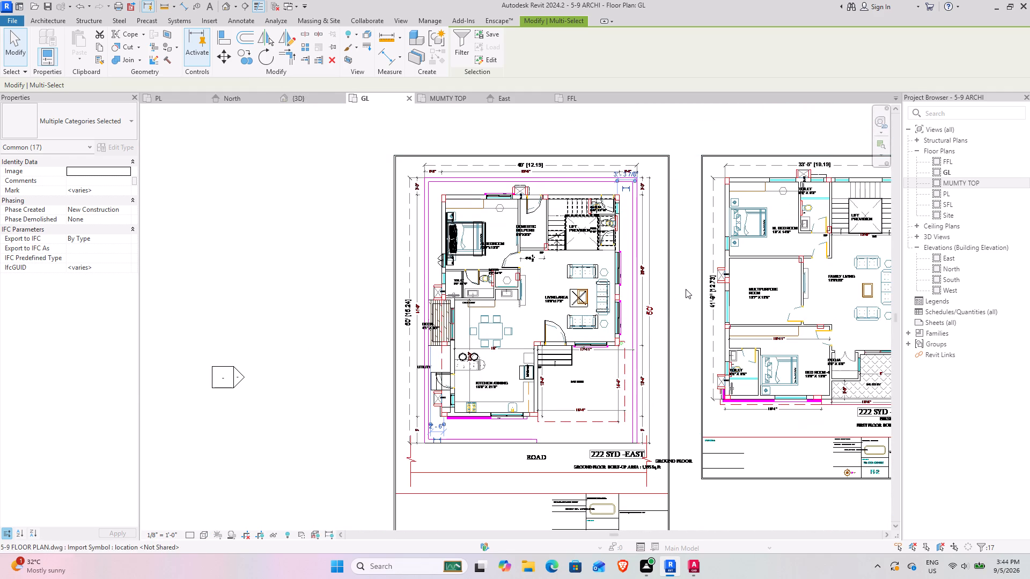
{"action": "middle_click_drag", "start_coordinate": [686, 289], "coordinate": [648, 264]}
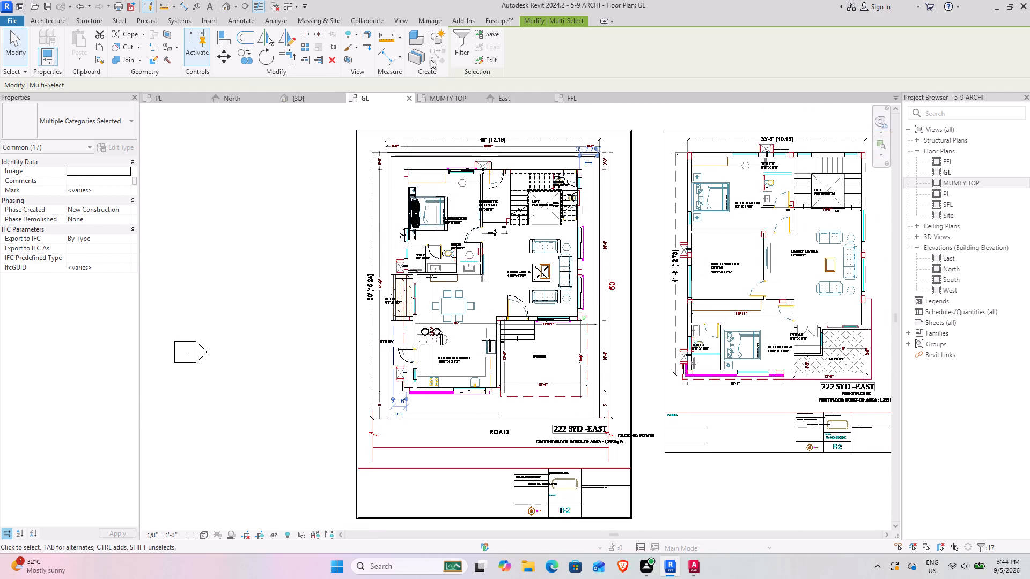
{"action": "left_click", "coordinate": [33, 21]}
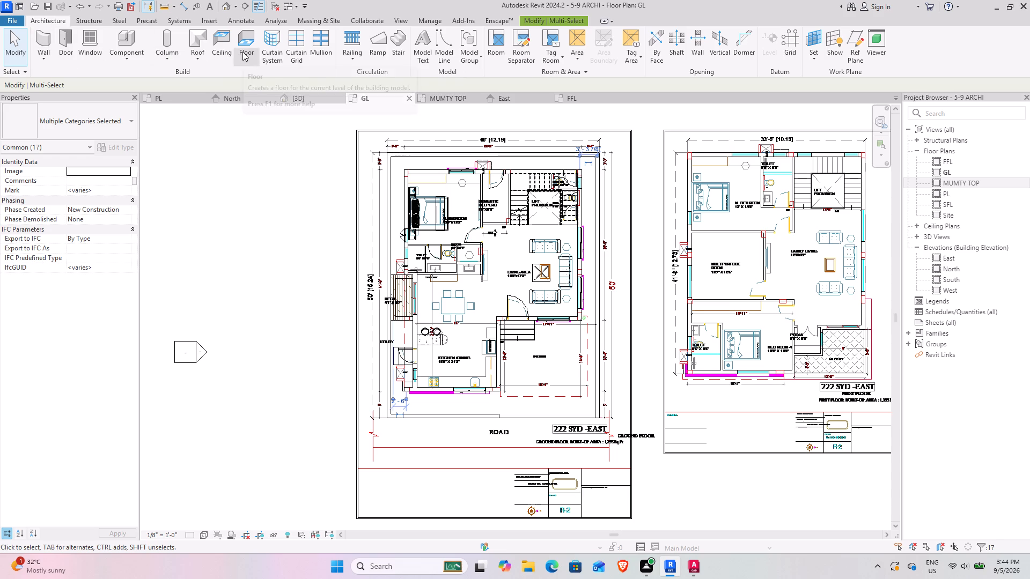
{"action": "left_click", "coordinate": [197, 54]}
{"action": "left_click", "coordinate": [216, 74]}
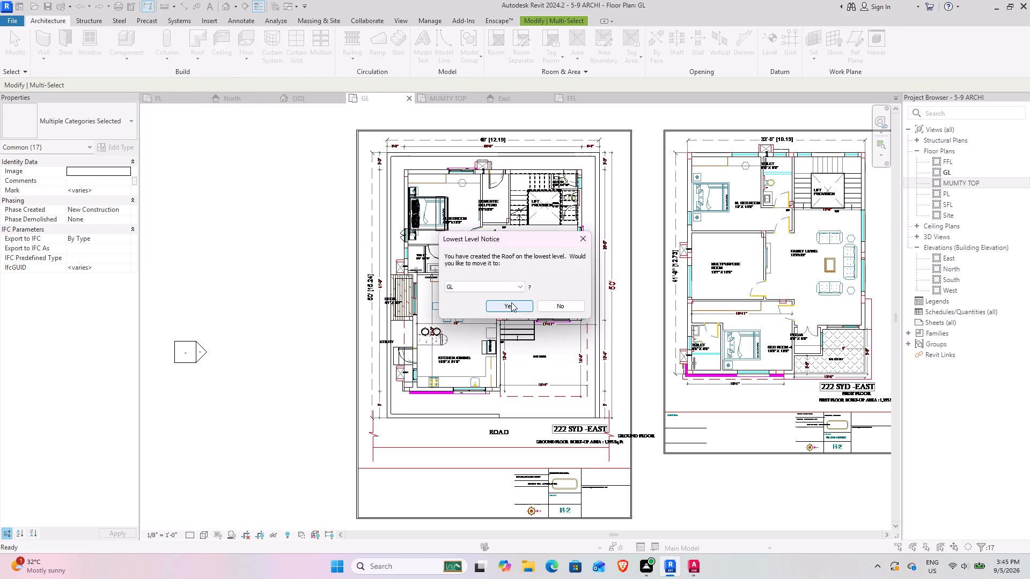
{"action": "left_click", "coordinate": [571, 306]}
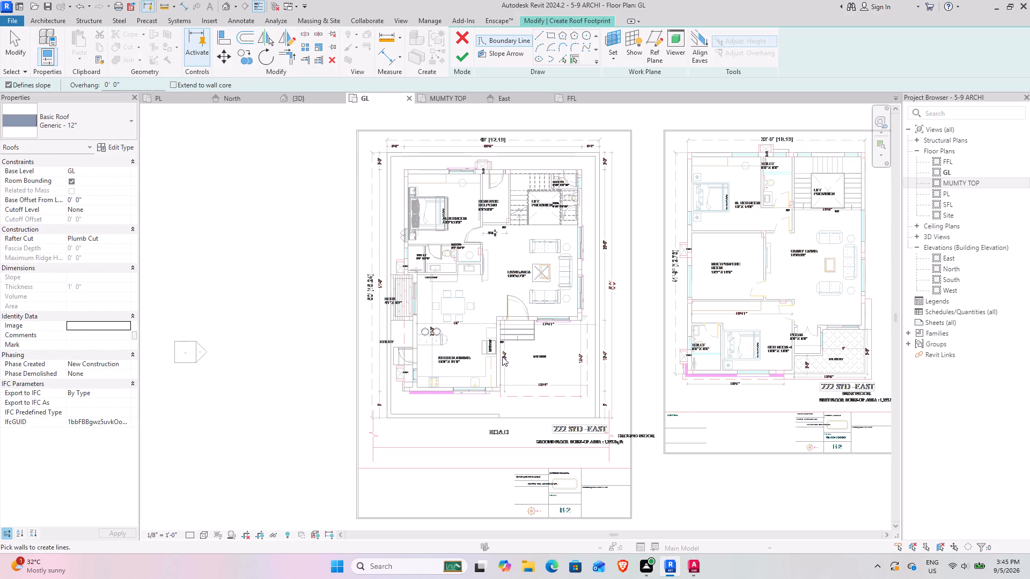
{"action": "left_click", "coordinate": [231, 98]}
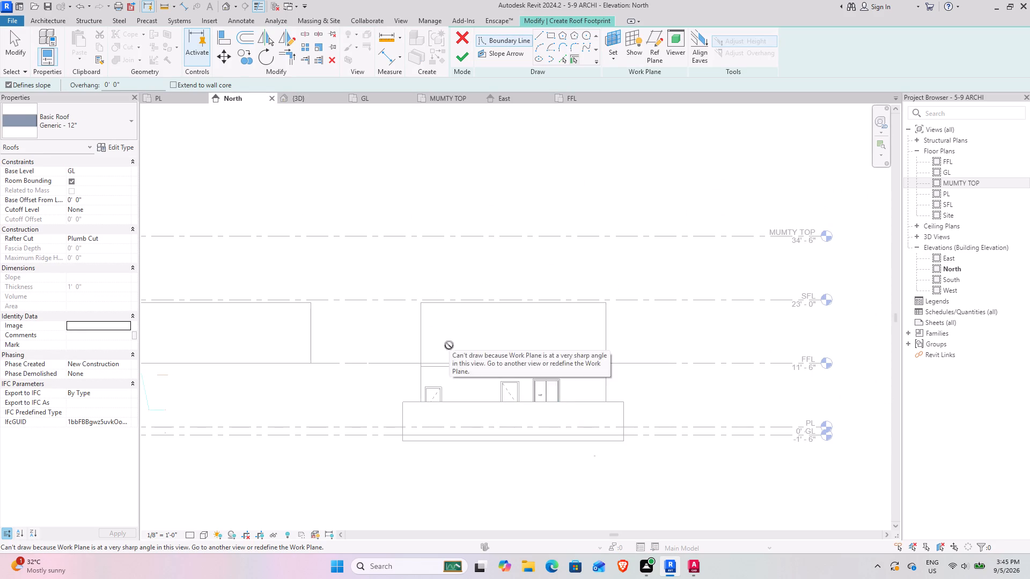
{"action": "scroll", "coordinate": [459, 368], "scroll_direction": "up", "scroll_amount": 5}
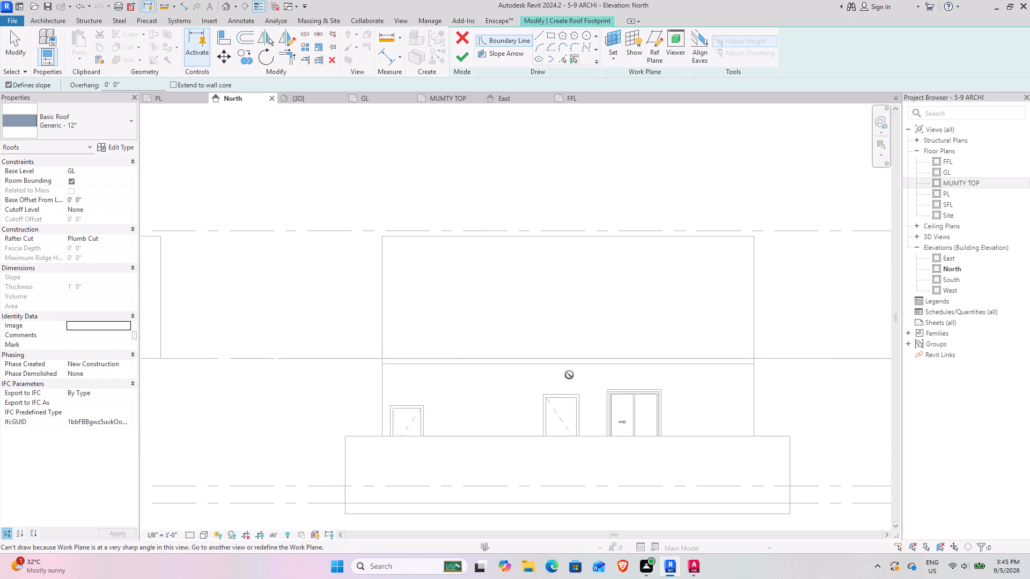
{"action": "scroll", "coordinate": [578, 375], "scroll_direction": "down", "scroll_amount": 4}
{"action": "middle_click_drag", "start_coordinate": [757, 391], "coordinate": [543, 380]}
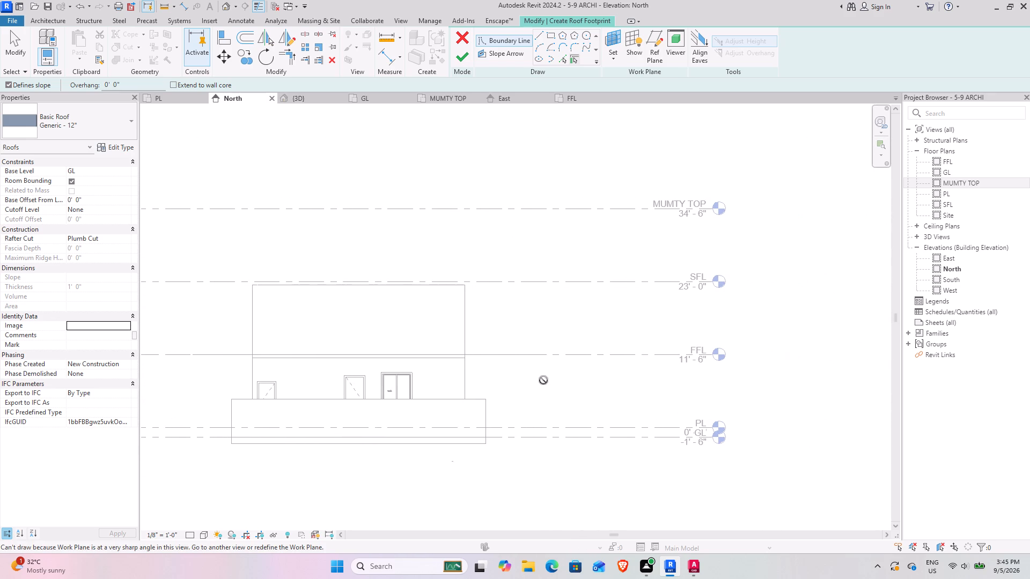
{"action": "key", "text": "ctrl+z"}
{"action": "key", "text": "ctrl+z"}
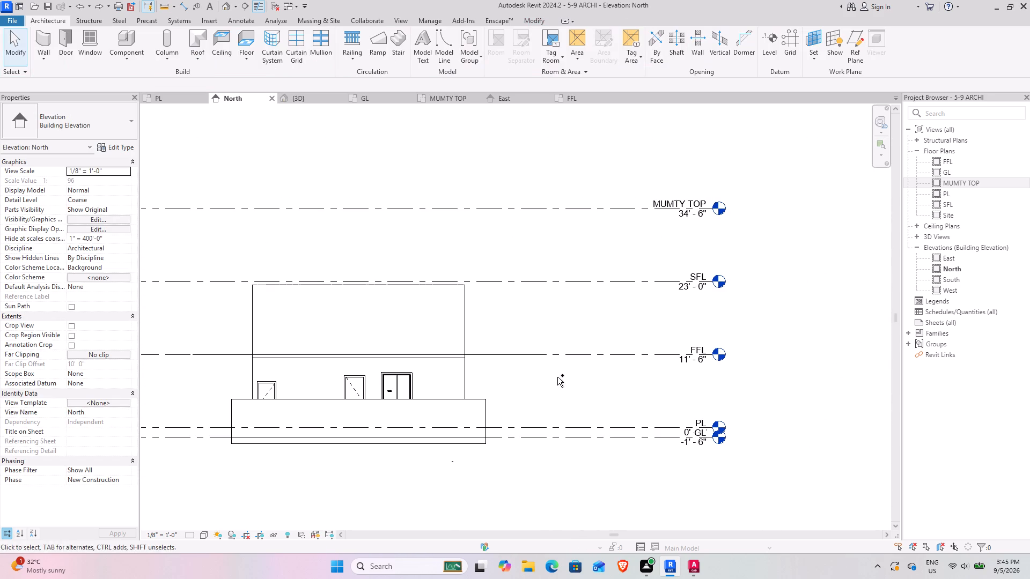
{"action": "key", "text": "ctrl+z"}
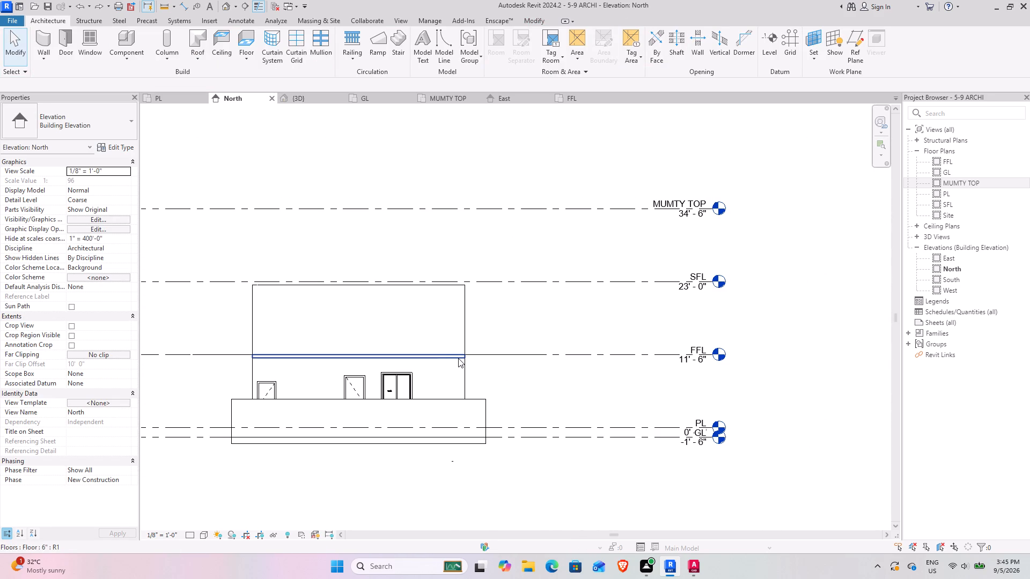
Inspect the floor slab at FFL and the 10" wall above it in the North elevation.
{"action": "left_click", "coordinate": [459, 358]}
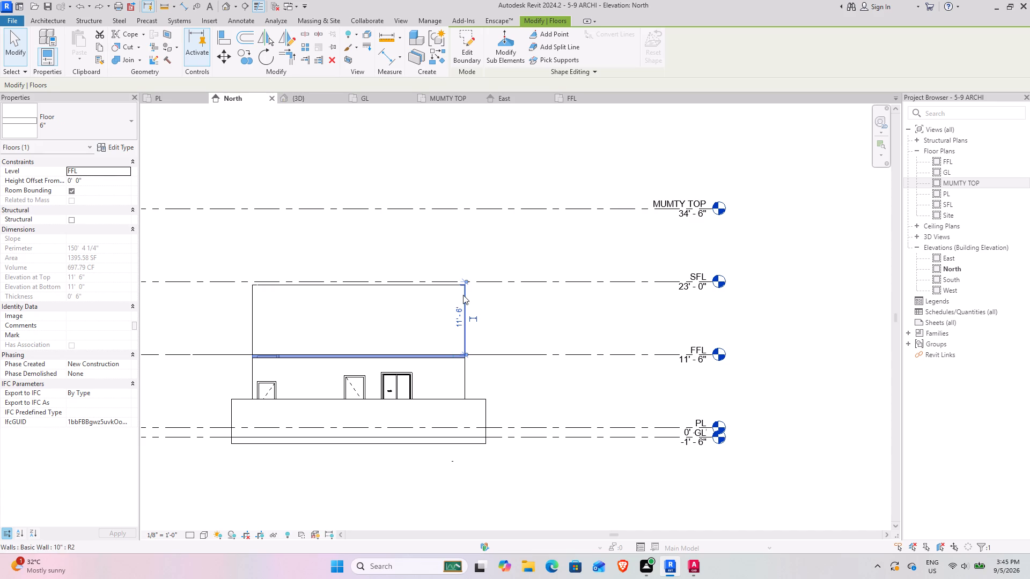
{"action": "left_click", "coordinate": [463, 294]}
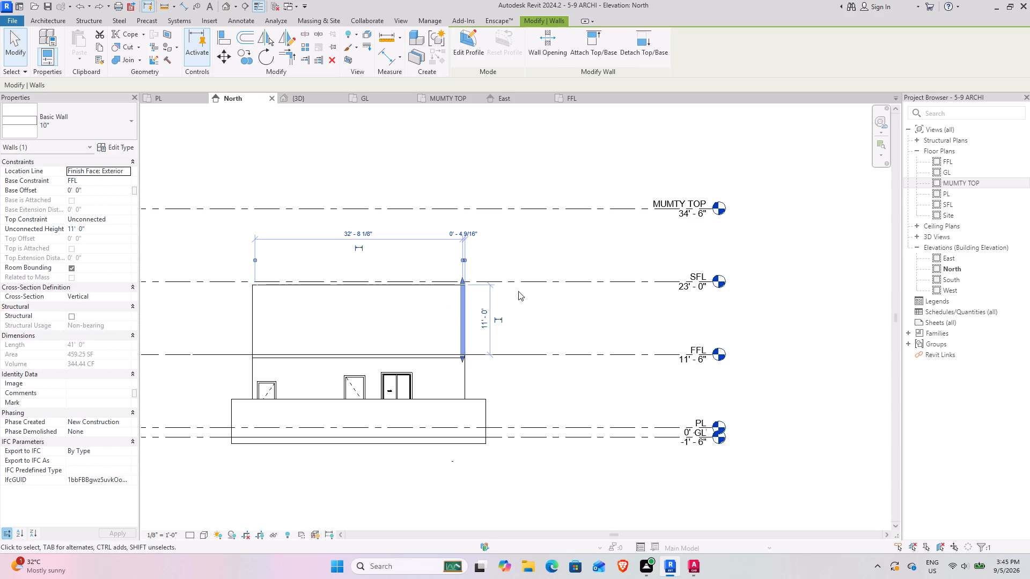
{"action": "left_click", "coordinate": [543, 296]}
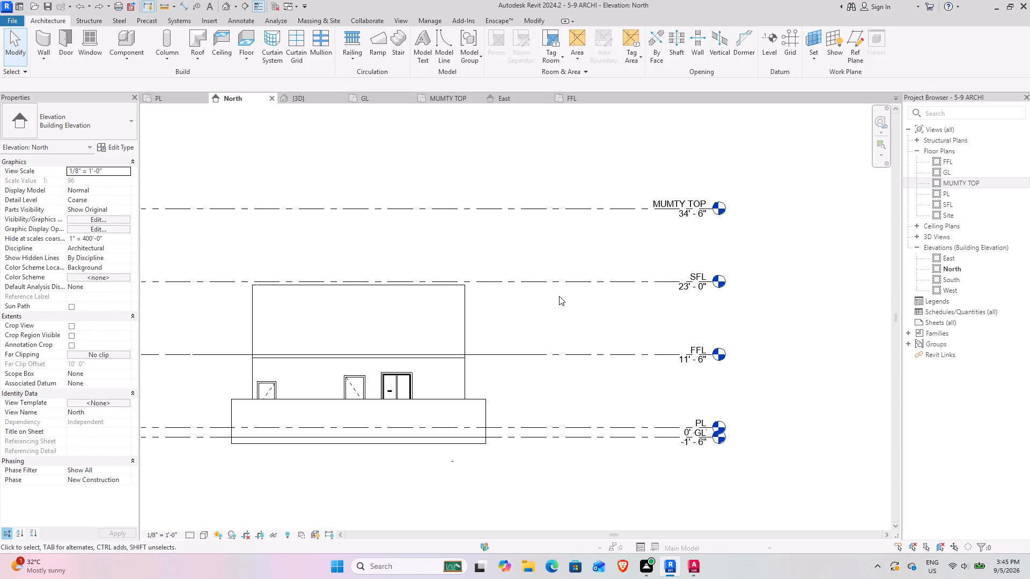
Select the elements between FFL and SFL in the North elevation and check the selection in the 3D and MUMTY TOP views.
{"action": "left_click_drag", "start_coordinate": [566, 289], "coordinate": [376, 324]}
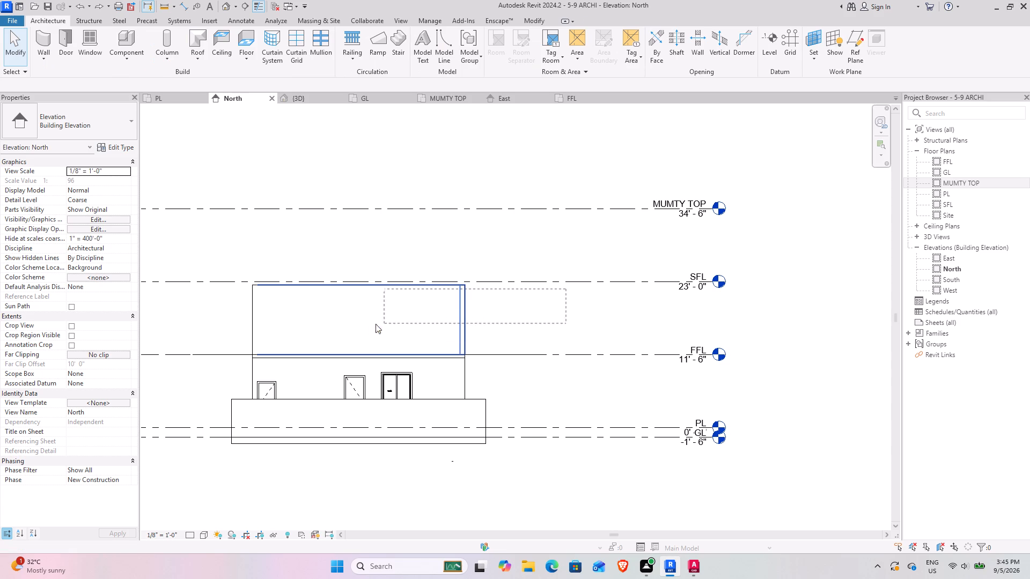
{"action": "left_click_drag", "start_coordinate": [376, 324], "coordinate": [244, 357]}
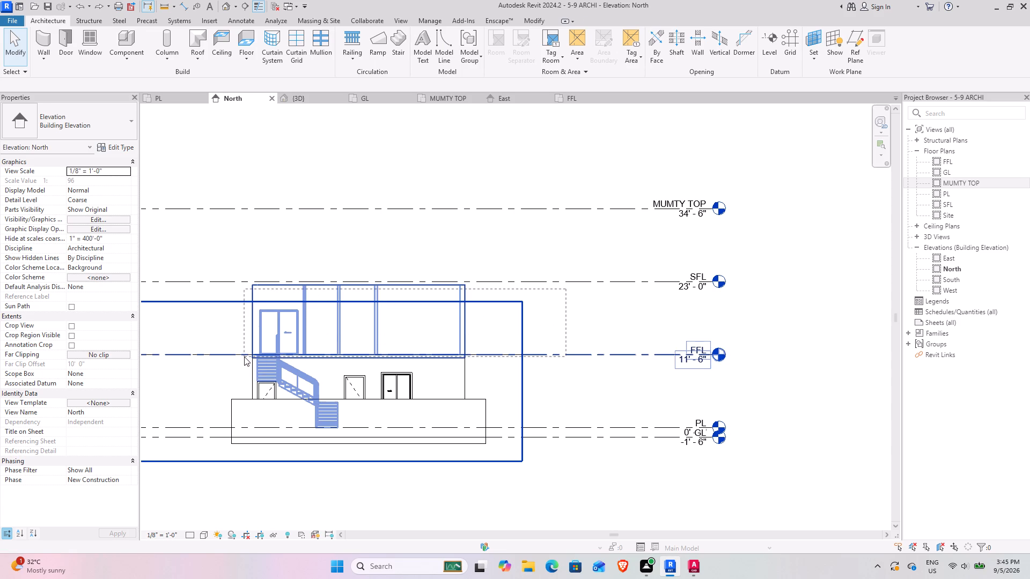
{"action": "left_click_drag", "start_coordinate": [244, 357], "coordinate": [246, 353]}
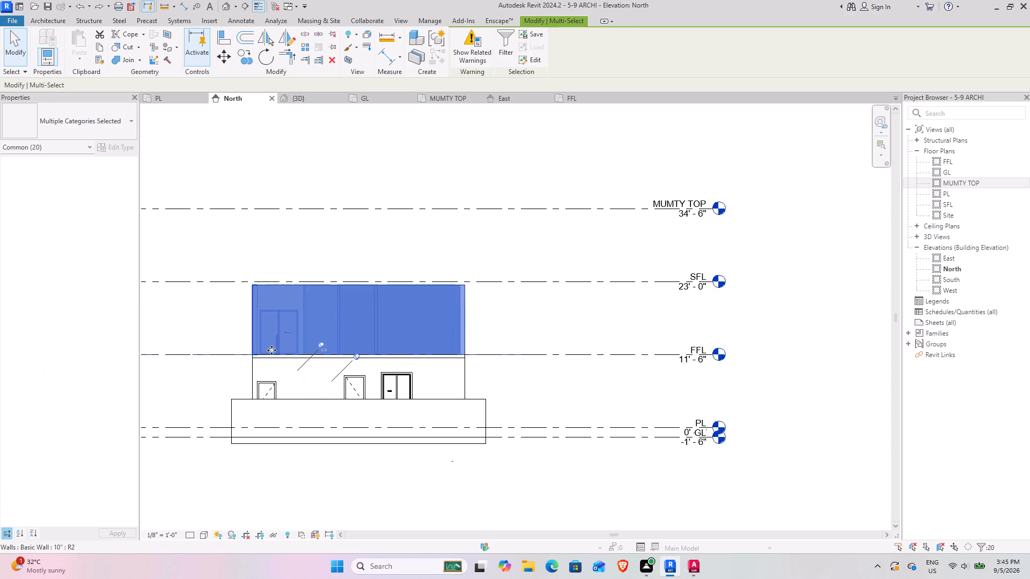
{"action": "scroll", "coordinate": [272, 321], "scroll_direction": "up", "scroll_amount": 4}
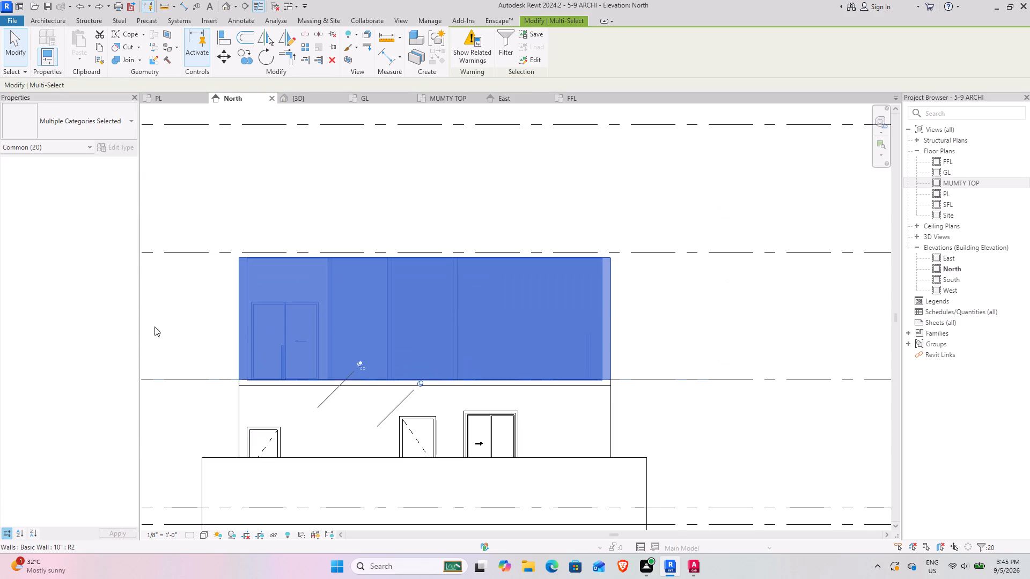
{"action": "middle_click_drag", "start_coordinate": [181, 321], "coordinate": [347, 317]}
{"action": "scroll", "coordinate": [348, 317], "scroll_direction": "down", "scroll_amount": 5}
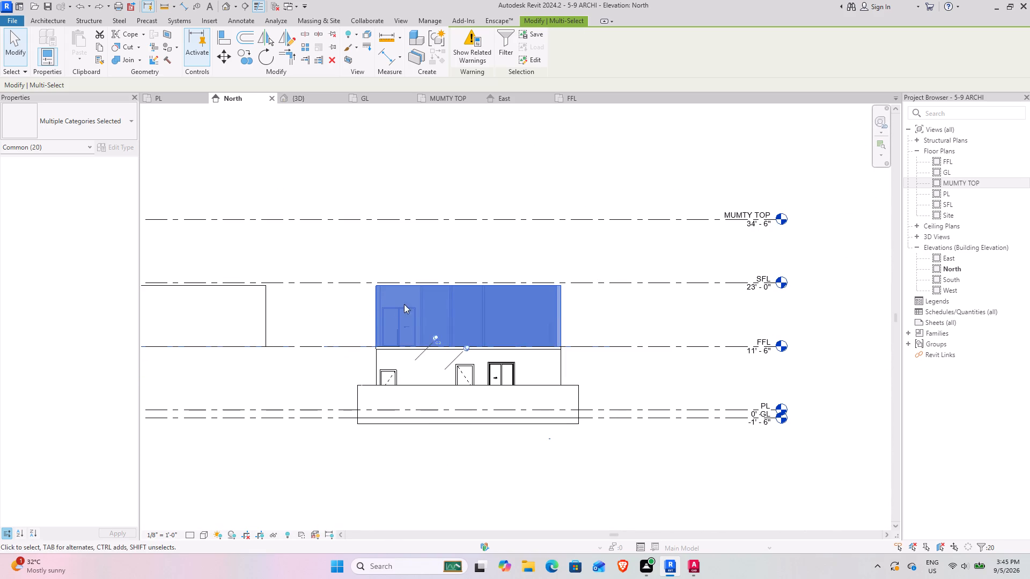
{"action": "middle_click_drag", "start_coordinate": [604, 298], "coordinate": [608, 285], "text": "shift"}
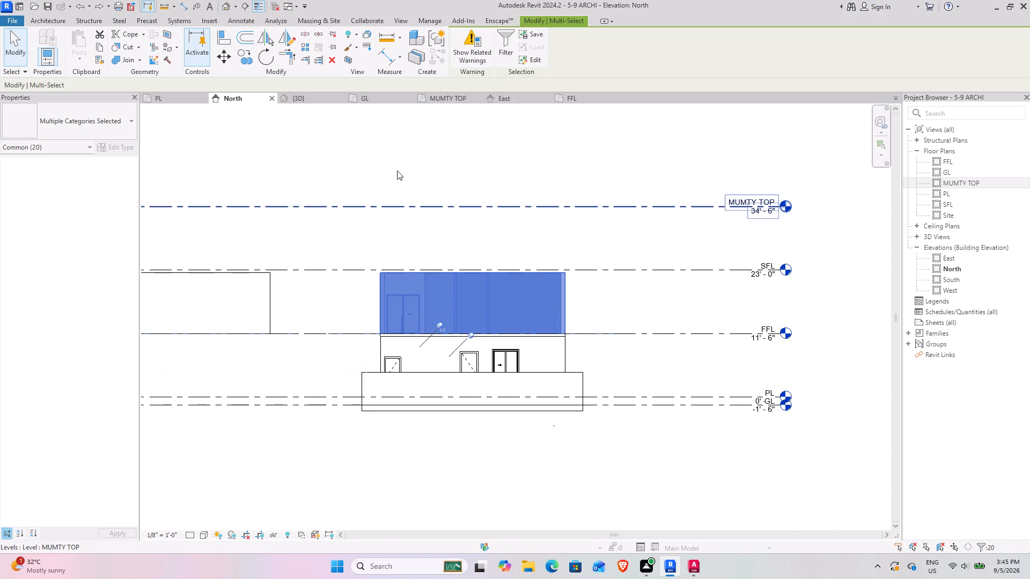
{"action": "left_click", "coordinate": [312, 94]}
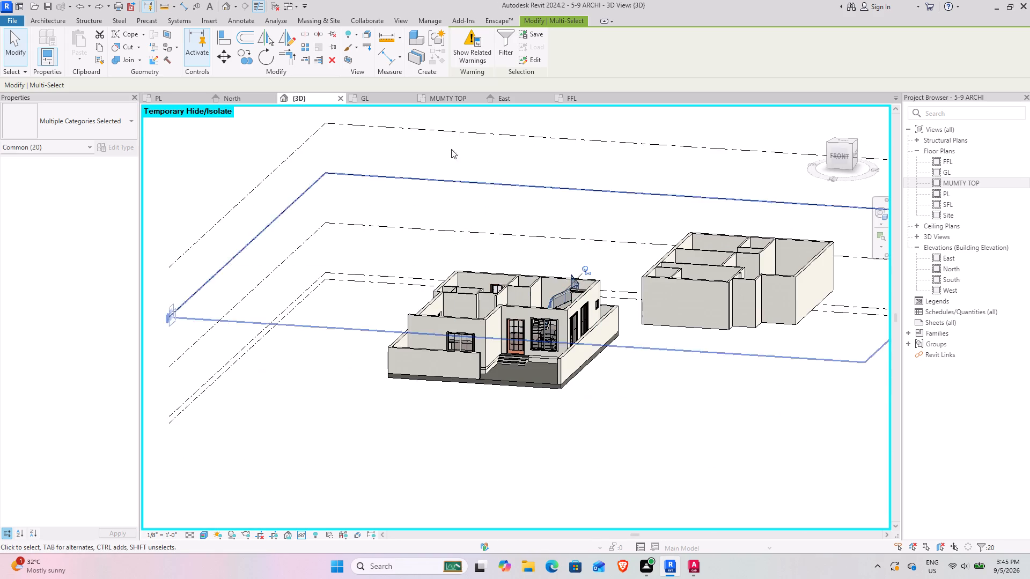
{"action": "left_click", "coordinate": [436, 100]}
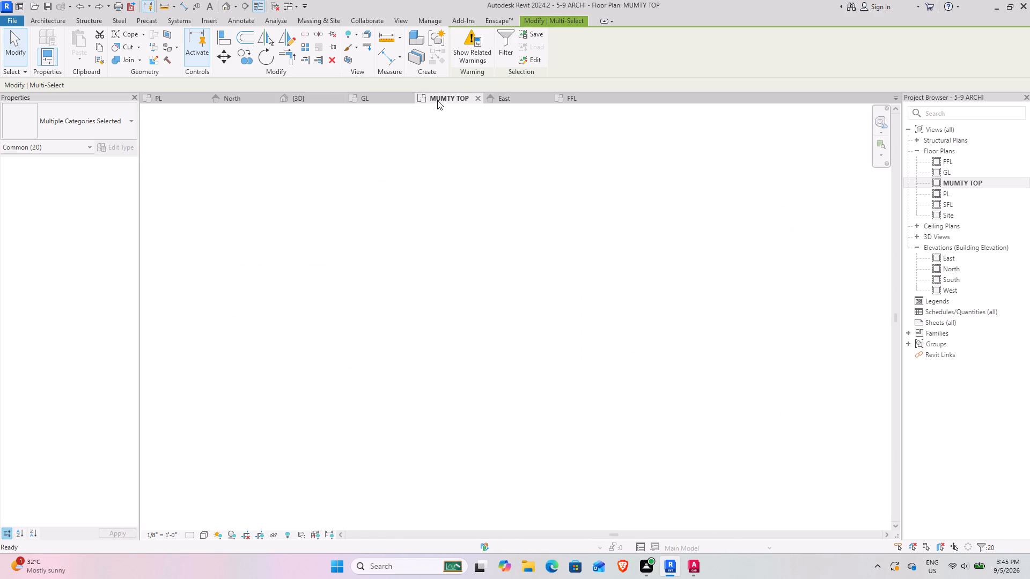
Select all the first-floor elements between FFL and SFL in the East elevation.
{"action": "left_click", "coordinate": [528, 96]}
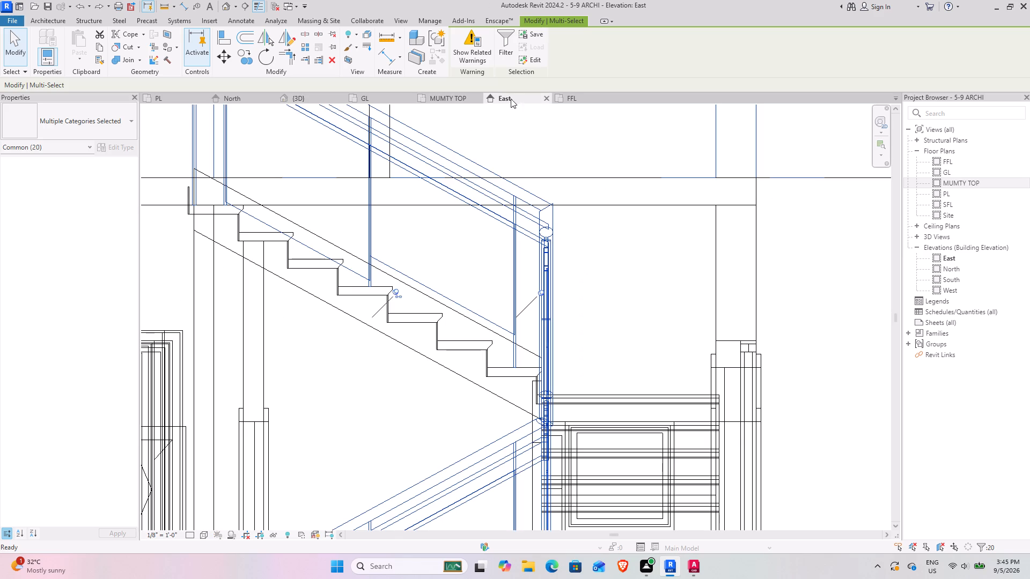
{"action": "scroll", "coordinate": [528, 184], "scroll_direction": "down", "scroll_amount": 11}
{"action": "scroll", "coordinate": [545, 272], "scroll_direction": "down", "scroll_amount": 4}
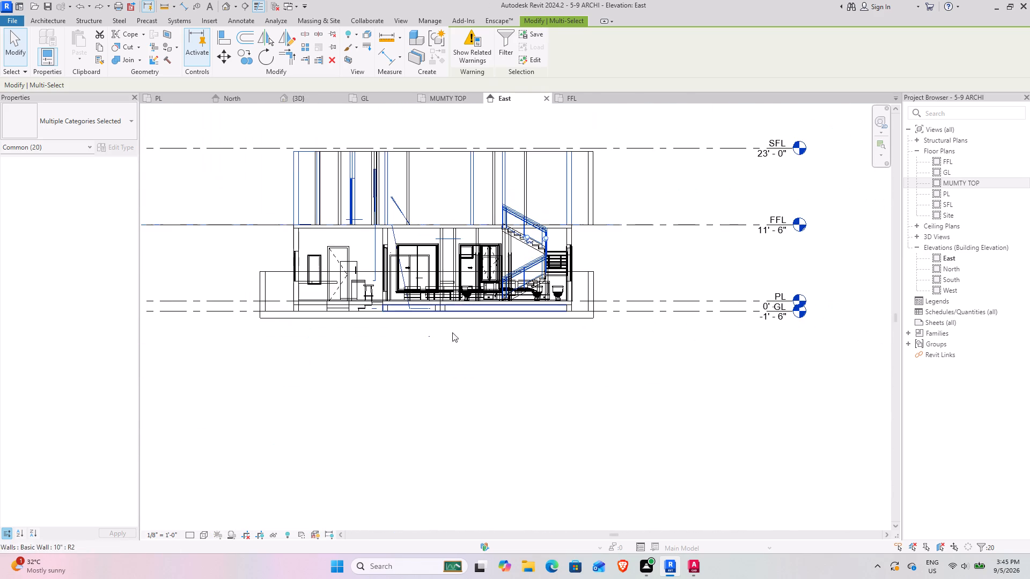
{"action": "middle_click_drag", "start_coordinate": [443, 340], "coordinate": [532, 409]}
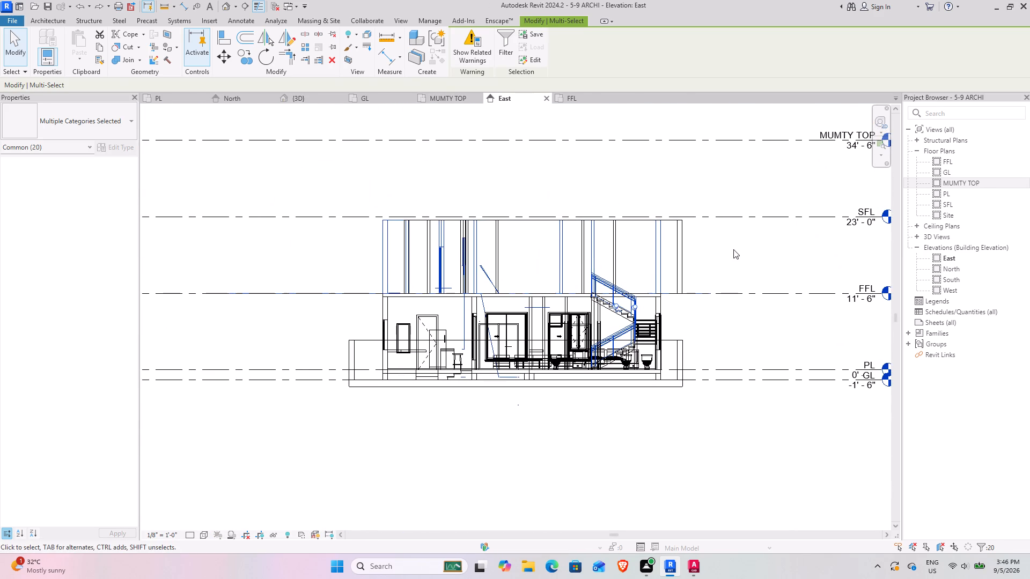
{"action": "left_click_drag", "start_coordinate": [734, 236], "coordinate": [351, 244]}
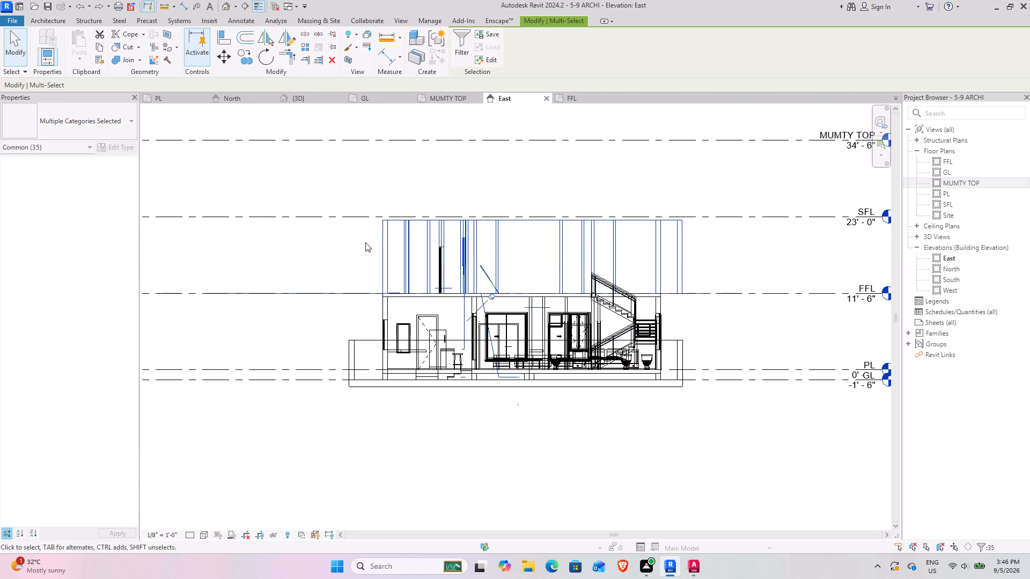
Examine the selected elements against the DWG plans in the FFL and PL floor plans, and clear the selection.
{"action": "left_click", "coordinate": [566, 100]}
{"action": "scroll", "coordinate": [553, 199], "scroll_direction": "down", "scroll_amount": 13}
{"action": "scroll", "coordinate": [638, 200], "scroll_direction": "down", "scroll_amount": 1}
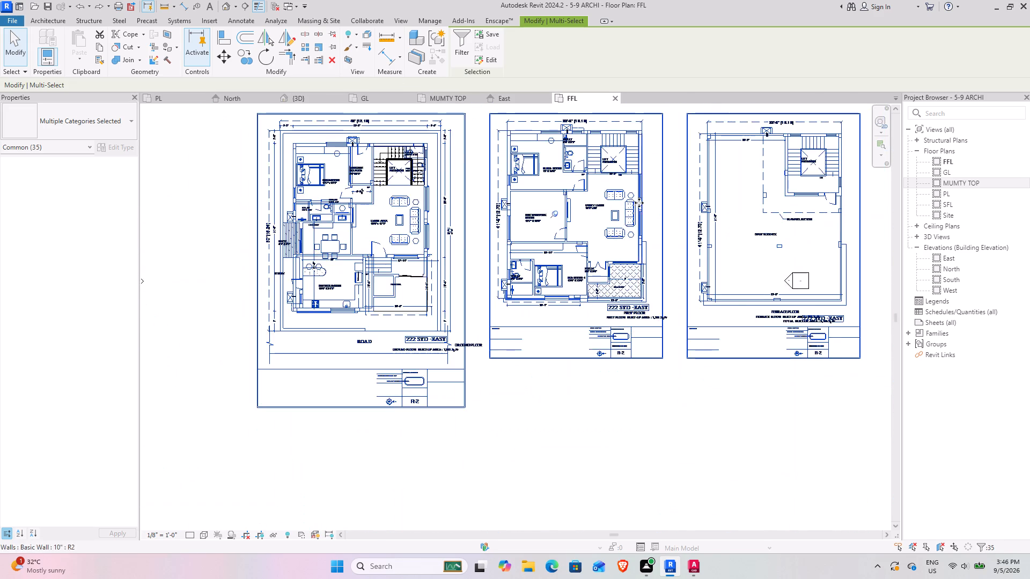
{"action": "middle_click_drag", "start_coordinate": [684, 211], "coordinate": [620, 256]}
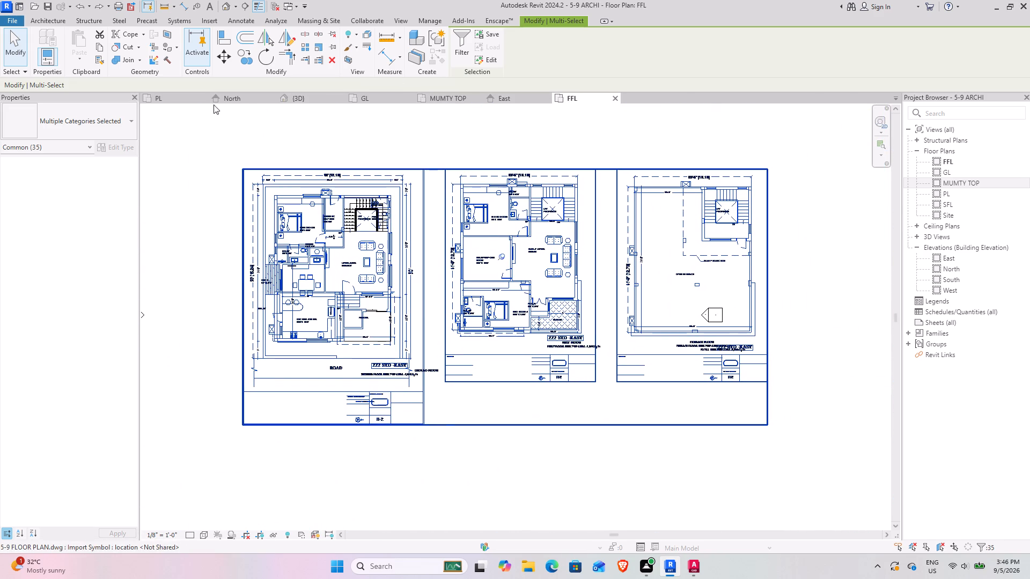
{"action": "left_click", "coordinate": [171, 95]}
{"action": "scroll", "coordinate": [389, 137], "scroll_direction": "down", "scroll_amount": 6}
{"action": "scroll", "coordinate": [489, 161], "scroll_direction": "down", "scroll_amount": 4}
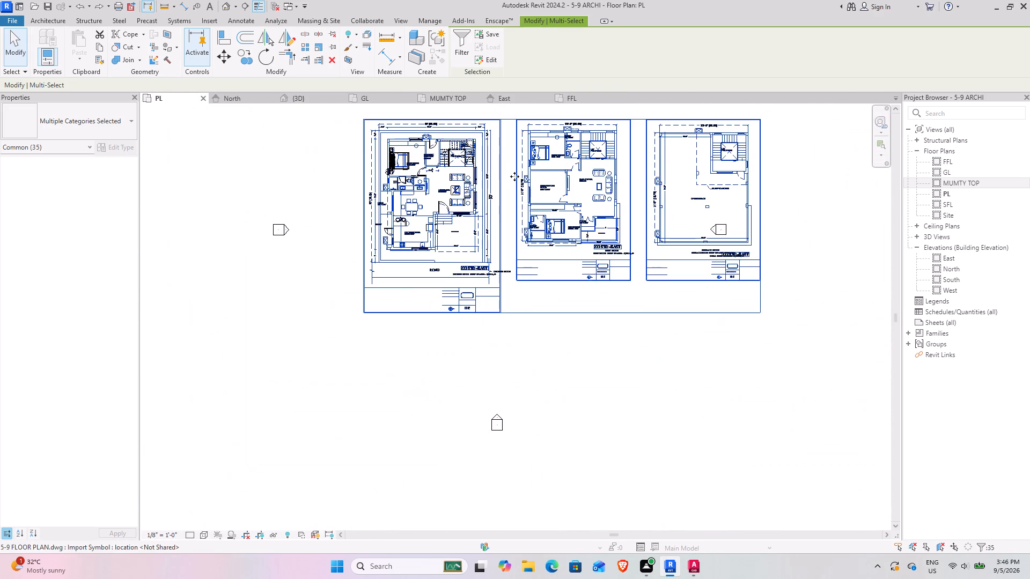
{"action": "key", "text": "Escape"}
{"action": "key", "text": "Escape"}
{"action": "key", "text": "Escape"}
{"action": "key", "text": "Escape"}
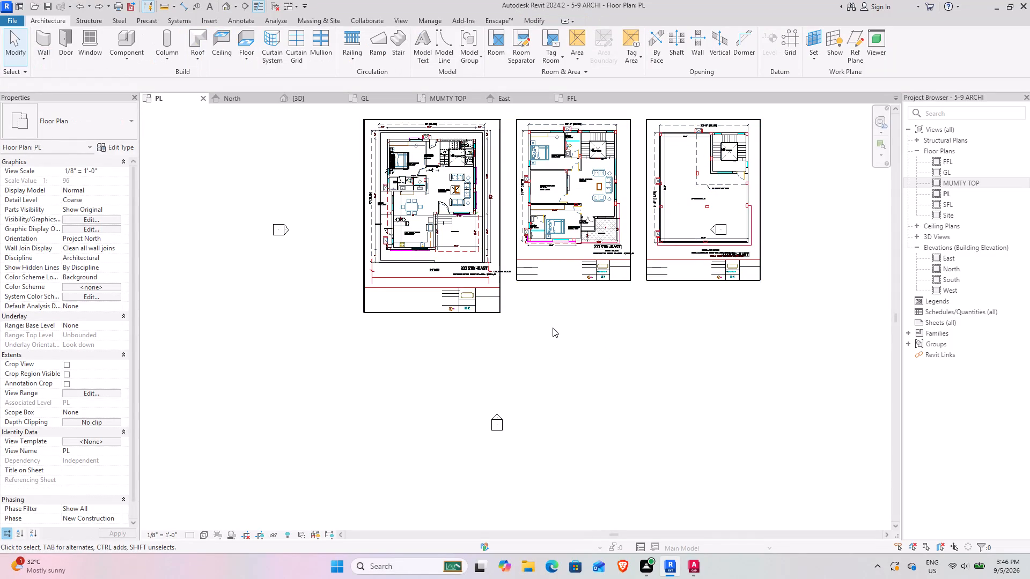
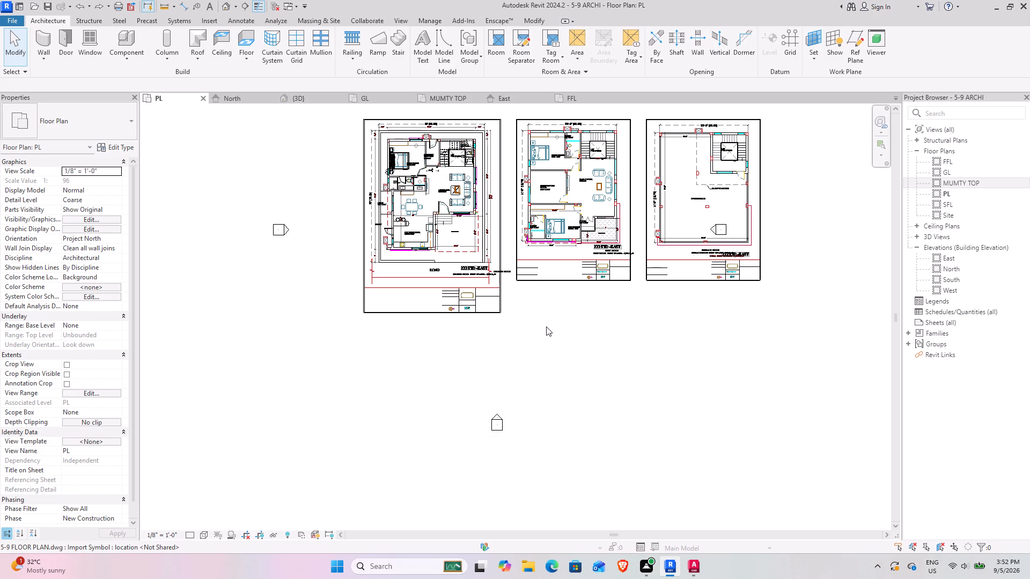
In the 3D view, reset the temporary hide/isolate so all hidden elements are shown again.
{"action": "scroll", "coordinate": [512, 248], "scroll_direction": "up", "scroll_amount": 5}
{"action": "middle_click_drag", "start_coordinate": [561, 281], "coordinate": [532, 447]}
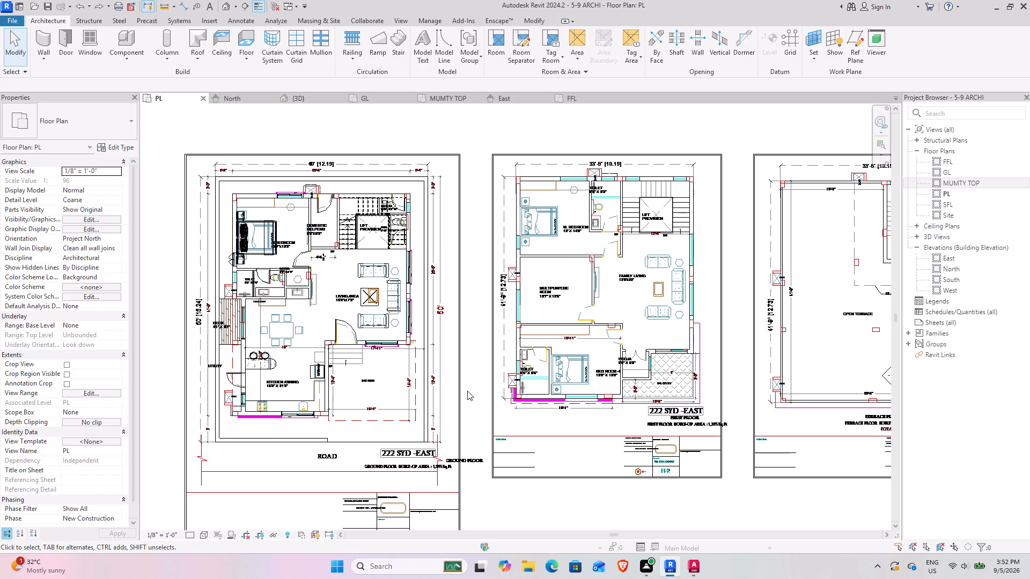
{"action": "scroll", "coordinate": [653, 375], "scroll_direction": "up", "scroll_amount": 3}
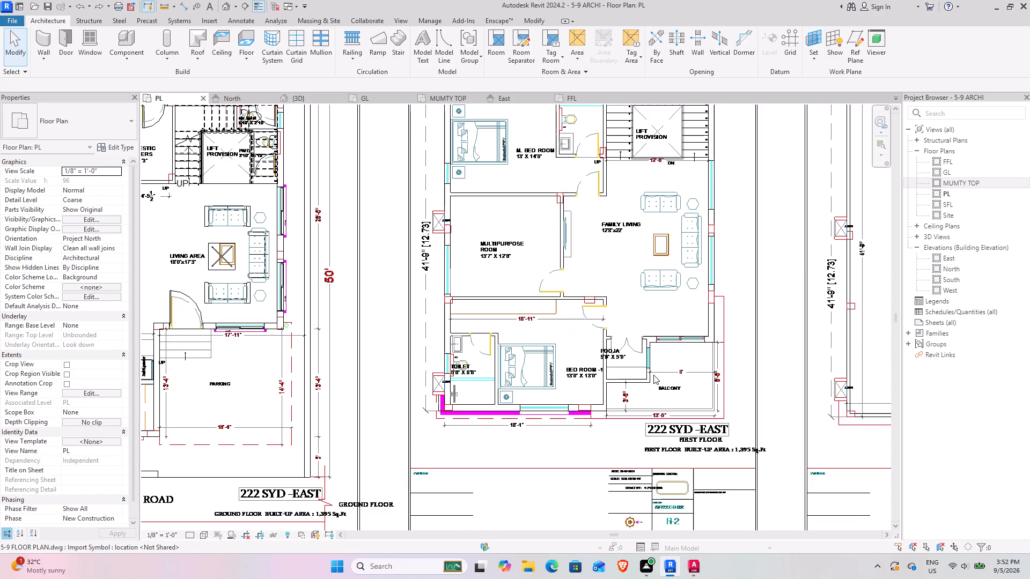
{"action": "scroll", "coordinate": [653, 375], "scroll_direction": "down", "scroll_amount": 2}
{"action": "left_click", "coordinate": [302, 101]}
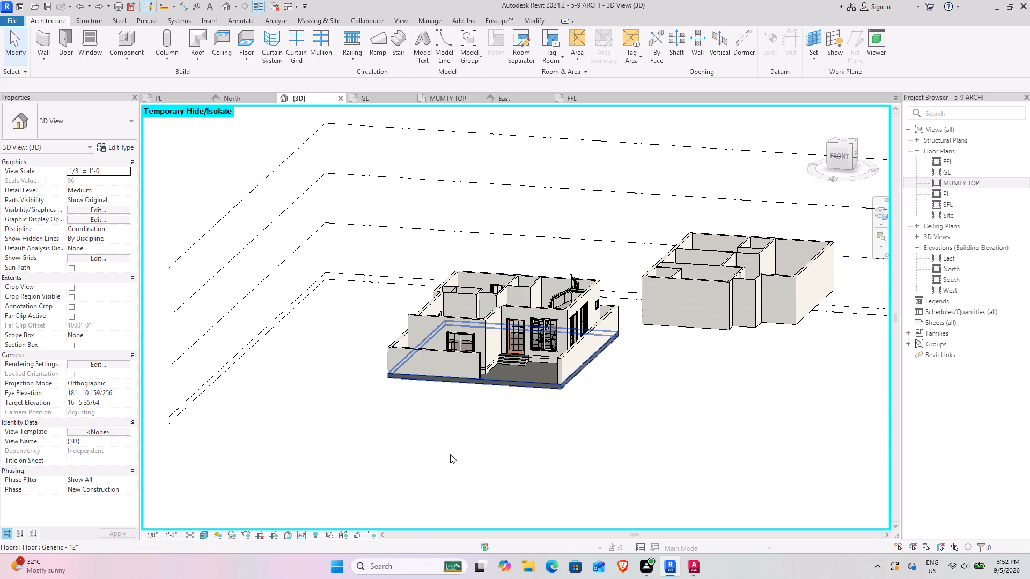
{"action": "type", "text": "hr"}
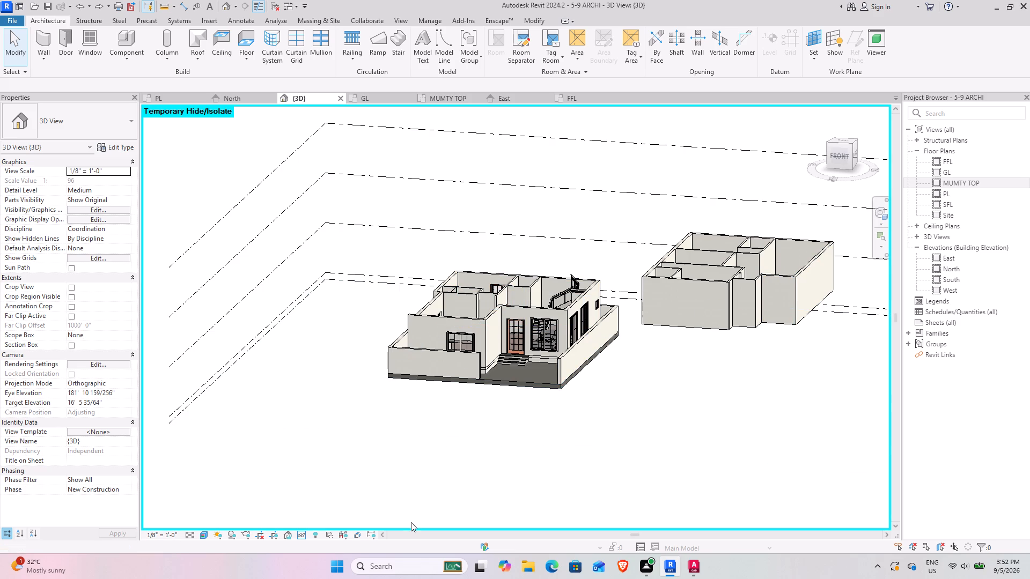
Delete the detached set of walls standing beside the house, filtering levels out of the selection.
{"action": "left_click_drag", "start_coordinate": [811, 359], "coordinate": [668, 222]}
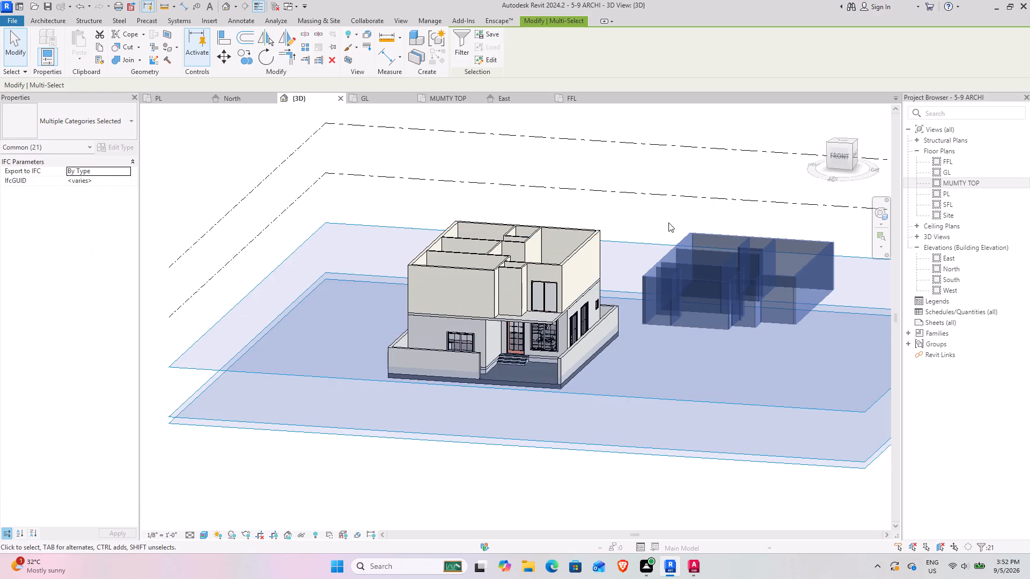
{"action": "left_click", "coordinate": [449, 46]}
{"action": "left_click", "coordinate": [457, 45]}
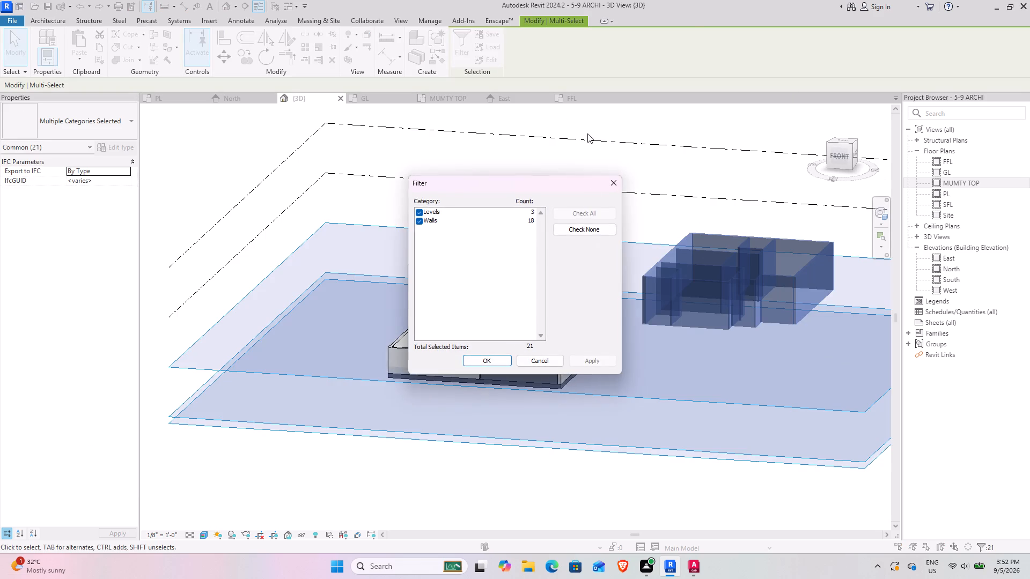
{"action": "left_click", "coordinate": [464, 211]}
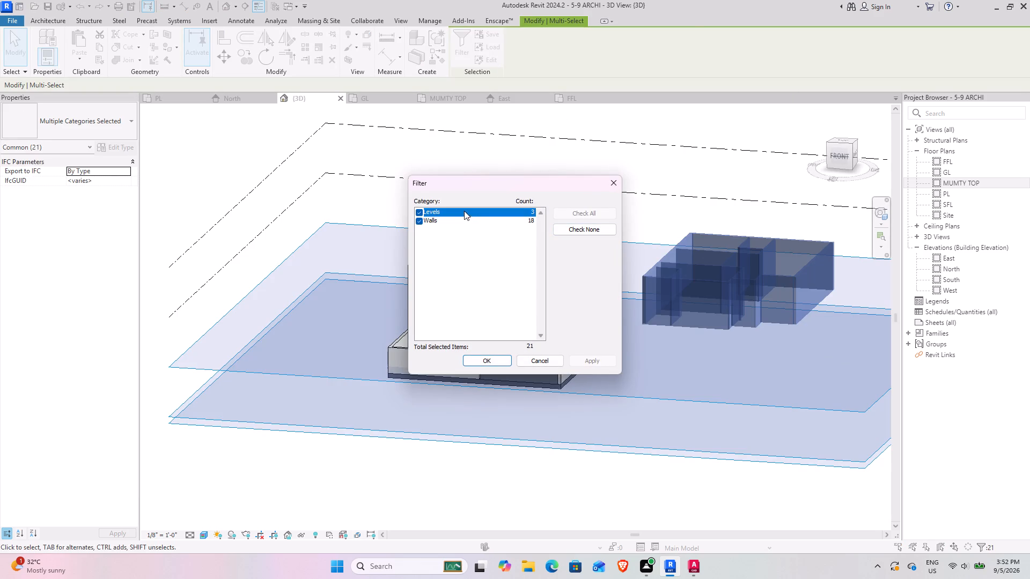
{"action": "left_click", "coordinate": [416, 210]}
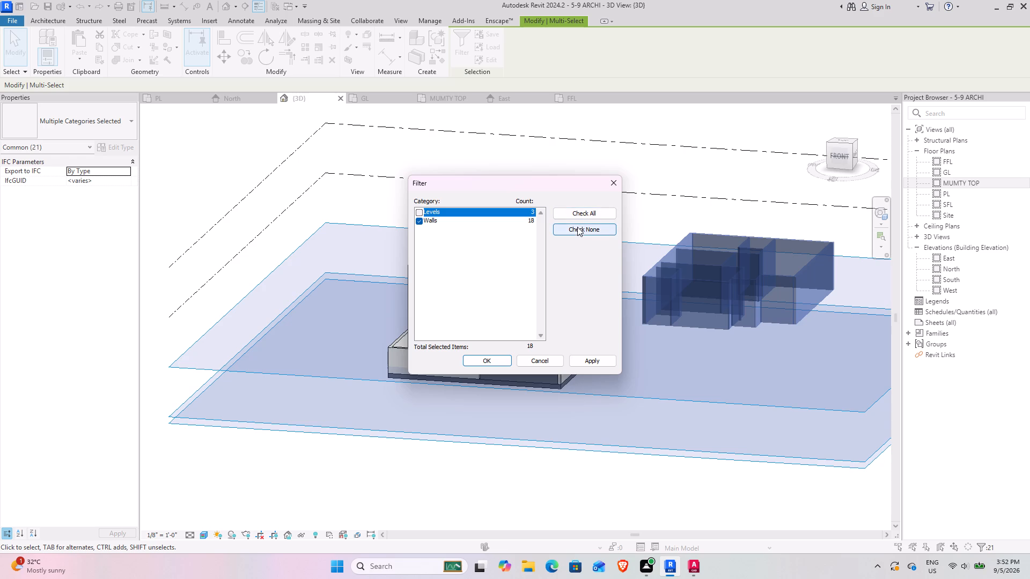
{"action": "left_click", "coordinate": [477, 366]}
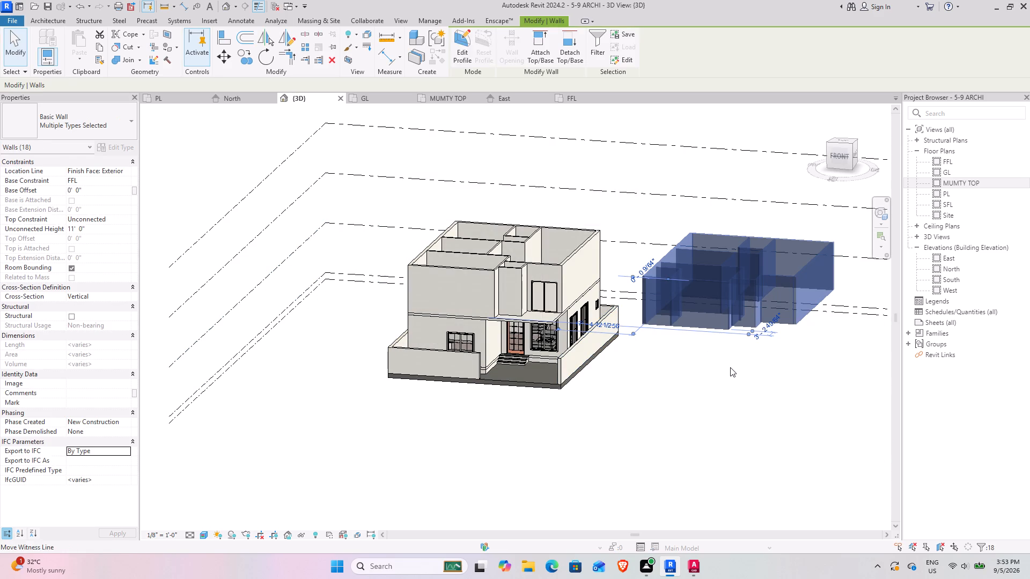
{"action": "key", "text": "Delete"}
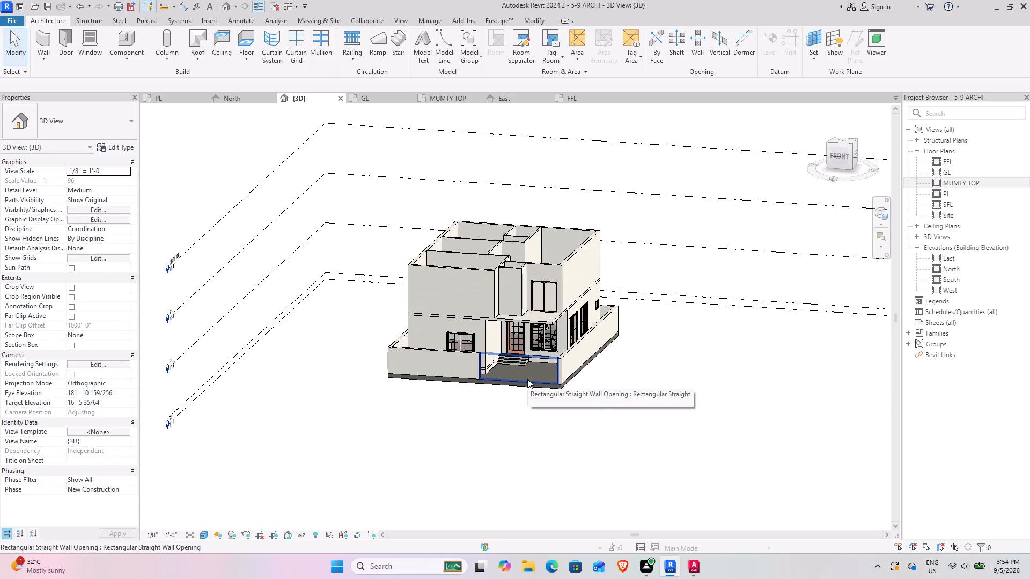
Examine the house model in 3D from several angles, including the upper-floor rooms and the front facade.
{"action": "middle_click_drag", "start_coordinate": [583, 352], "coordinate": [583, 372], "text": "shift"}
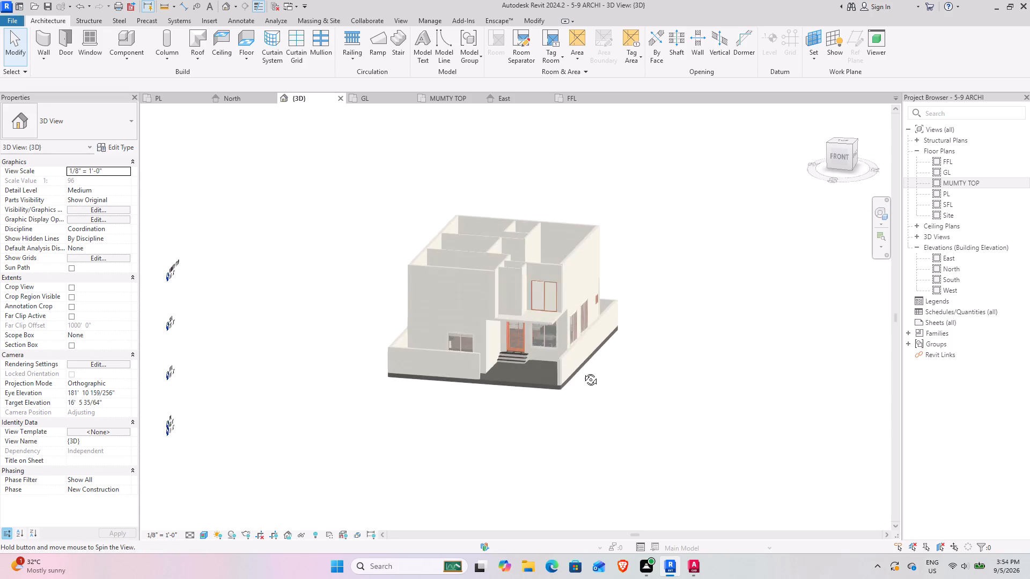
{"action": "middle_click_drag", "start_coordinate": [583, 372], "coordinate": [477, 455], "text": "shift"}
{"action": "scroll", "coordinate": [545, 197], "scroll_direction": "up", "scroll_amount": 4}
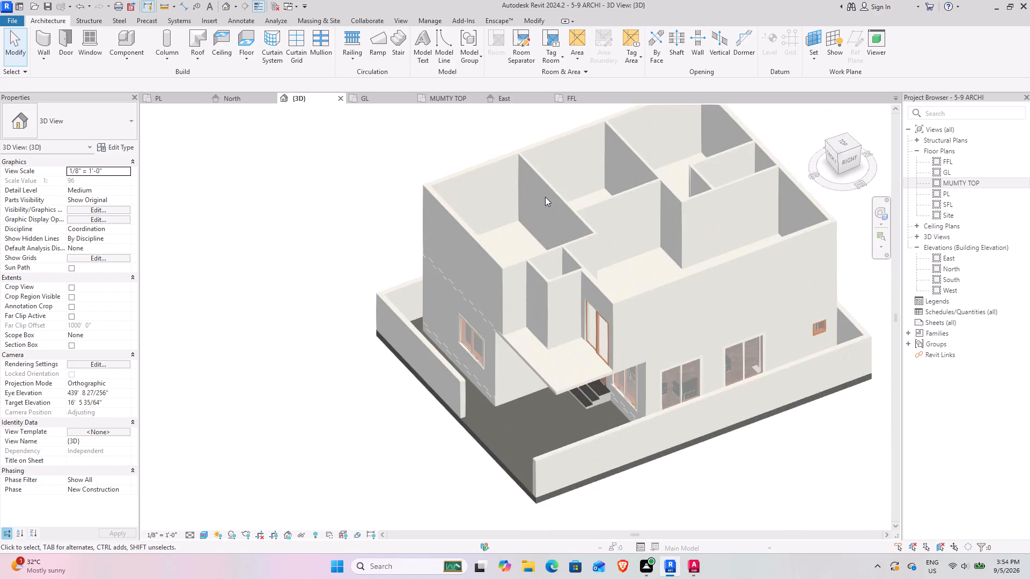
{"action": "scroll", "coordinate": [545, 197], "scroll_direction": "up", "scroll_amount": 5}
{"action": "middle_click_drag", "start_coordinate": [487, 244], "coordinate": [564, 252], "text": "shift"}
{"action": "scroll", "coordinate": [564, 252], "scroll_direction": "down", "scroll_amount": 6}
{"action": "middle_click_drag", "start_coordinate": [444, 498], "coordinate": [445, 498], "text": "shift"}
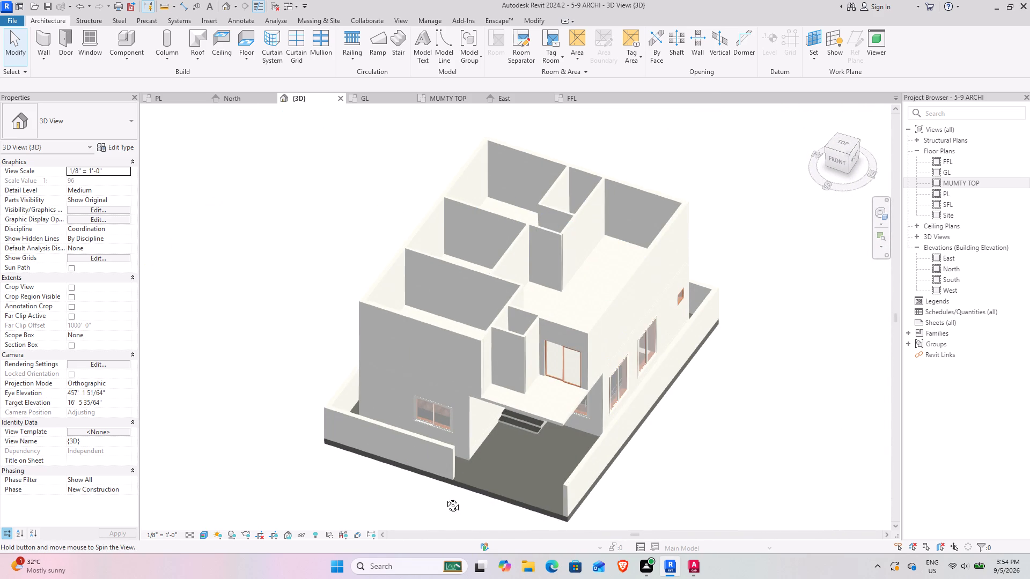
{"action": "middle_click_drag", "start_coordinate": [445, 498], "coordinate": [474, 365], "text": "shift"}
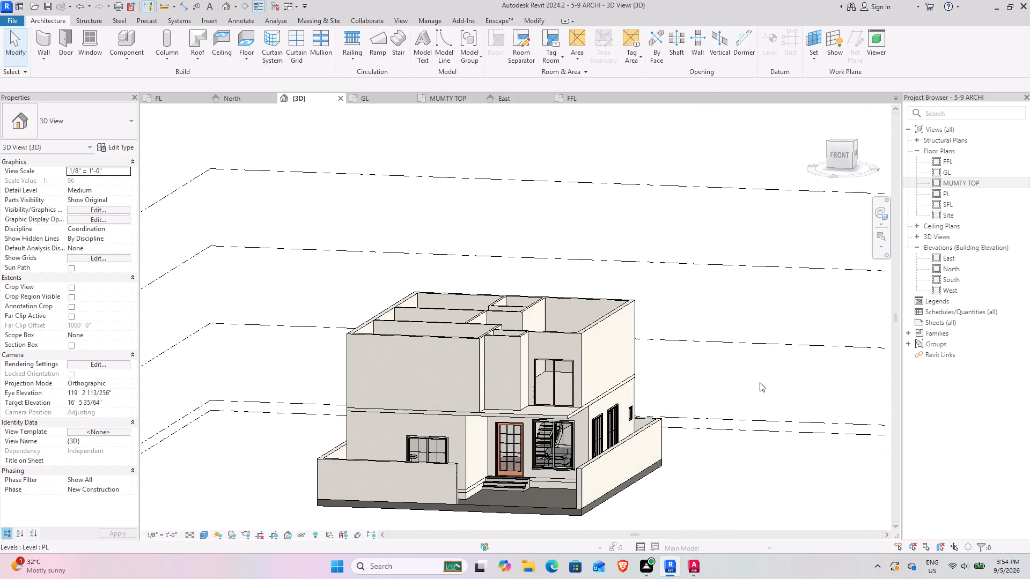
{"action": "middle_click_drag", "start_coordinate": [760, 382], "coordinate": [711, 368], "text": "shift"}
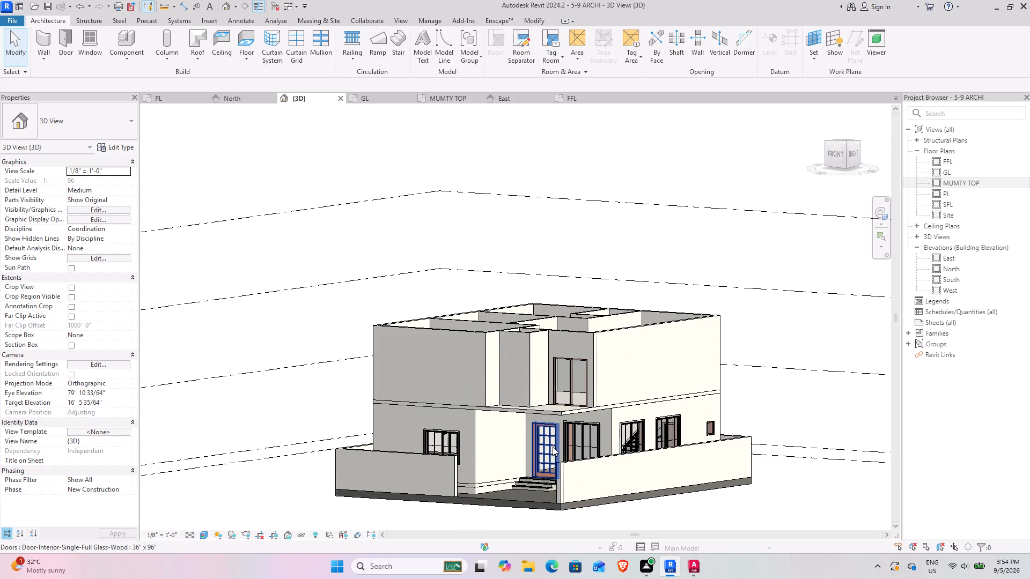
{"action": "middle_click_drag", "start_coordinate": [556, 409], "coordinate": [561, 419], "text": "shift"}
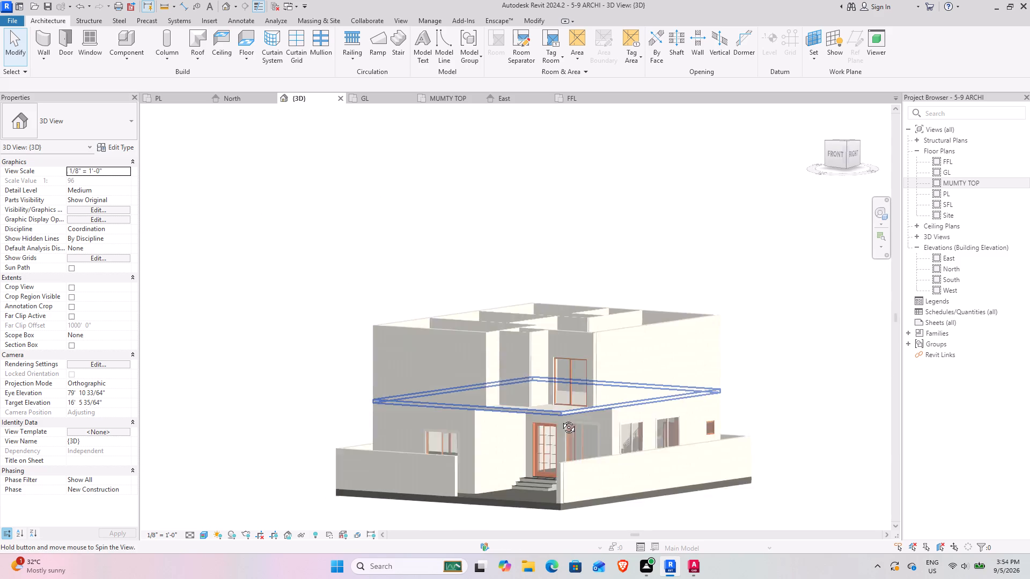
{"action": "middle_click_drag", "start_coordinate": [561, 419], "coordinate": [576, 476], "text": "shift"}
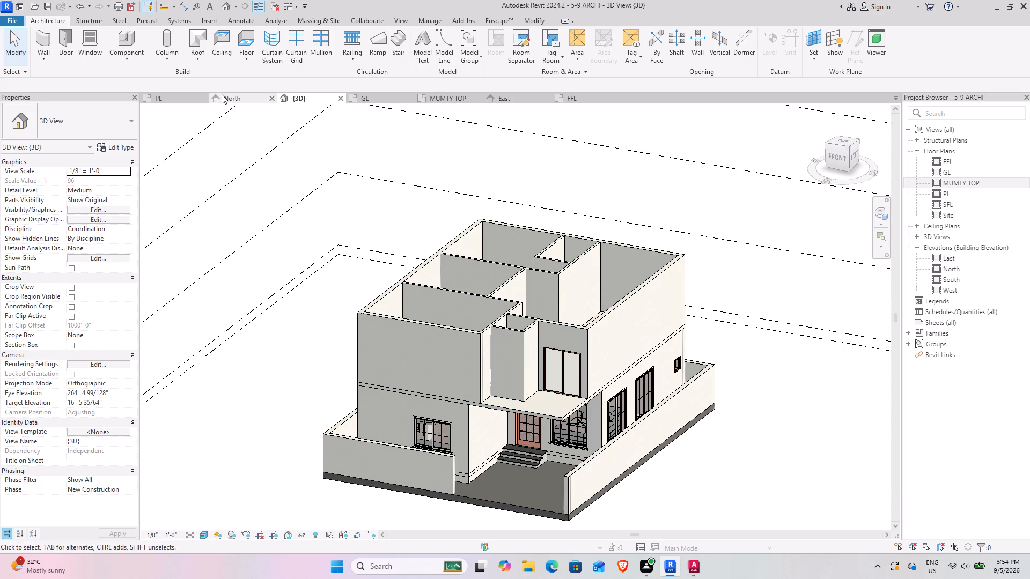
Review the GL, FFL and PL floor plans against the 3D model, and check the North elevation.
{"action": "left_click", "coordinate": [364, 99]}
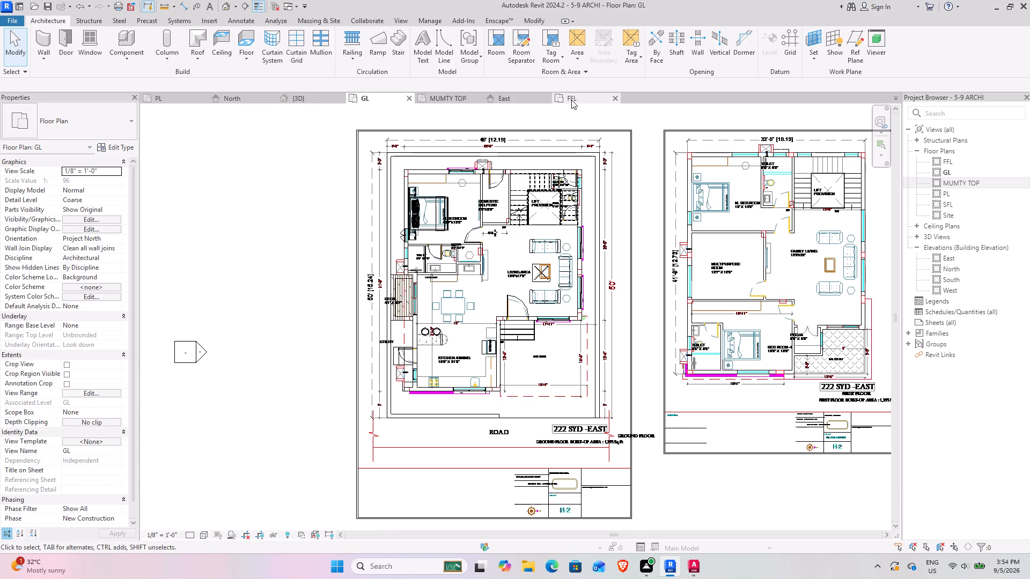
{"action": "left_click", "coordinate": [578, 97]}
{"action": "scroll", "coordinate": [538, 344], "scroll_direction": "up", "scroll_amount": 5}
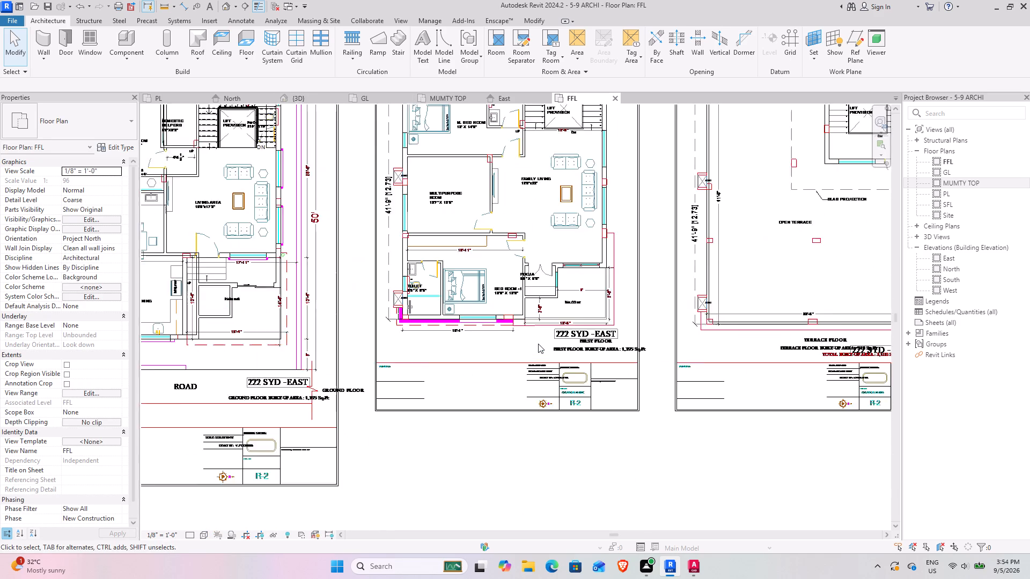
{"action": "scroll", "coordinate": [446, 269], "scroll_direction": "up", "scroll_amount": 4}
{"action": "scroll", "coordinate": [446, 269], "scroll_direction": "down", "scroll_amount": 4}
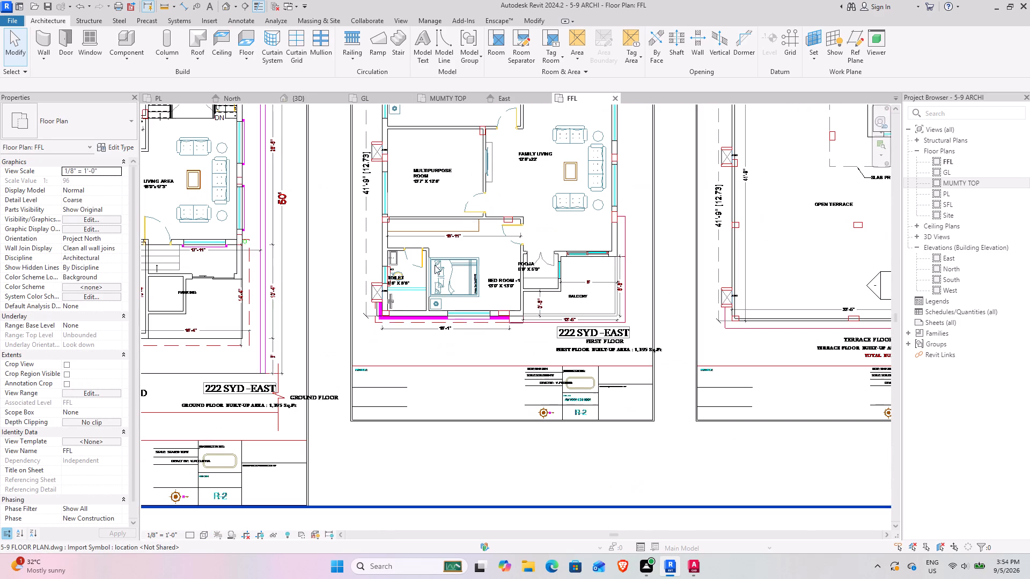
{"action": "left_click", "coordinate": [235, 95]}
{"action": "left_click", "coordinate": [299, 98]}
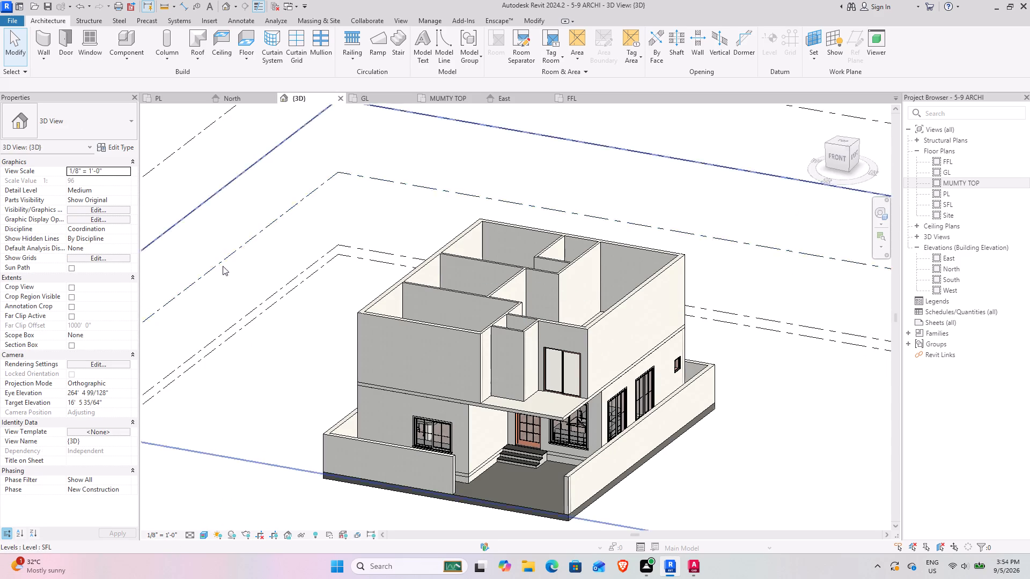
{"action": "left_click", "coordinate": [379, 97]}
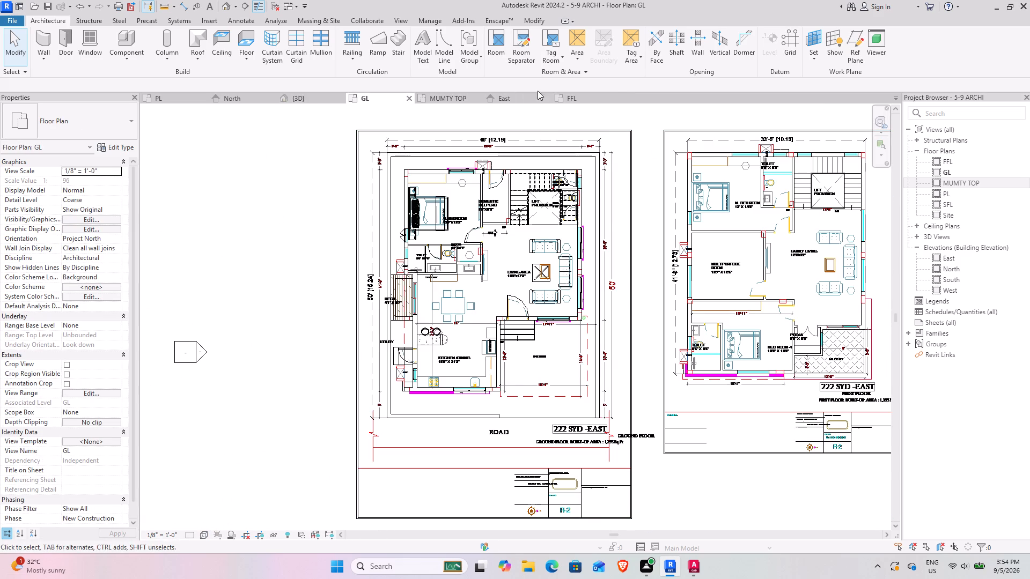
{"action": "left_click", "coordinate": [575, 94]}
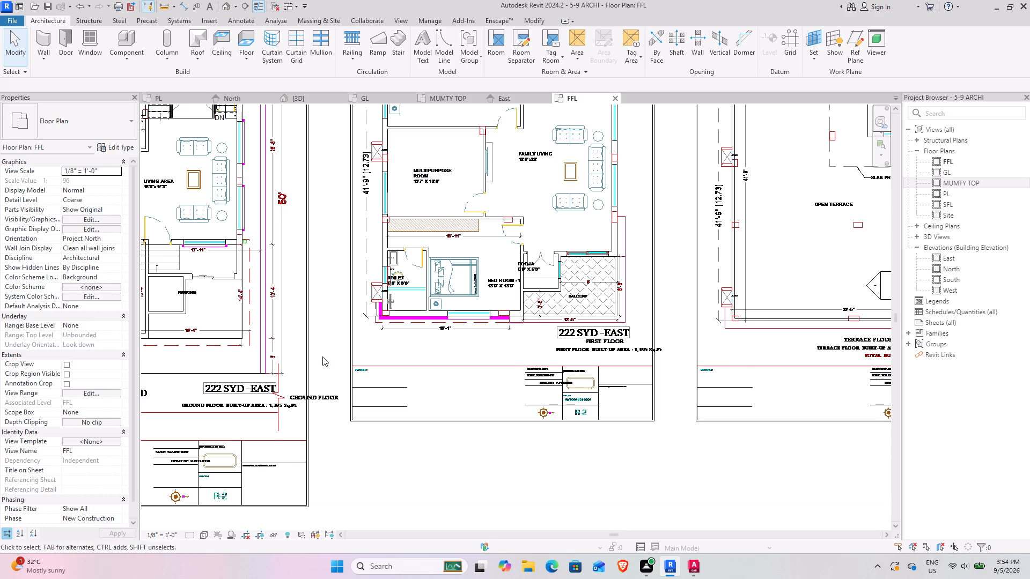
{"action": "scroll", "coordinate": [448, 299], "scroll_direction": "down", "scroll_amount": 5}
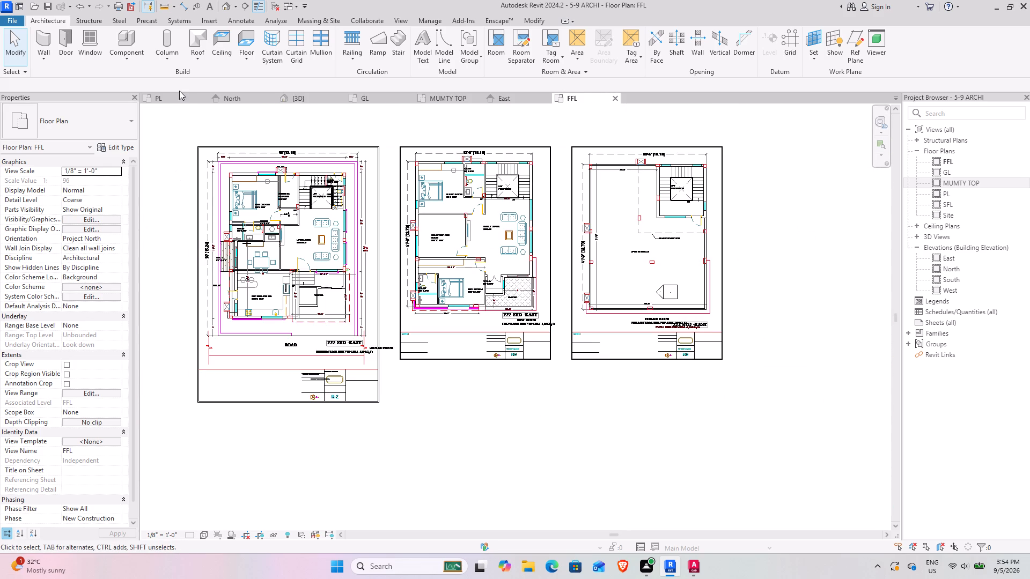
{"action": "left_click", "coordinate": [179, 91]}
{"action": "left_click", "coordinate": [176, 95]}
{"action": "scroll", "coordinate": [463, 259], "scroll_direction": "down", "scroll_amount": 6}
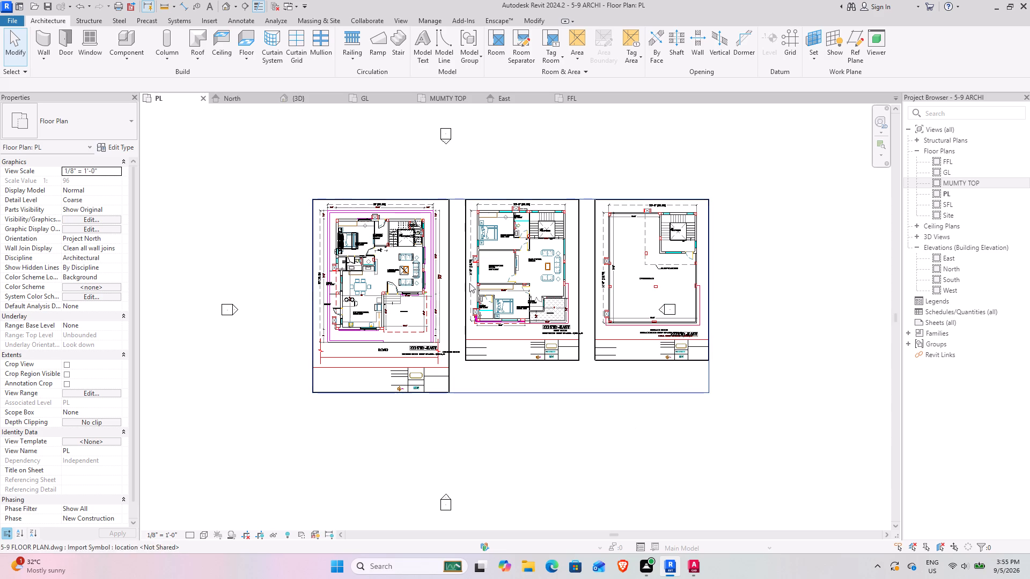
{"action": "left_click", "coordinate": [372, 98]}
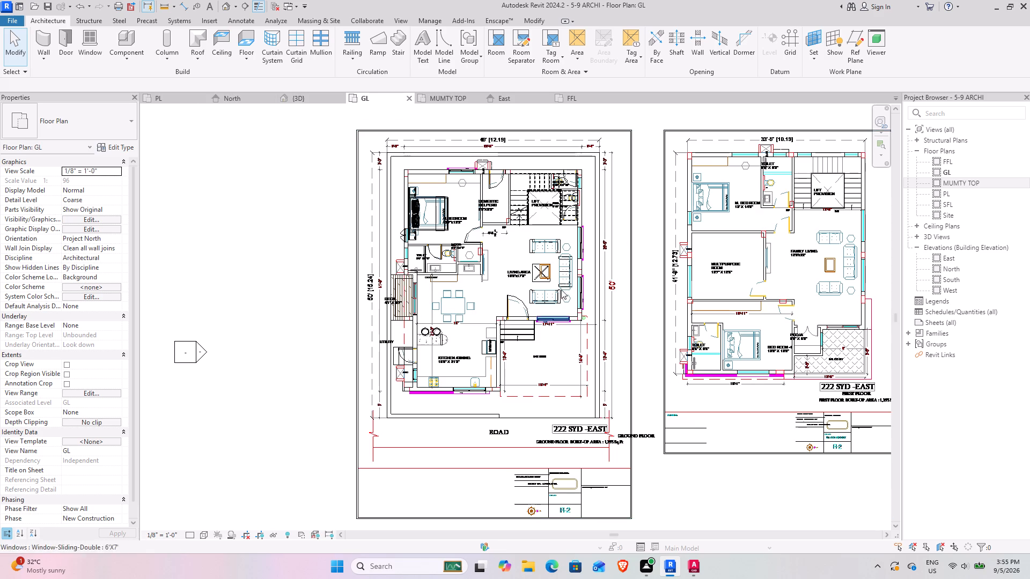
{"action": "left_click", "coordinate": [242, 96]}
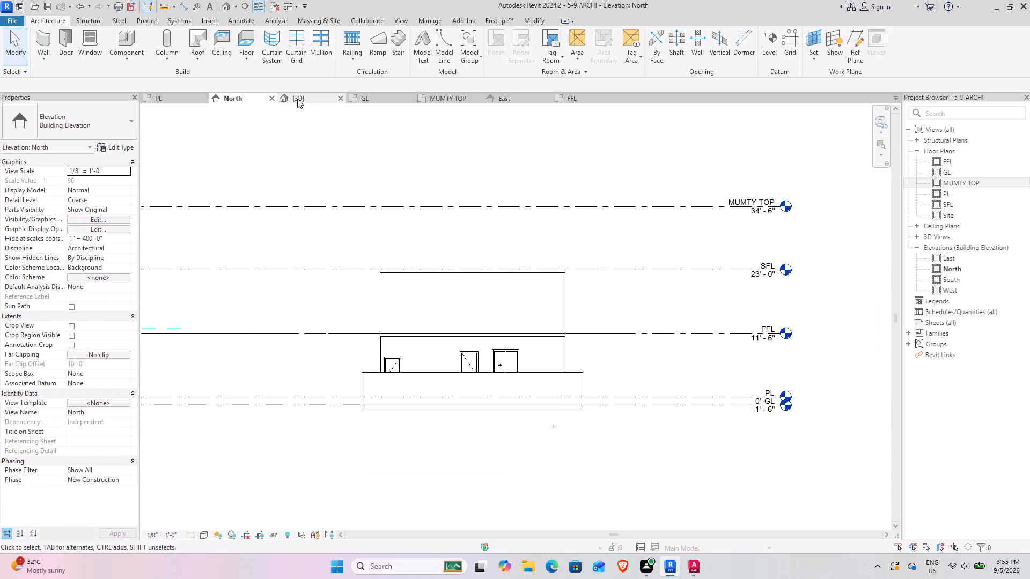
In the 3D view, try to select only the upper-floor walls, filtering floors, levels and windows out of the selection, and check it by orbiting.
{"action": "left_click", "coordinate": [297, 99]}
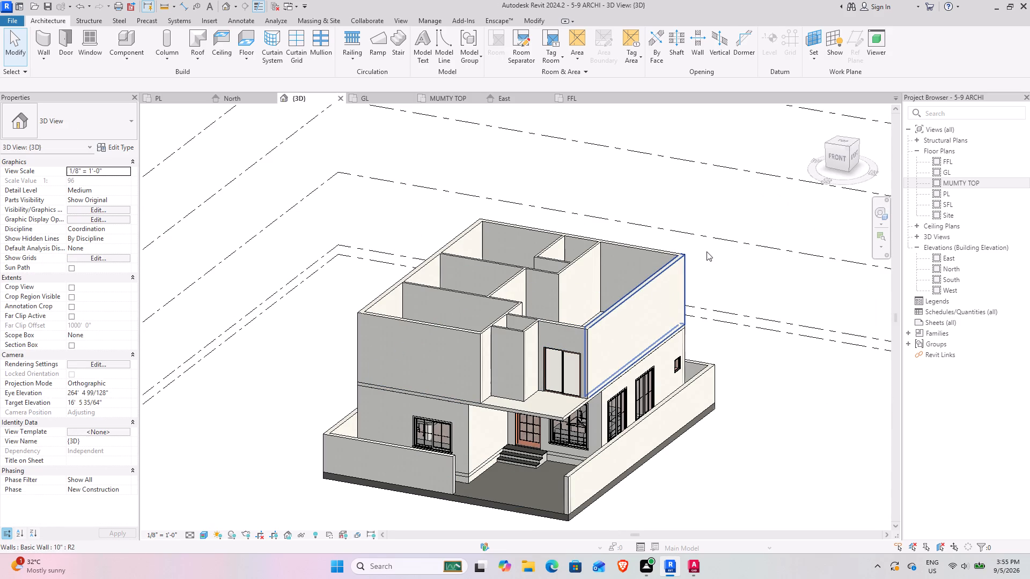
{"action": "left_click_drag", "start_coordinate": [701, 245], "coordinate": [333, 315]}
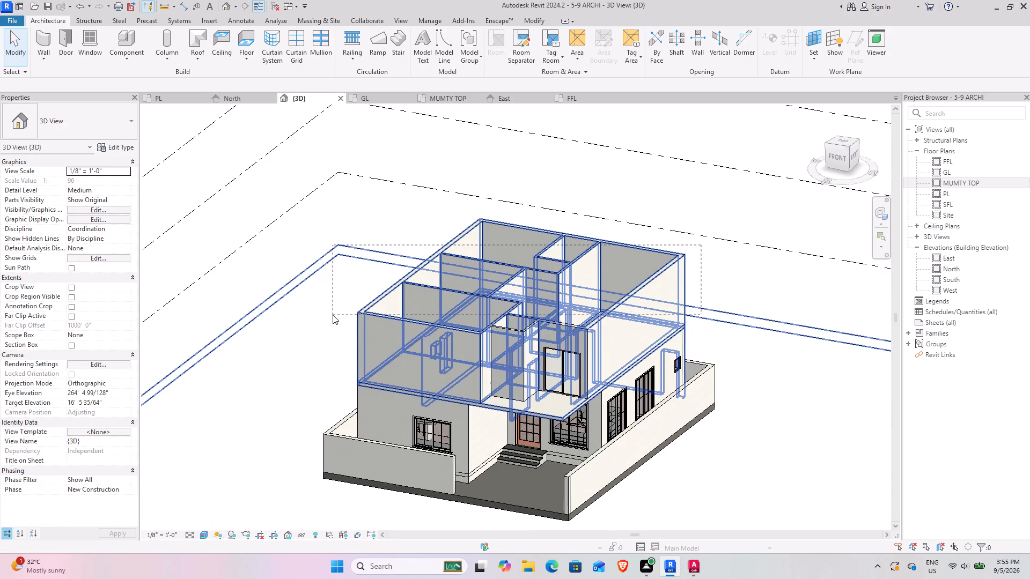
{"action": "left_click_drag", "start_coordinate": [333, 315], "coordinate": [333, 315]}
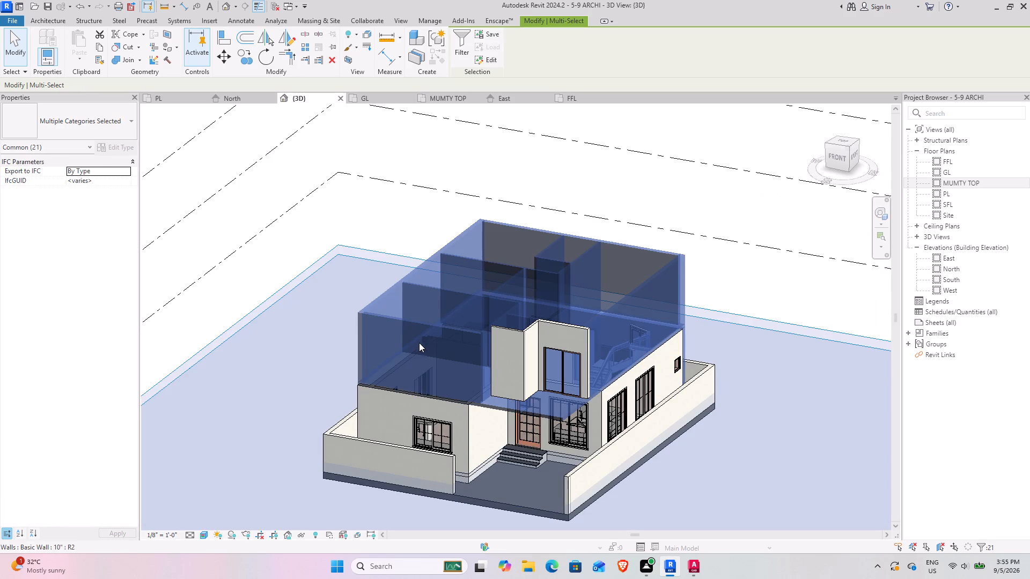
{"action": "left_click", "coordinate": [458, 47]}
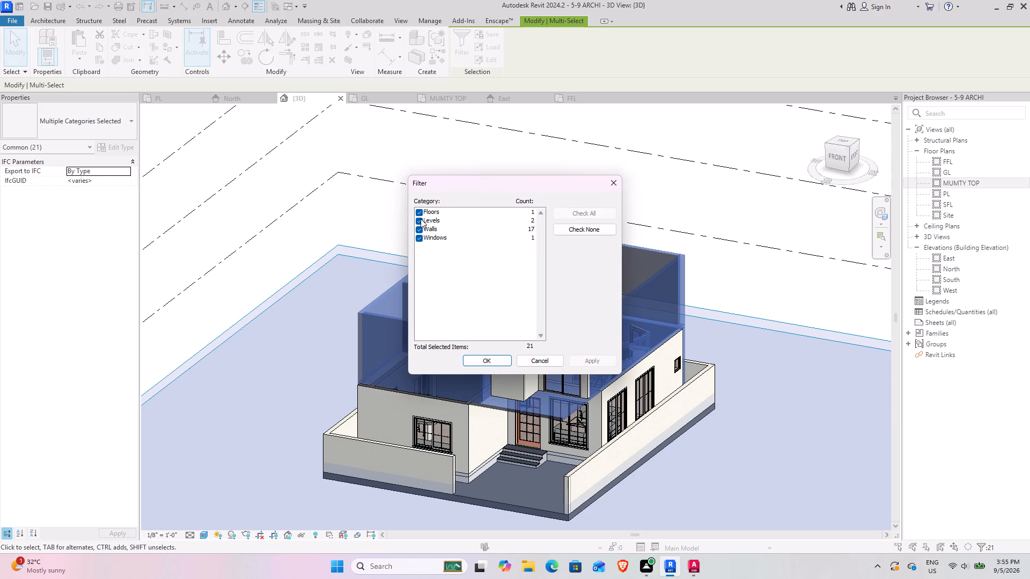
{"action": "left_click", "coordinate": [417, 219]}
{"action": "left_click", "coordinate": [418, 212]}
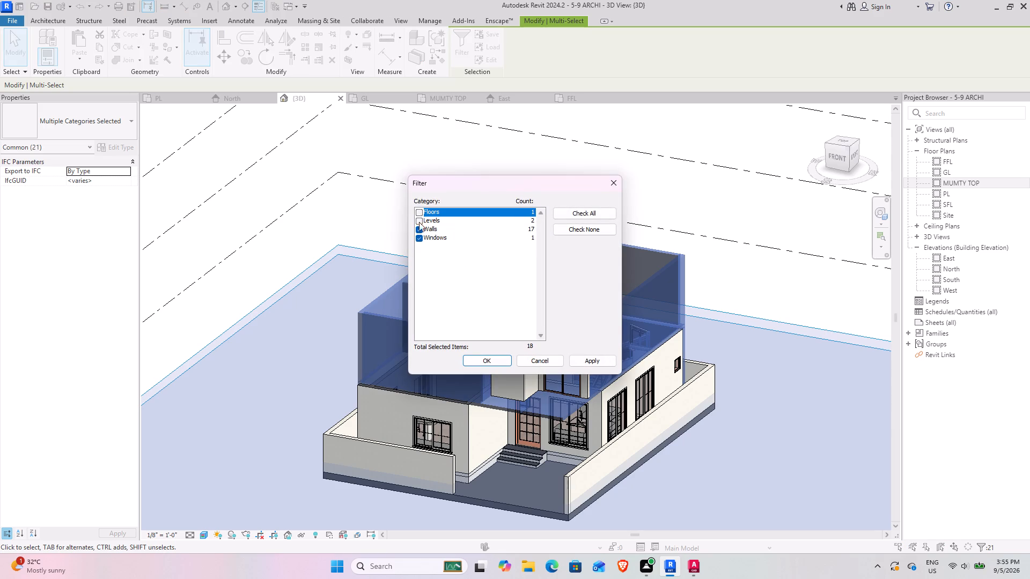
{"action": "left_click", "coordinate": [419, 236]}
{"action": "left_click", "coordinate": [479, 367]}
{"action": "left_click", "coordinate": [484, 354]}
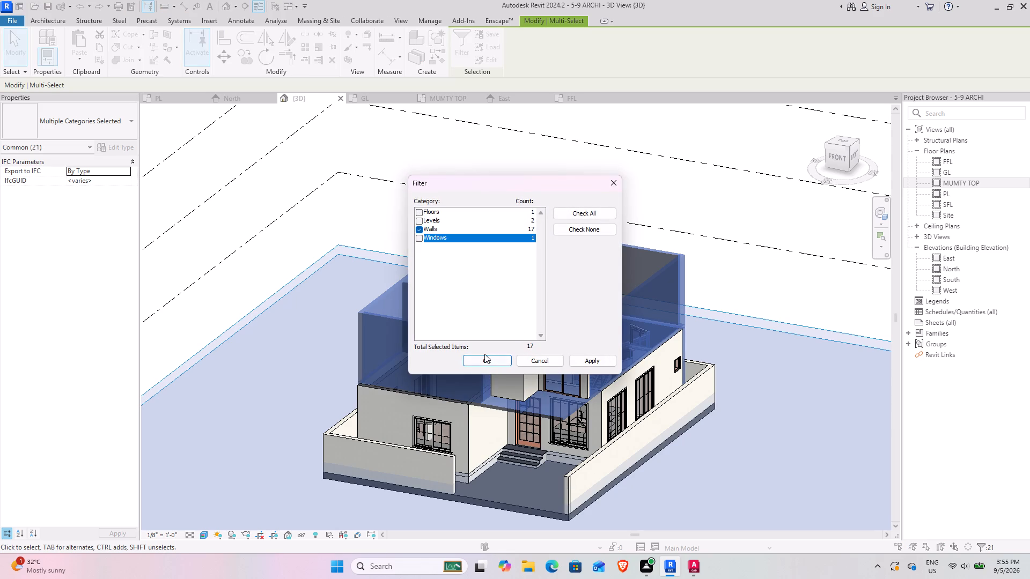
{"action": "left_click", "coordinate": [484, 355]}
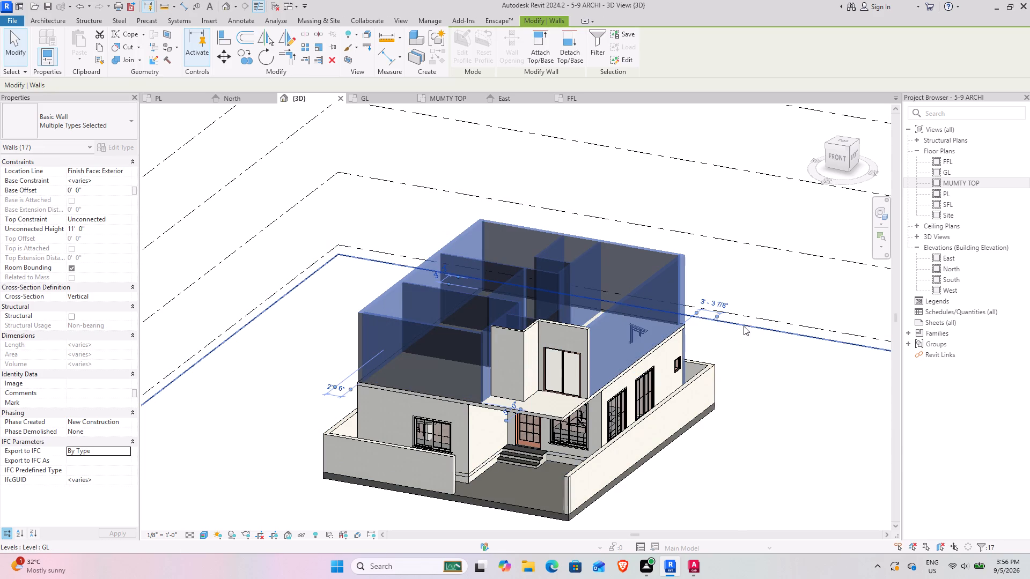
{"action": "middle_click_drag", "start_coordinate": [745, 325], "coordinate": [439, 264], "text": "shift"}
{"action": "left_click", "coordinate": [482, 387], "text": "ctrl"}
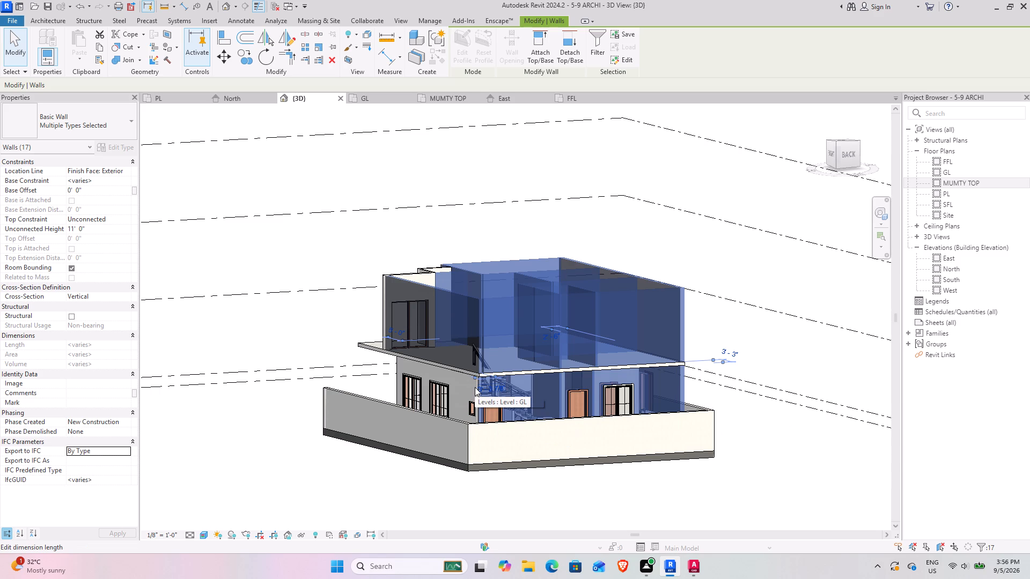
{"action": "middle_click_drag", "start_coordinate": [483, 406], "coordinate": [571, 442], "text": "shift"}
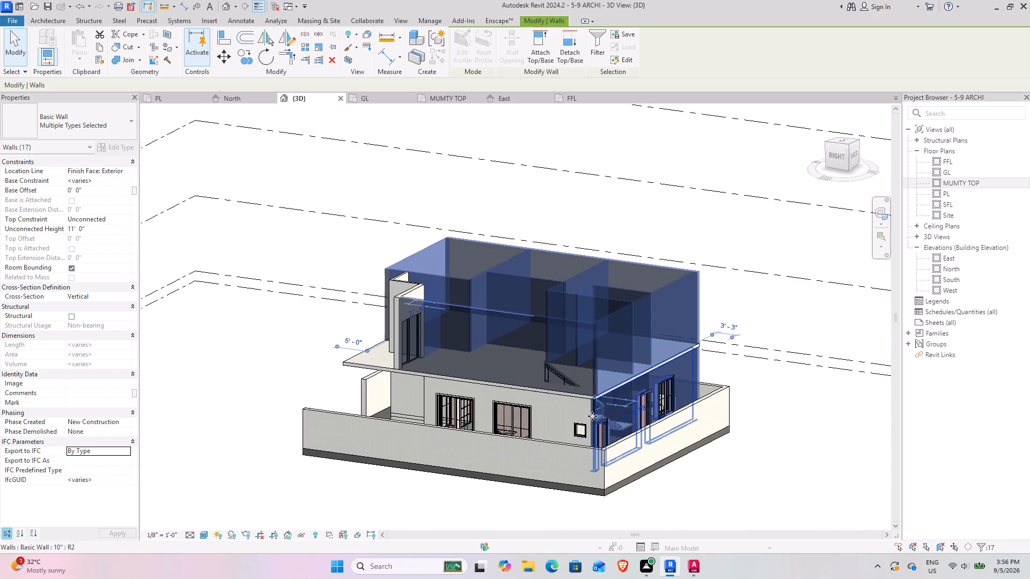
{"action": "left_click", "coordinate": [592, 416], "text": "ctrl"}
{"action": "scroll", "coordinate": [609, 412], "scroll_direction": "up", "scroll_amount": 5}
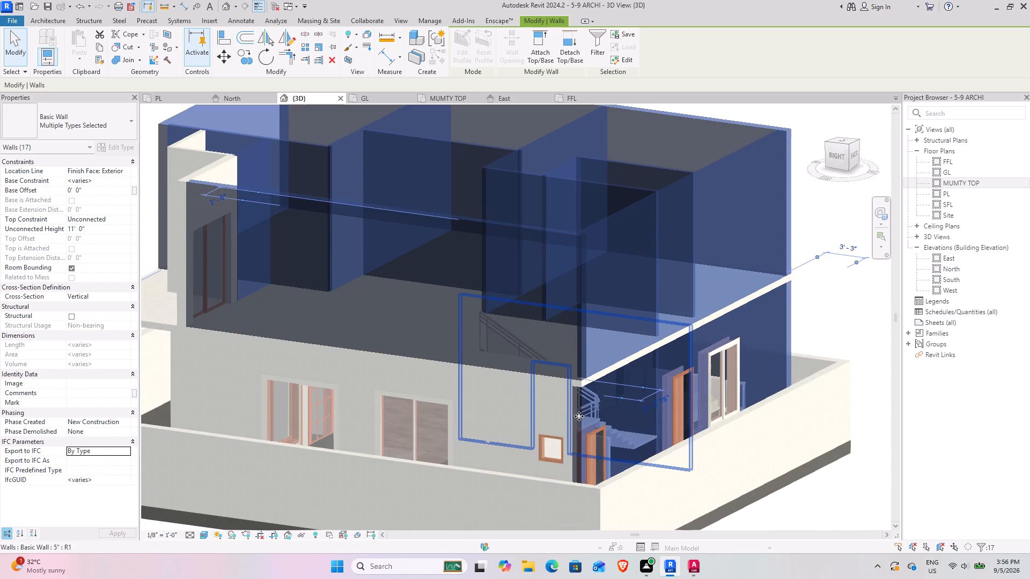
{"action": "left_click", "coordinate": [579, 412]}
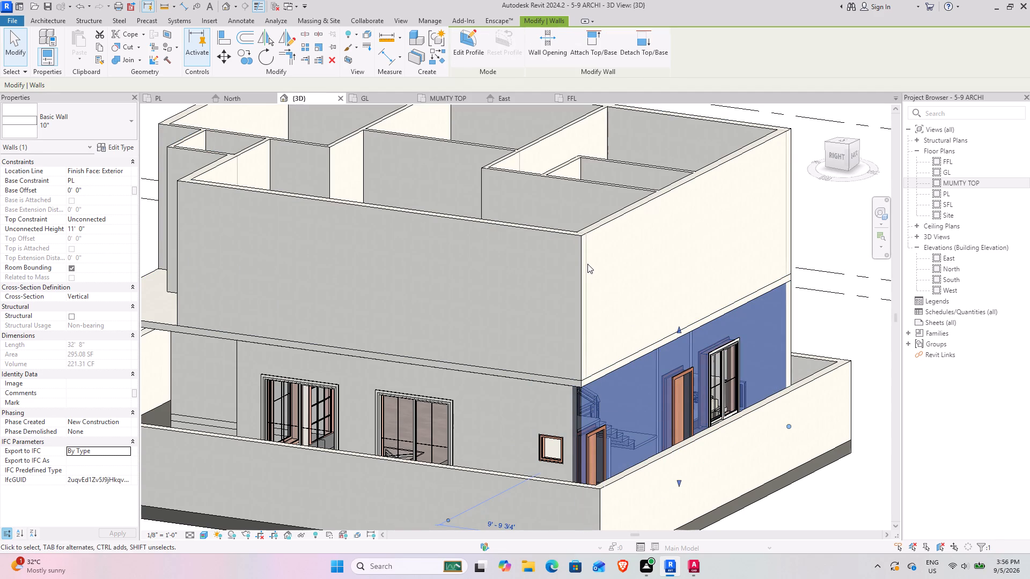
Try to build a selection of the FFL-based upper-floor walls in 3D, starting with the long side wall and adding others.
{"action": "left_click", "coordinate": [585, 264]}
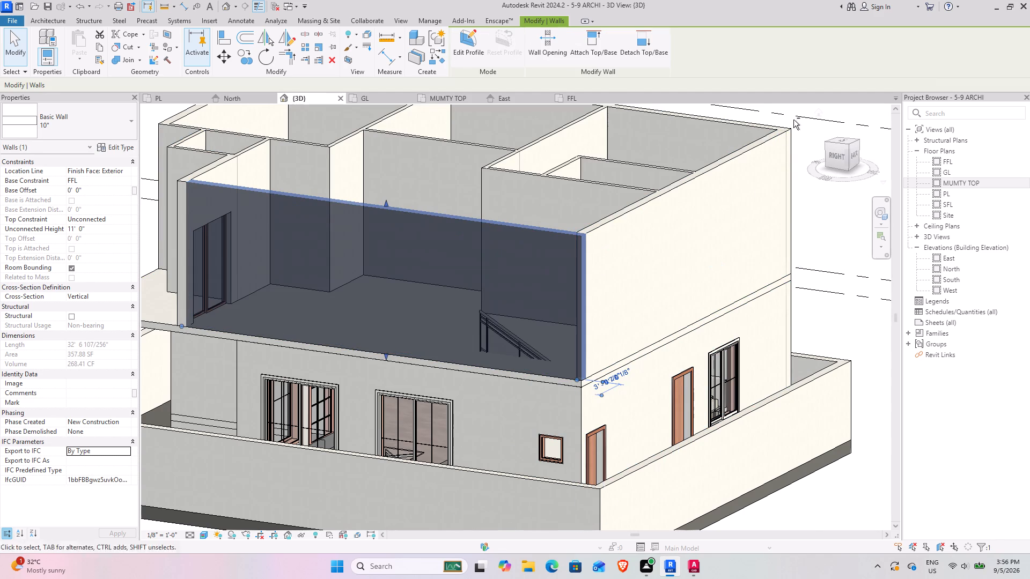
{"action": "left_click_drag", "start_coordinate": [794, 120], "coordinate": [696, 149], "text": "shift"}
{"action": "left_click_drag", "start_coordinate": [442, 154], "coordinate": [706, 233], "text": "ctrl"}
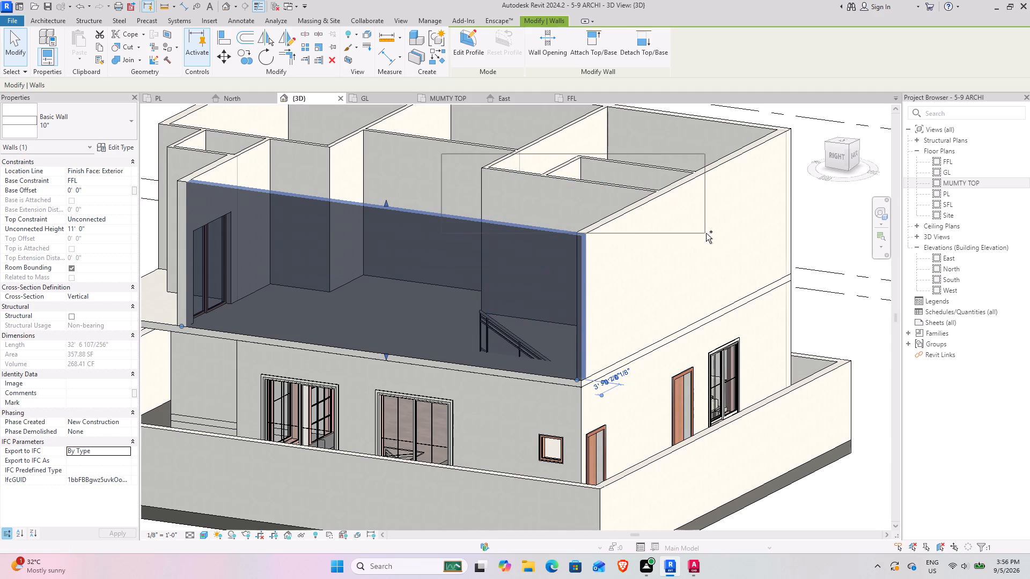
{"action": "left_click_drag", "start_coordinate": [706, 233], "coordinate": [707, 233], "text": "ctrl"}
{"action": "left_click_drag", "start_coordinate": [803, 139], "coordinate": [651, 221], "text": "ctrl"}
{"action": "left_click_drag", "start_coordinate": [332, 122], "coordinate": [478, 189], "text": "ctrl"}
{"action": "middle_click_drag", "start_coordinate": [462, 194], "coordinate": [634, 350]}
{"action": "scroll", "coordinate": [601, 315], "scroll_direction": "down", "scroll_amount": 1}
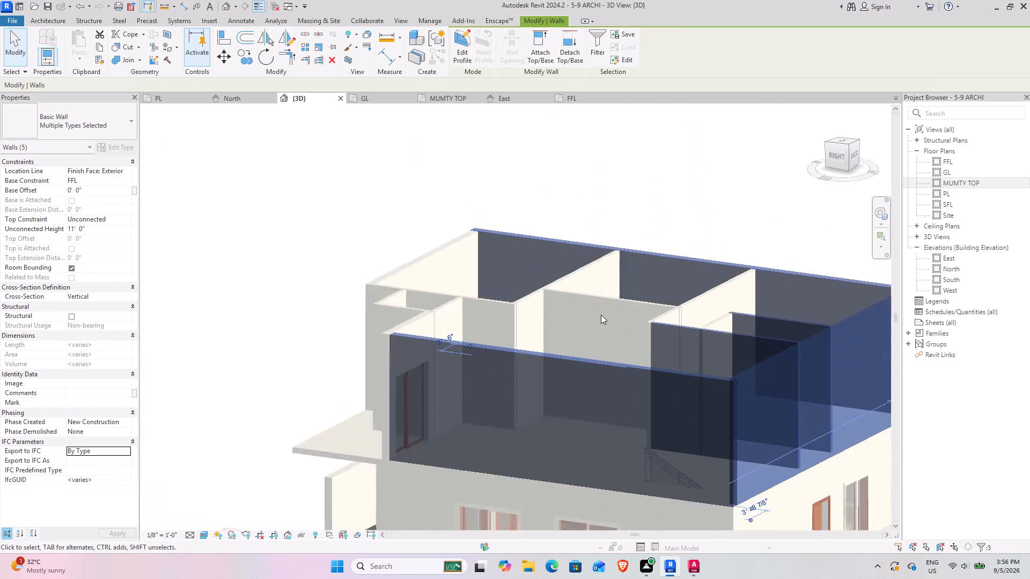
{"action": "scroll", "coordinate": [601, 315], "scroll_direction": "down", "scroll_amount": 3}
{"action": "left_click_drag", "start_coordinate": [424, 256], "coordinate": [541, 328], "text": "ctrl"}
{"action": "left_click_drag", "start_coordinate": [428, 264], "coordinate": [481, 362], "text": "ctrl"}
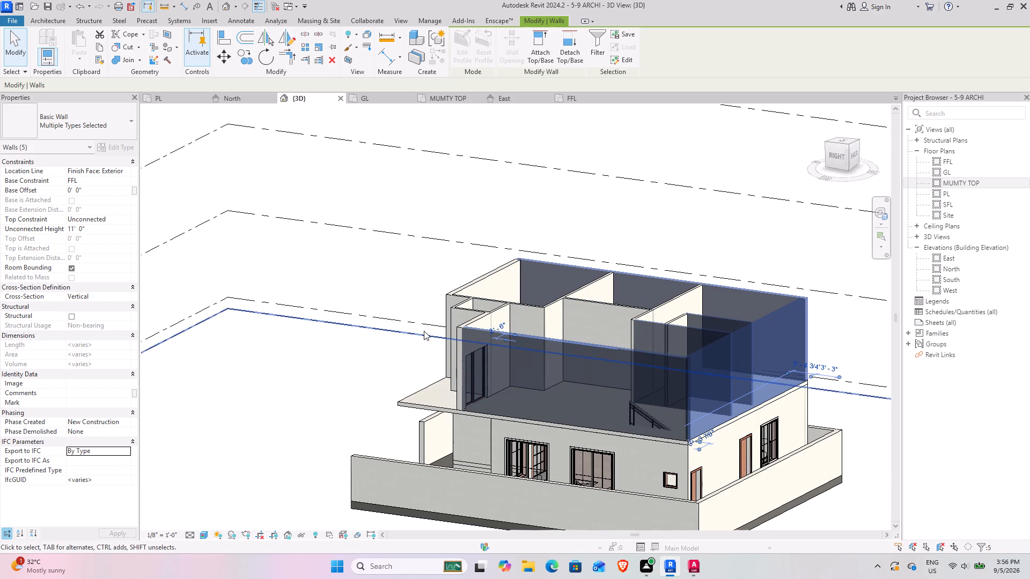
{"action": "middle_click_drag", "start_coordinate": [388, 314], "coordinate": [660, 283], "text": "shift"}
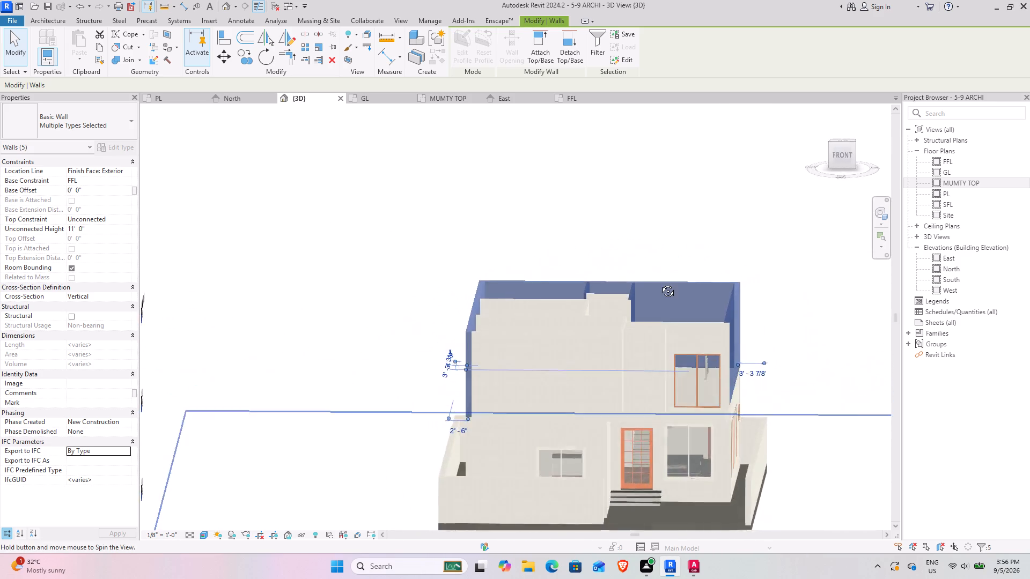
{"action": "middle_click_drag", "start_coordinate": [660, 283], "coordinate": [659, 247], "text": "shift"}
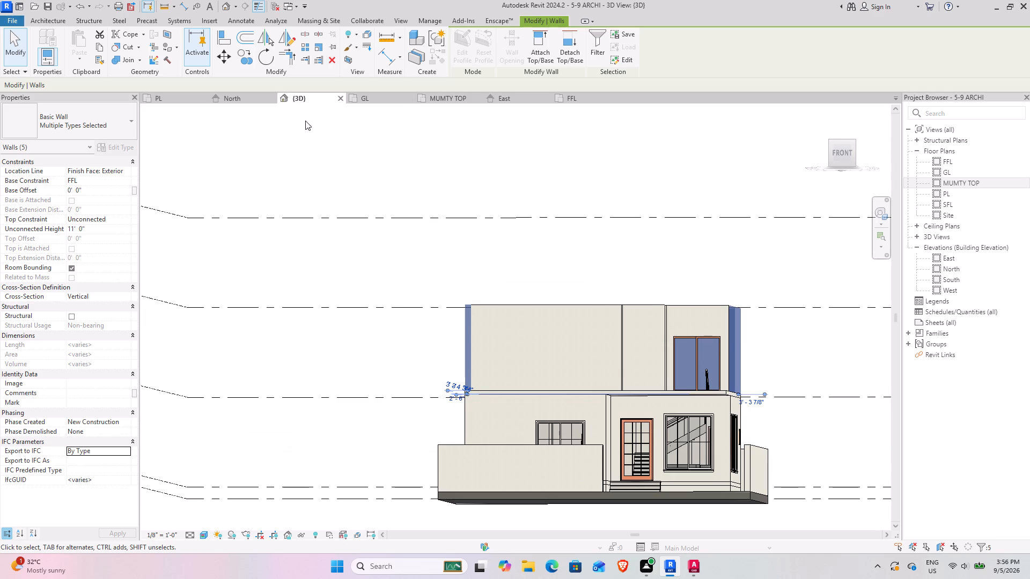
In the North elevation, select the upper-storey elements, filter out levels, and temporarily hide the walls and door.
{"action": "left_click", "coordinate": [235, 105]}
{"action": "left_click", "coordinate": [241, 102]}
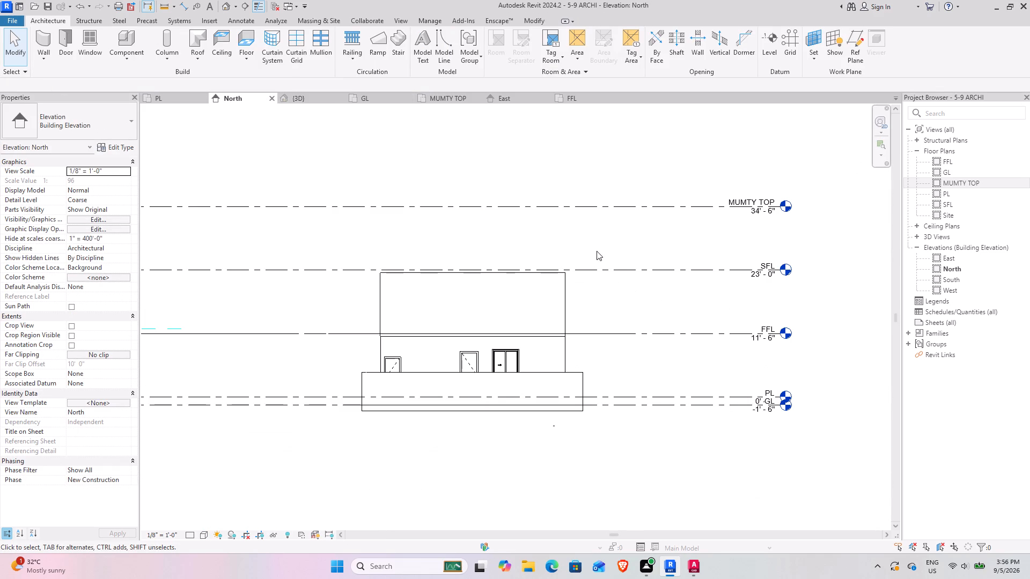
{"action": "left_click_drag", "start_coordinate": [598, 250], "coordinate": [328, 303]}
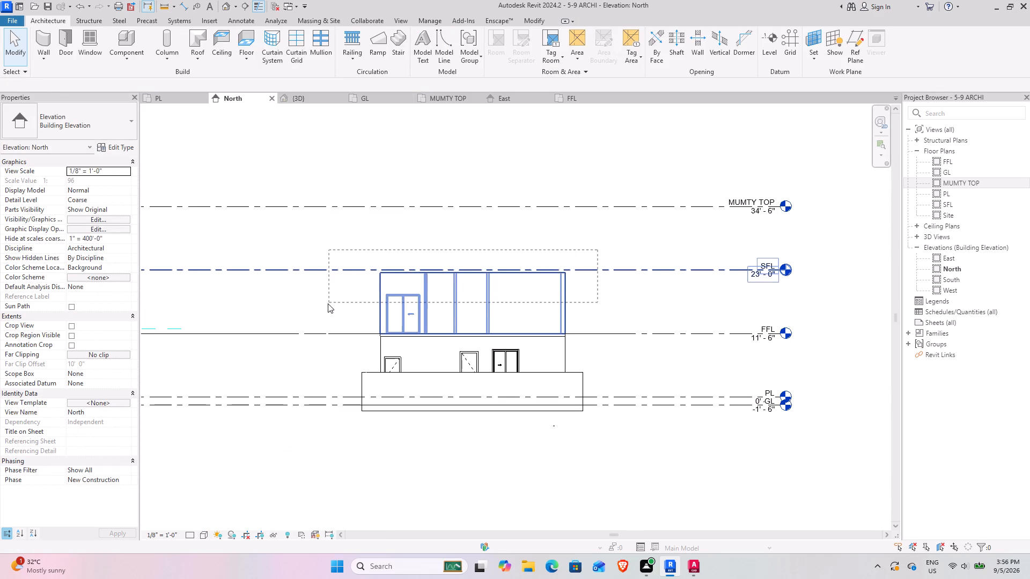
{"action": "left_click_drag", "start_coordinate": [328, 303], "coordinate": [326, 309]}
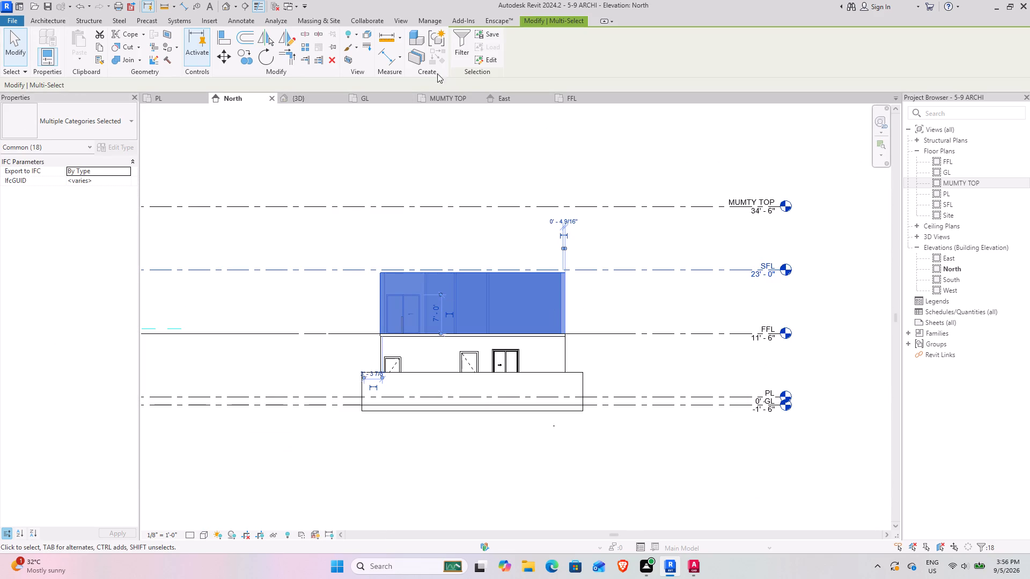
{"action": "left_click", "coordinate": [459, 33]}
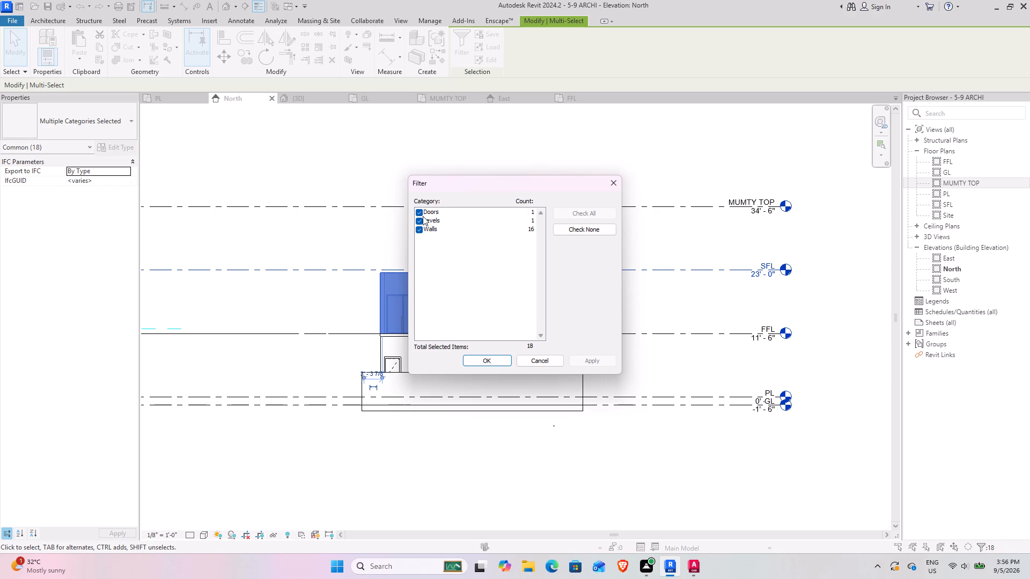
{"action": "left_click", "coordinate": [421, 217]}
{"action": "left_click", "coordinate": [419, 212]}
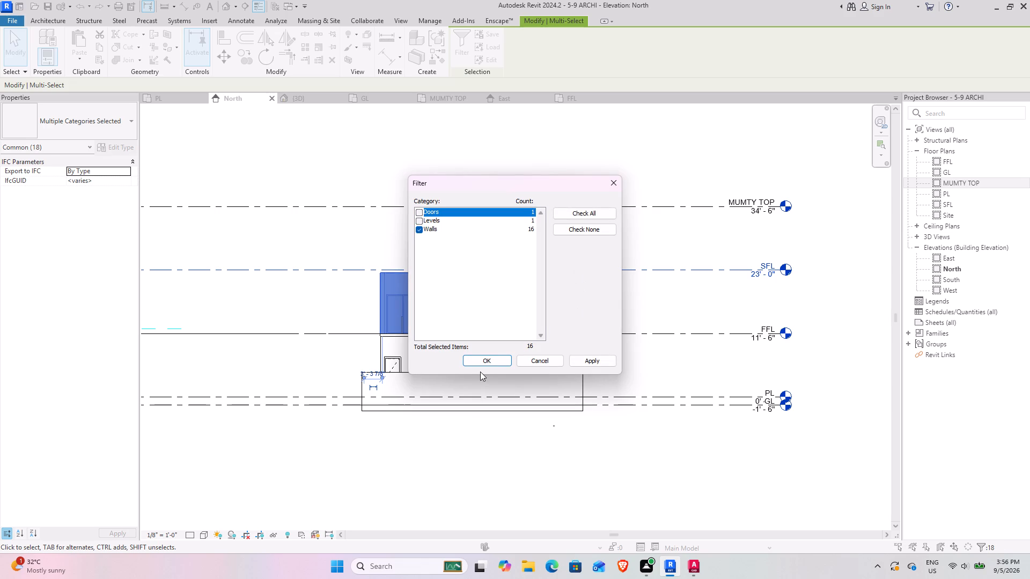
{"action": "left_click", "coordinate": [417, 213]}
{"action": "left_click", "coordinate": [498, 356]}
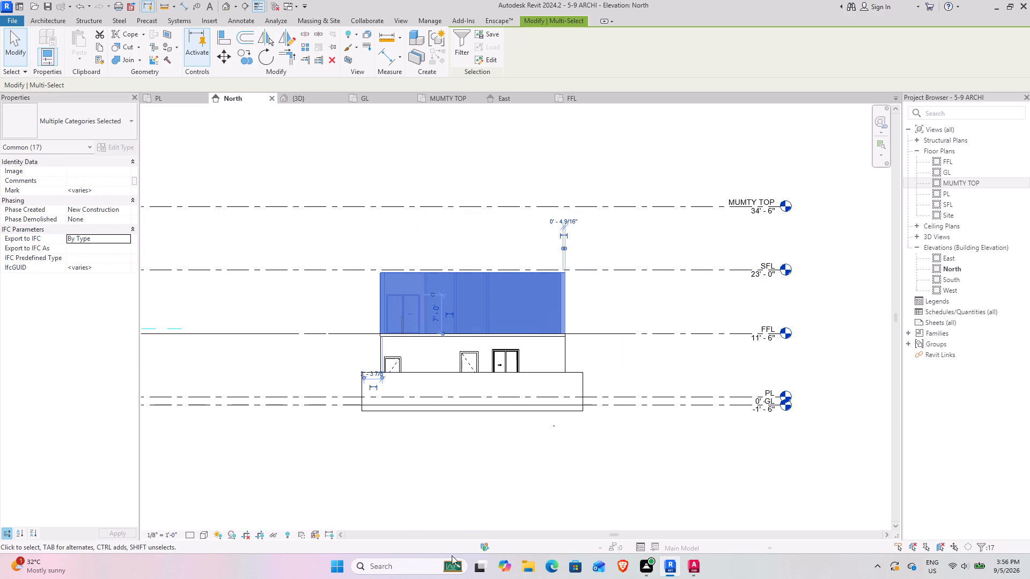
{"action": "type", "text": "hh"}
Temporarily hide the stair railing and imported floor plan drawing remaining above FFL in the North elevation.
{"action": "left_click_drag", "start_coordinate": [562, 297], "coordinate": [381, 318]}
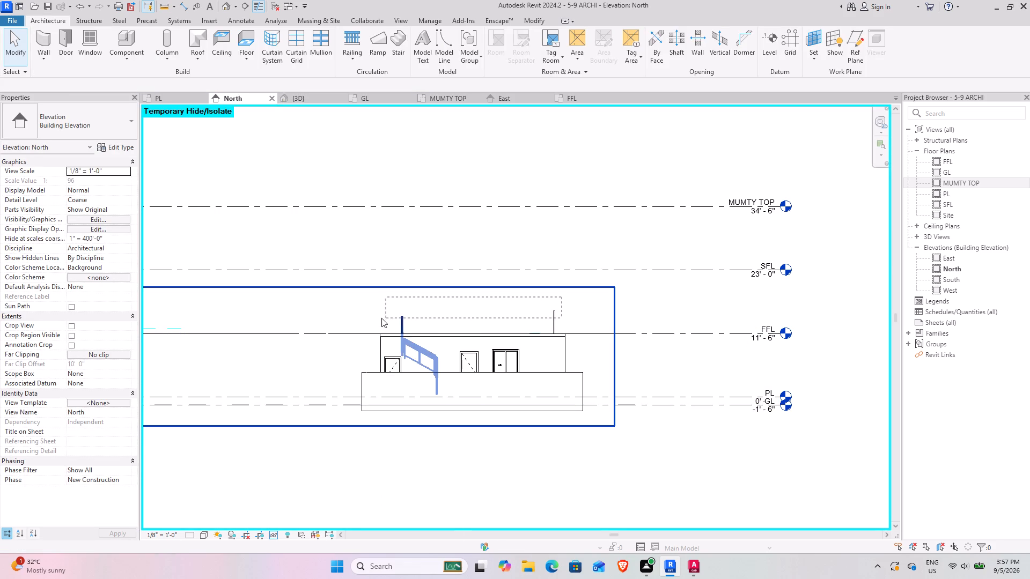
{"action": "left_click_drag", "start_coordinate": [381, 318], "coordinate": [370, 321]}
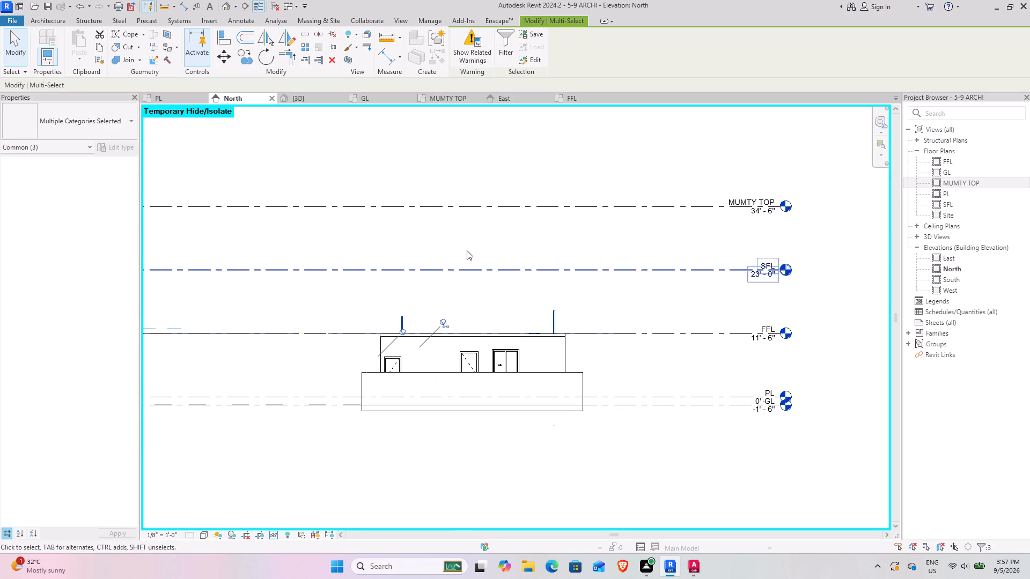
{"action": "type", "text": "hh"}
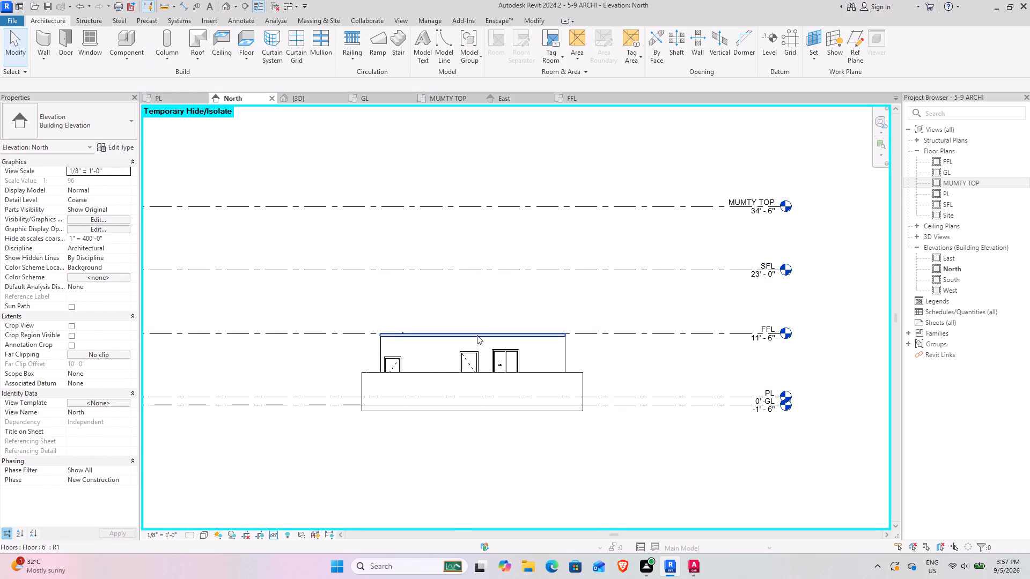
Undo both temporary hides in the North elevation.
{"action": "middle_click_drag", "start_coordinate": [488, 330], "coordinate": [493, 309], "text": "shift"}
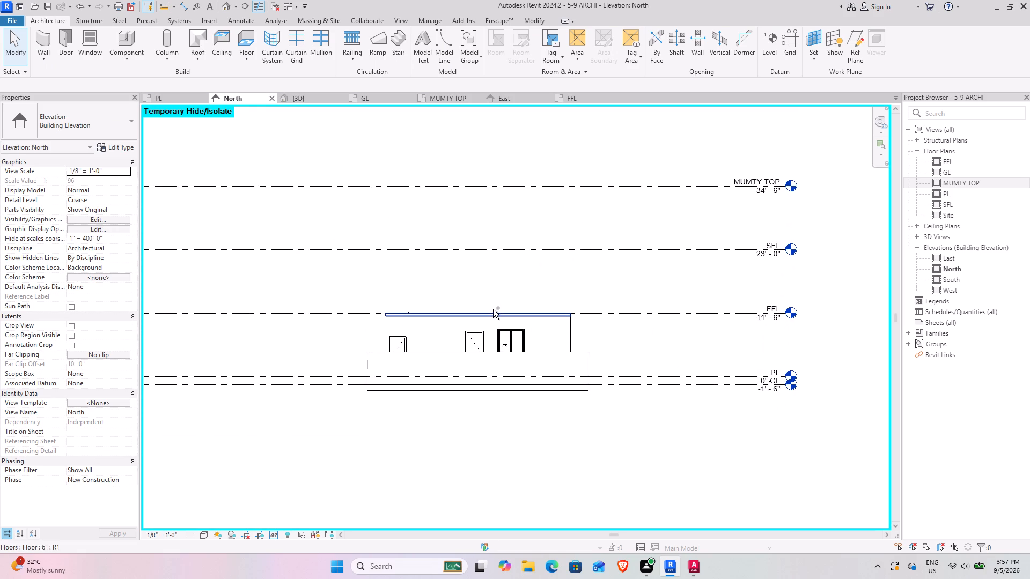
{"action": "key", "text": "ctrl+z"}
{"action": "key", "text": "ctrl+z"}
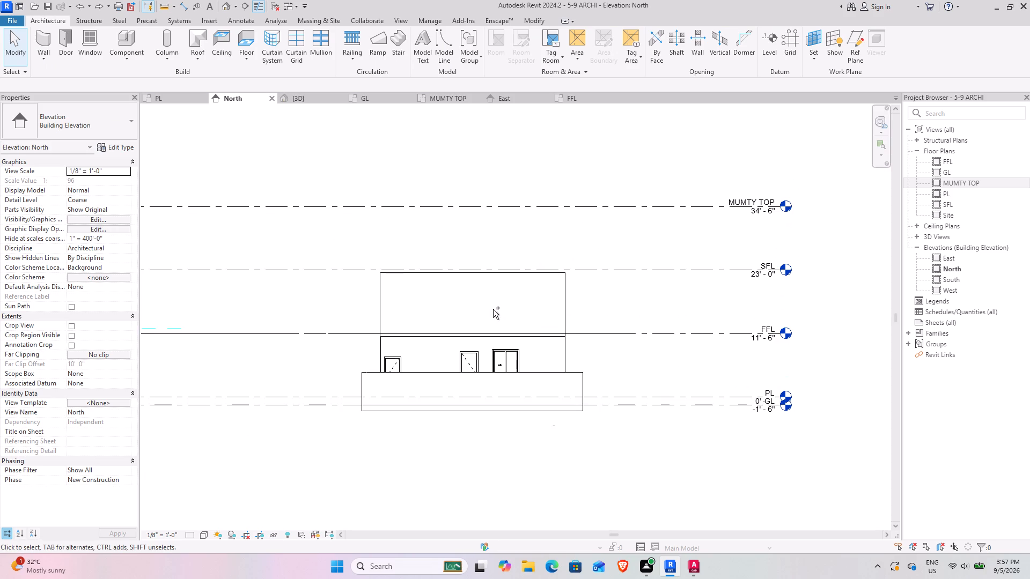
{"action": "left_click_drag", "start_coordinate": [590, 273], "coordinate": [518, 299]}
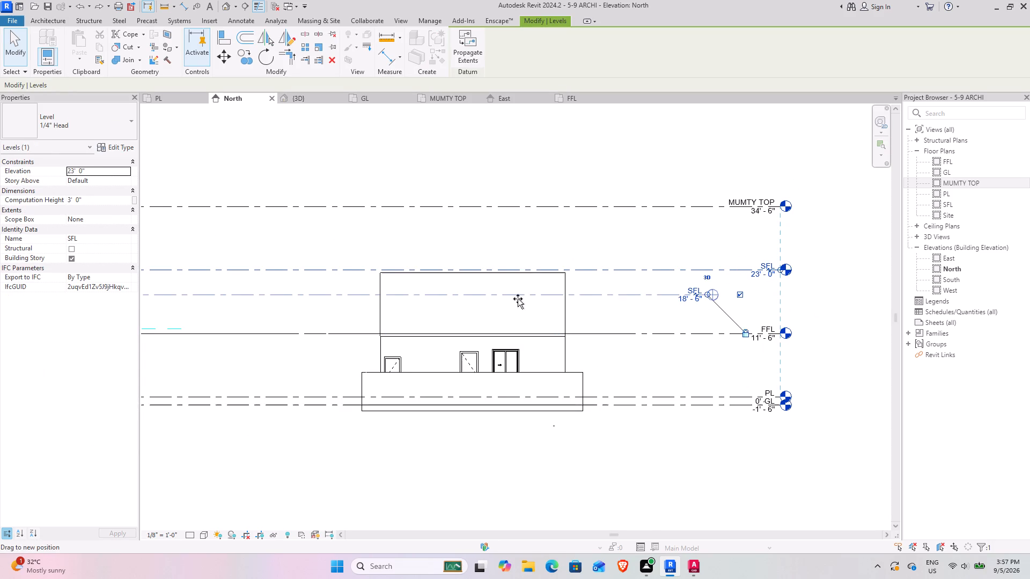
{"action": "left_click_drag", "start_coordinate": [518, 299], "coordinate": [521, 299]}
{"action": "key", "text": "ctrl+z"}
Select the upper-storey elements in the North elevation, filter out levels and the 5-9 FLOOR PLAN.dwg import, and temporarily hide them in 3D.
{"action": "left_click_drag", "start_coordinate": [628, 240], "coordinate": [535, 279]}
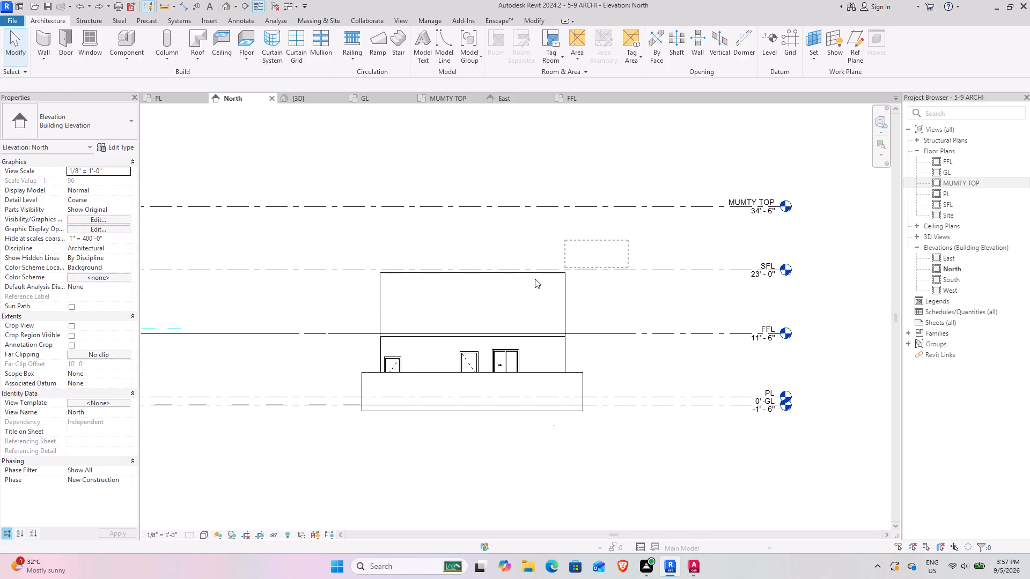
{"action": "left_click_drag", "start_coordinate": [535, 279], "coordinate": [349, 320]}
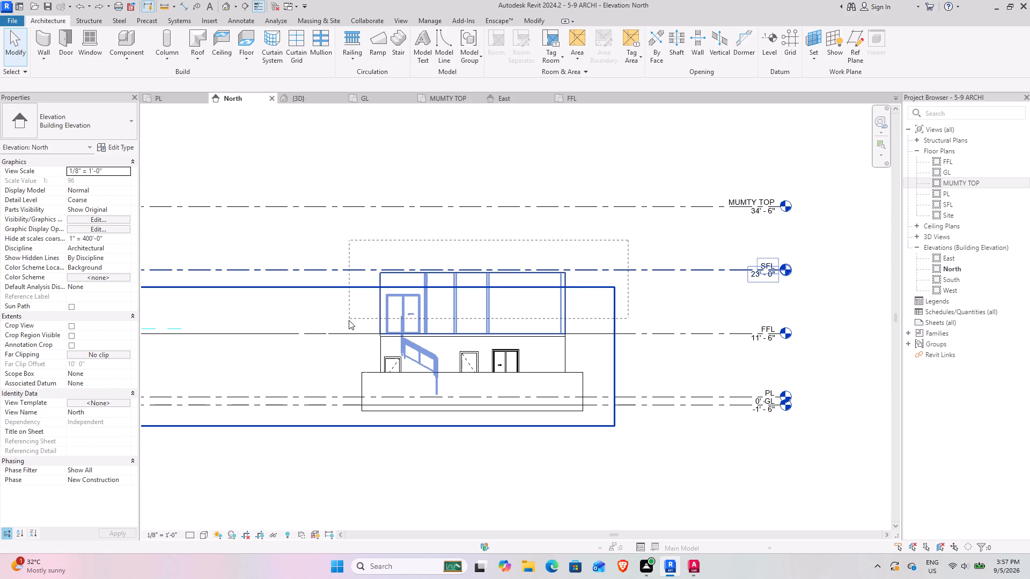
{"action": "left_click_drag", "start_coordinate": [349, 320], "coordinate": [350, 320]}
{"action": "left_click", "coordinate": [509, 57]}
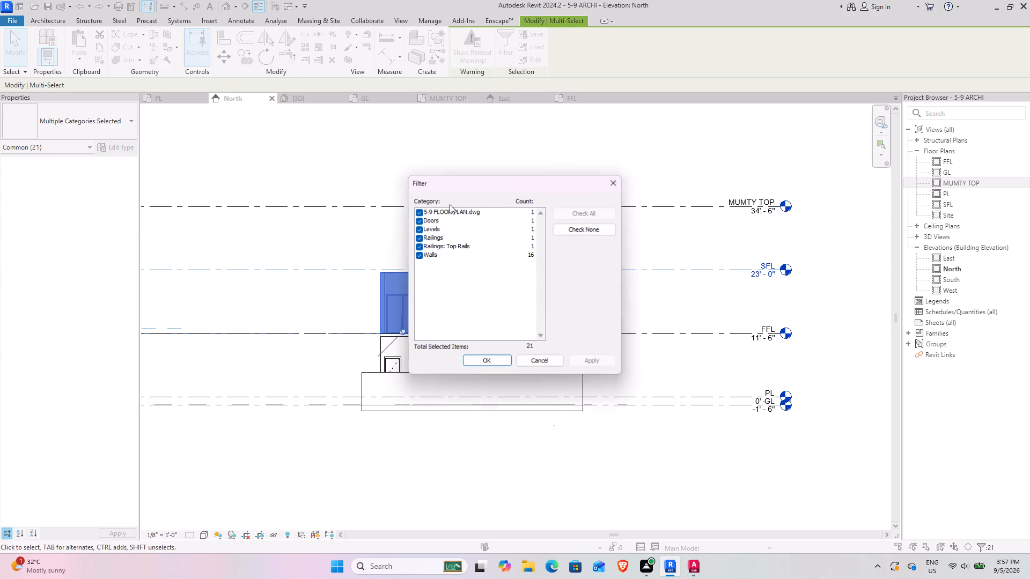
{"action": "left_click", "coordinate": [421, 231]}
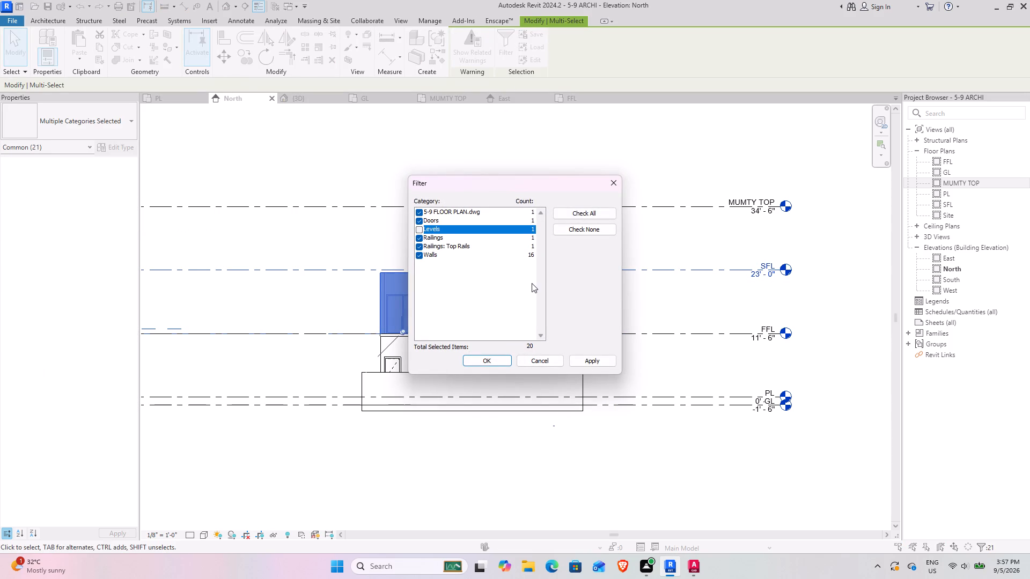
{"action": "left_click", "coordinate": [420, 211]}
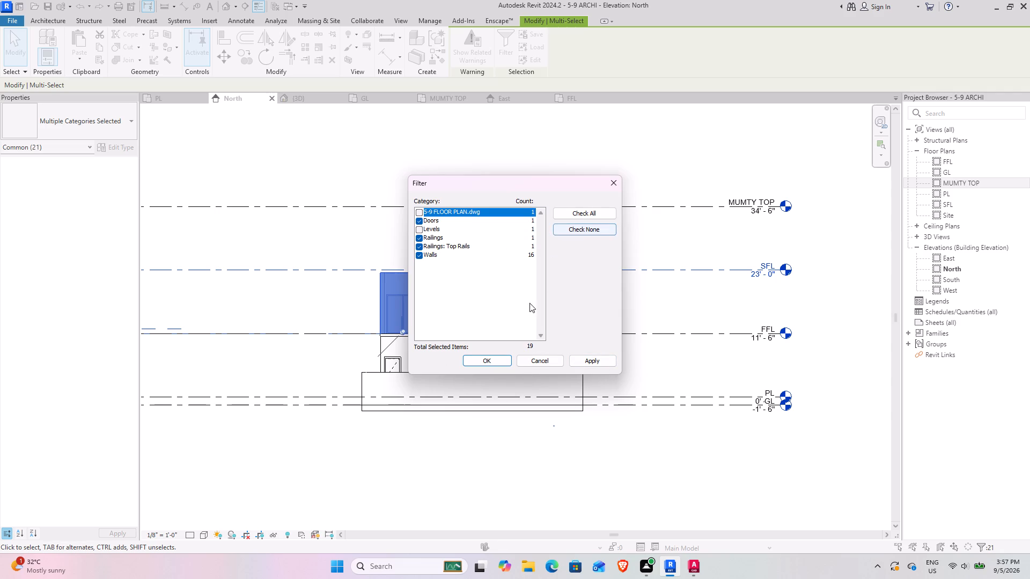
{"action": "left_click", "coordinate": [497, 358]}
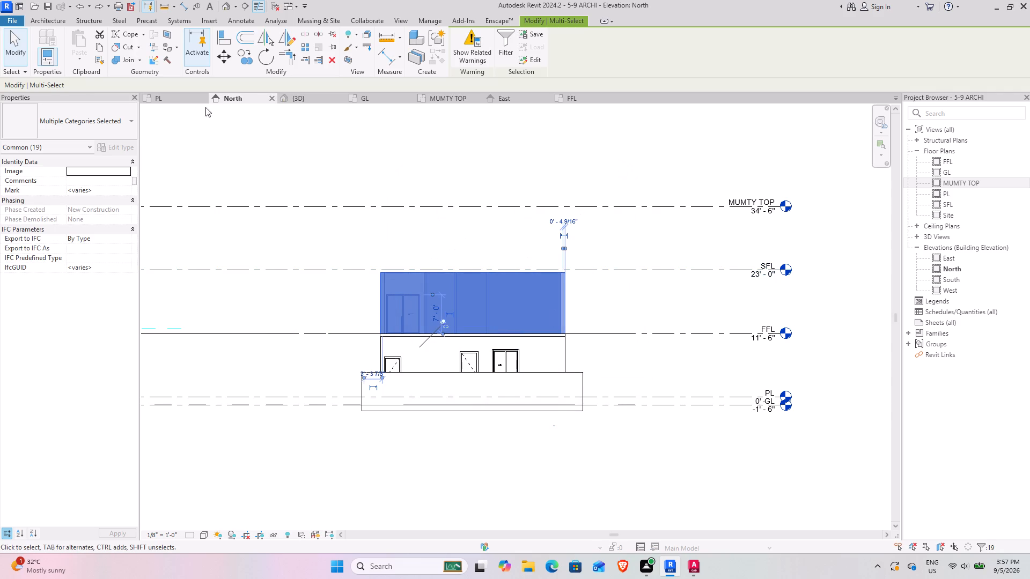
{"action": "left_click", "coordinate": [308, 96]}
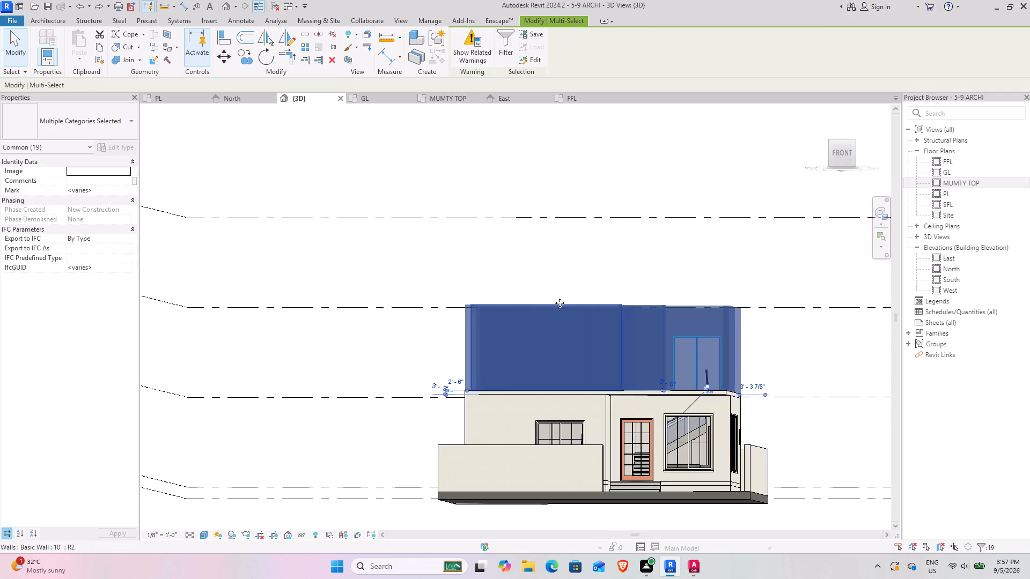
{"action": "middle_click_drag", "start_coordinate": [763, 218], "coordinate": [692, 322], "text": "shift"}
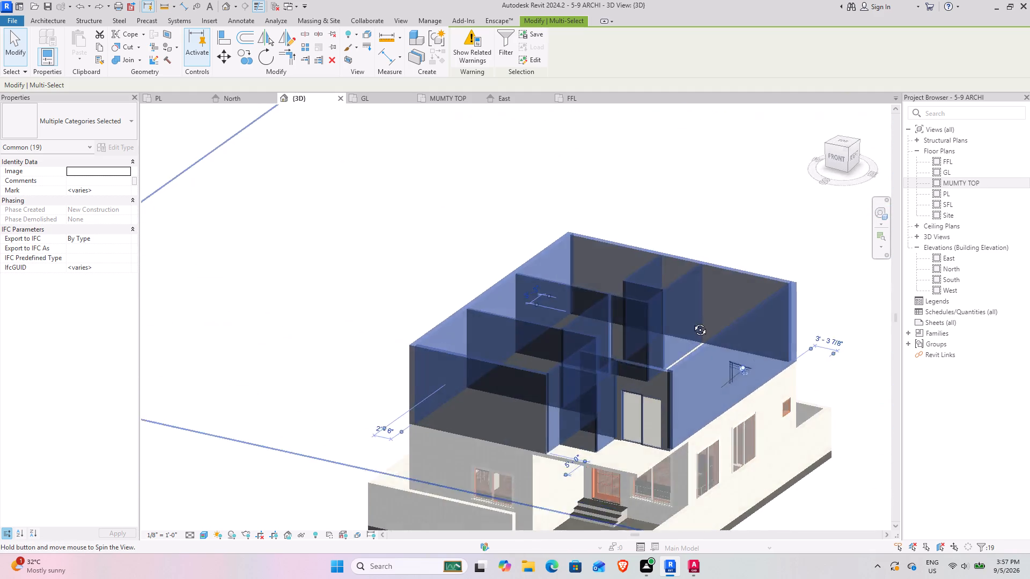
{"action": "middle_click_drag", "start_coordinate": [692, 322], "coordinate": [644, 336], "text": "shift"}
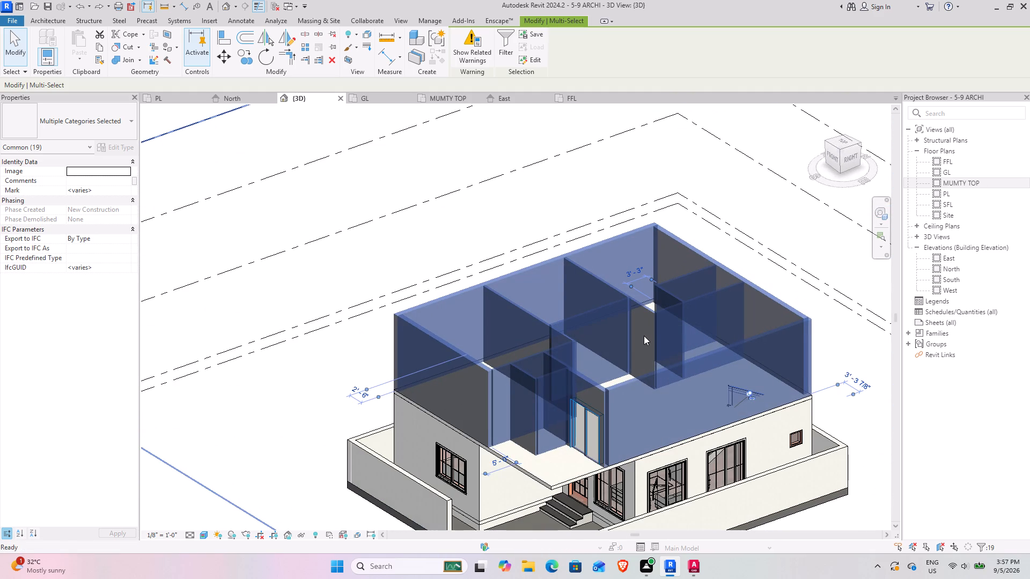
{"action": "type", "text": "hh"}
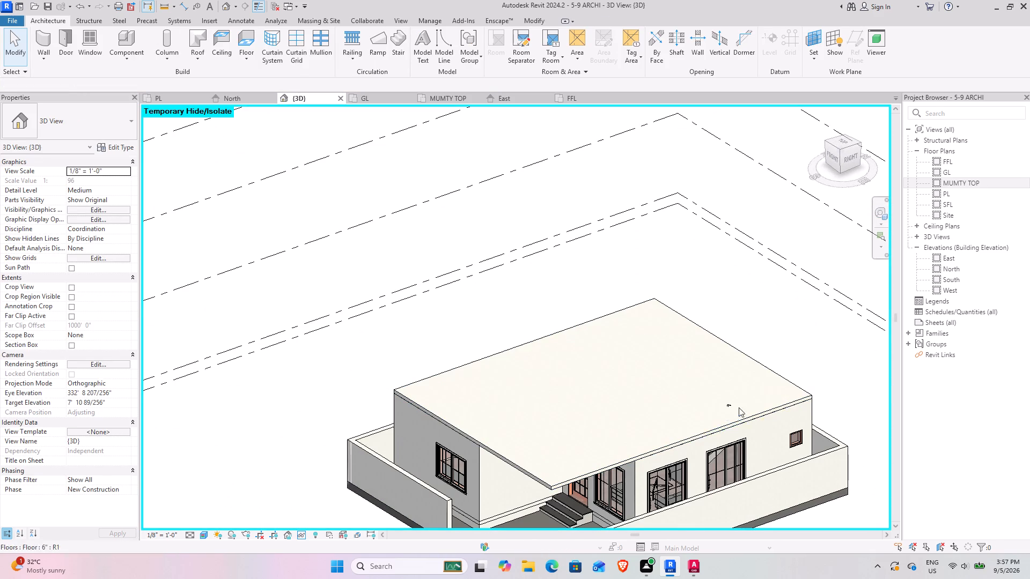
Temporarily hide the 6" floor slab at FFL in the 3D view to expose the ground-floor rooms.
{"action": "left_click", "coordinate": [550, 482]}
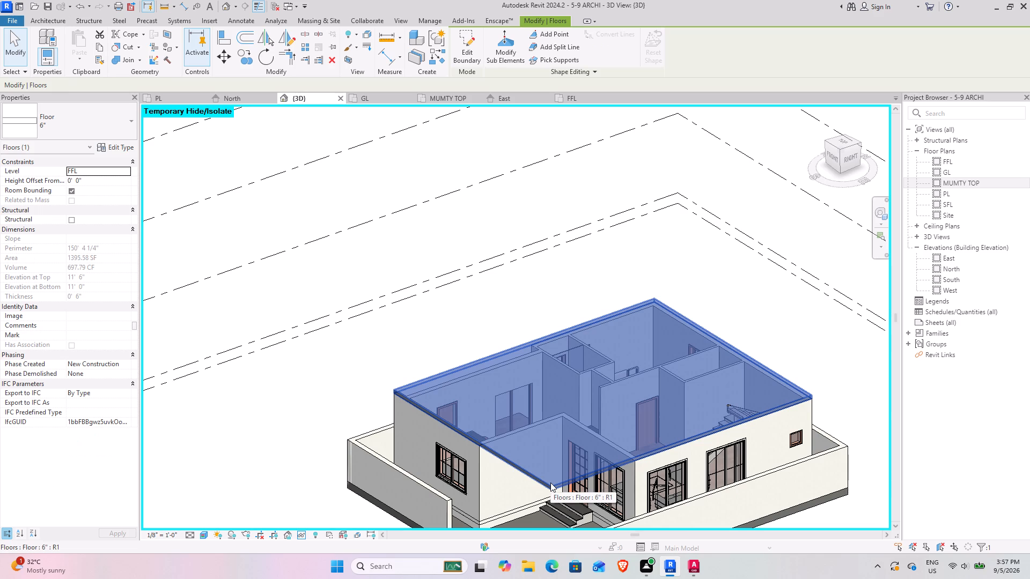
{"action": "type", "text": "hh"}
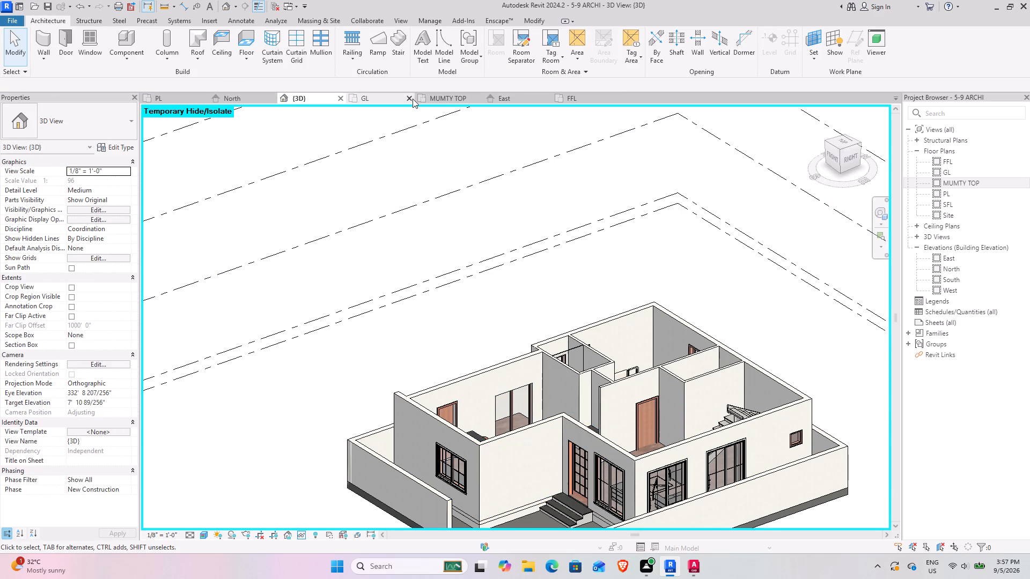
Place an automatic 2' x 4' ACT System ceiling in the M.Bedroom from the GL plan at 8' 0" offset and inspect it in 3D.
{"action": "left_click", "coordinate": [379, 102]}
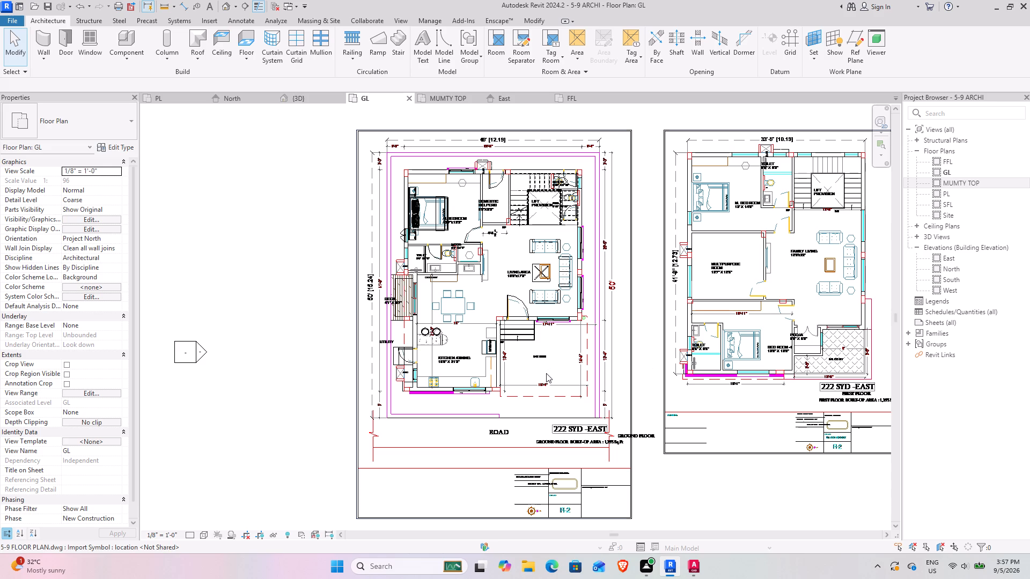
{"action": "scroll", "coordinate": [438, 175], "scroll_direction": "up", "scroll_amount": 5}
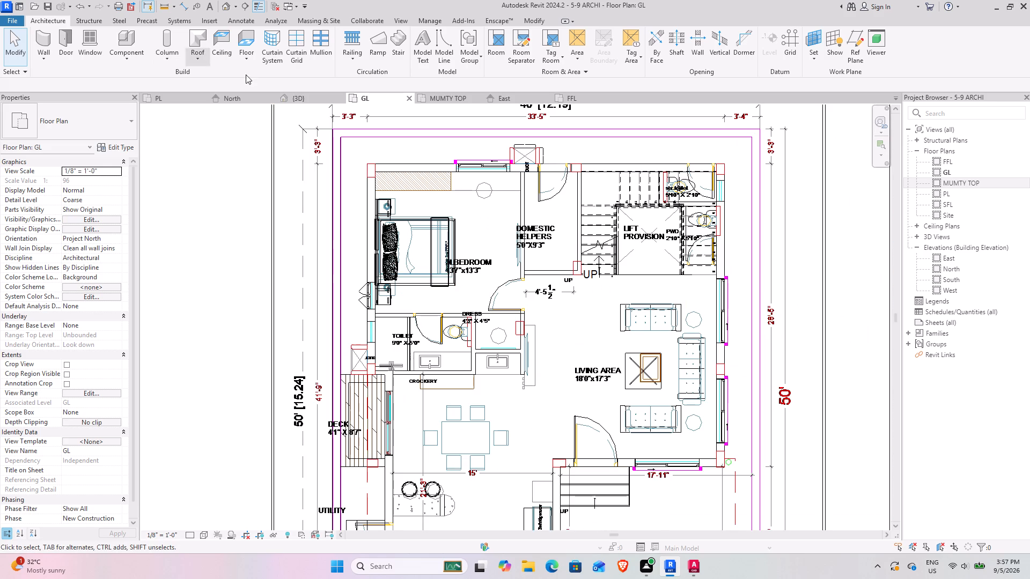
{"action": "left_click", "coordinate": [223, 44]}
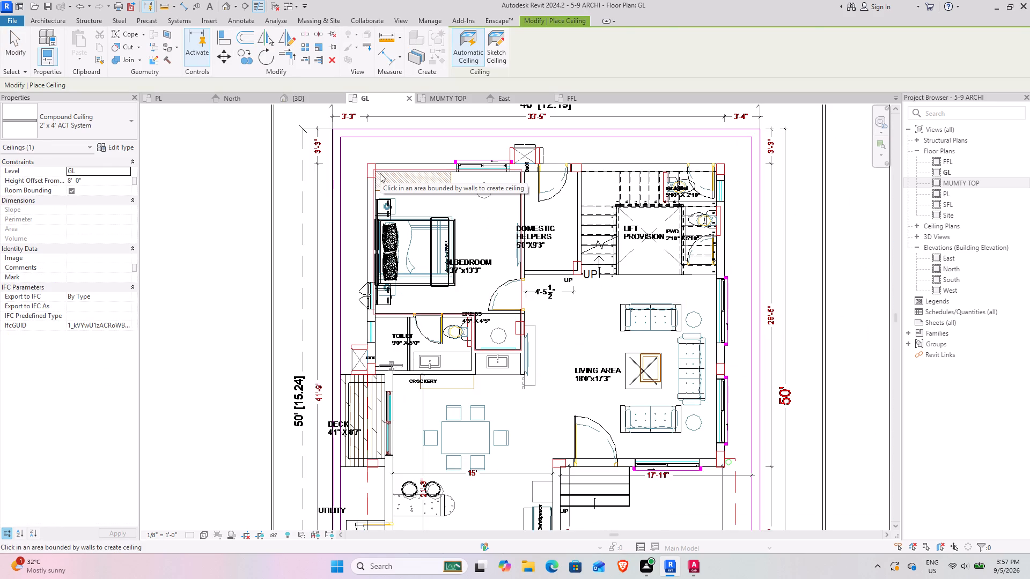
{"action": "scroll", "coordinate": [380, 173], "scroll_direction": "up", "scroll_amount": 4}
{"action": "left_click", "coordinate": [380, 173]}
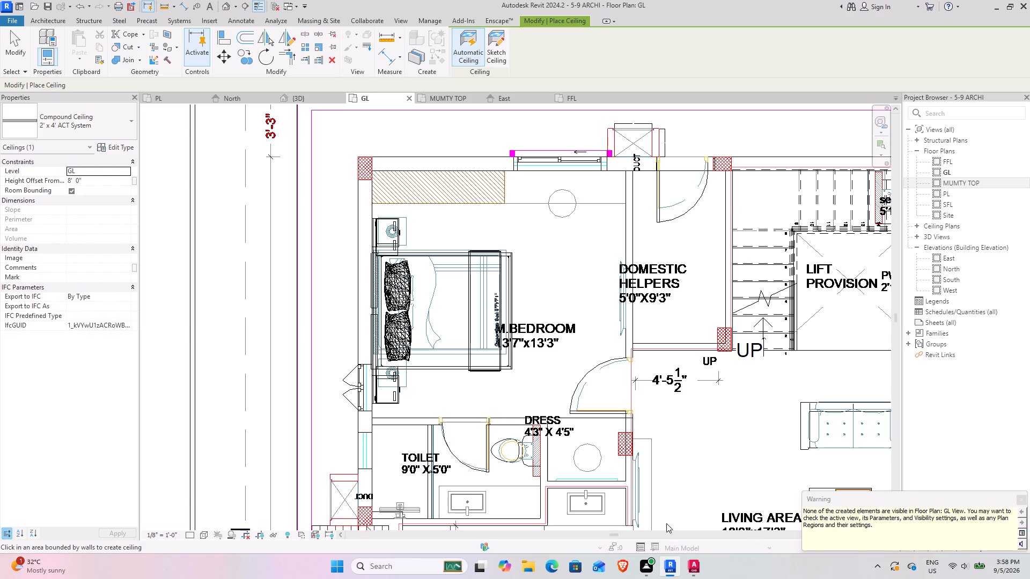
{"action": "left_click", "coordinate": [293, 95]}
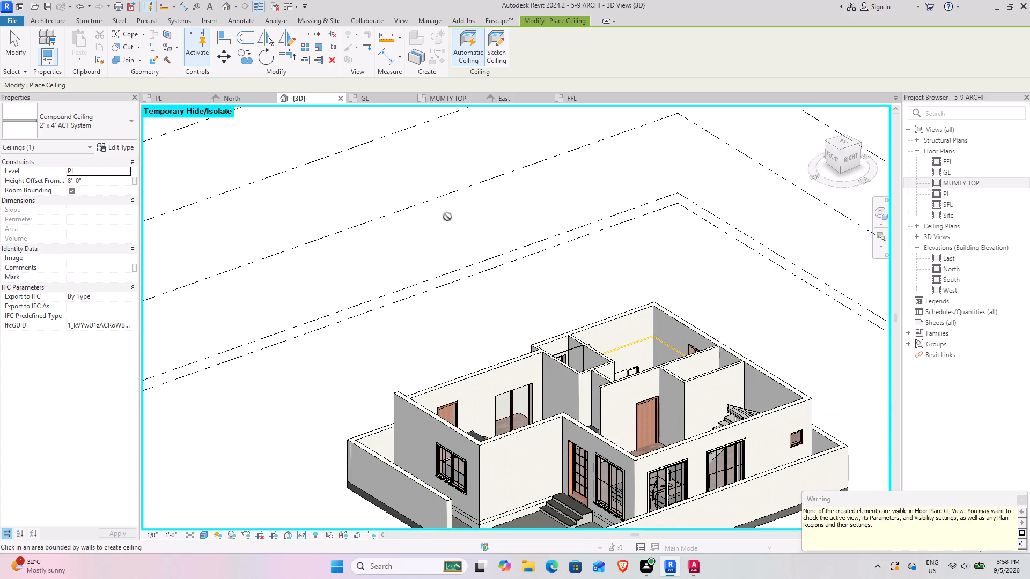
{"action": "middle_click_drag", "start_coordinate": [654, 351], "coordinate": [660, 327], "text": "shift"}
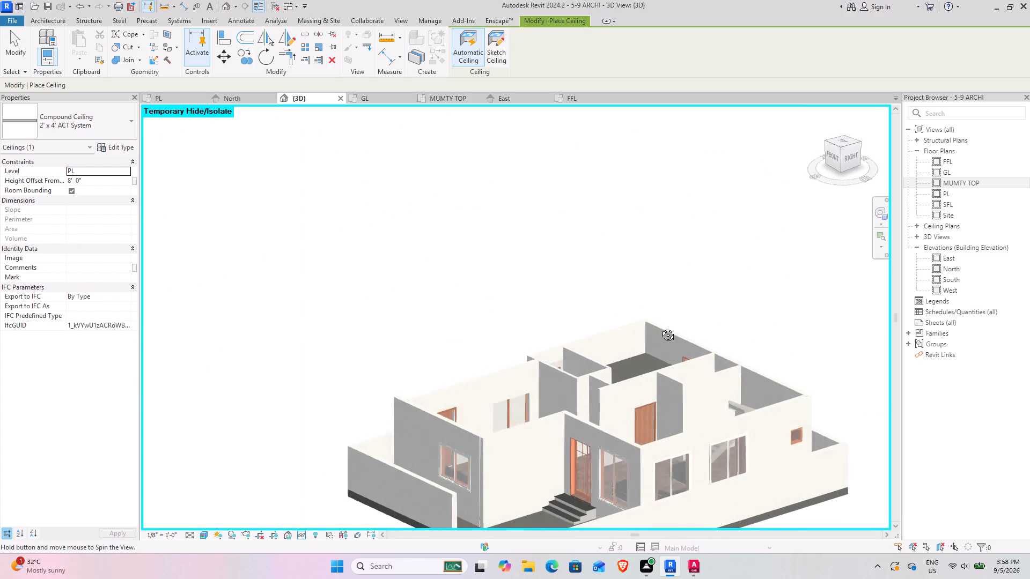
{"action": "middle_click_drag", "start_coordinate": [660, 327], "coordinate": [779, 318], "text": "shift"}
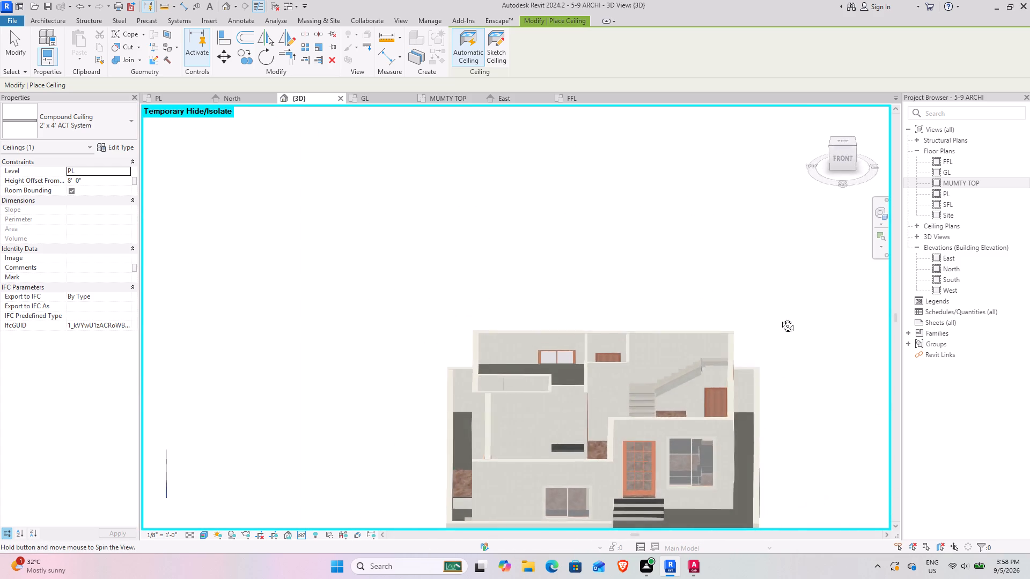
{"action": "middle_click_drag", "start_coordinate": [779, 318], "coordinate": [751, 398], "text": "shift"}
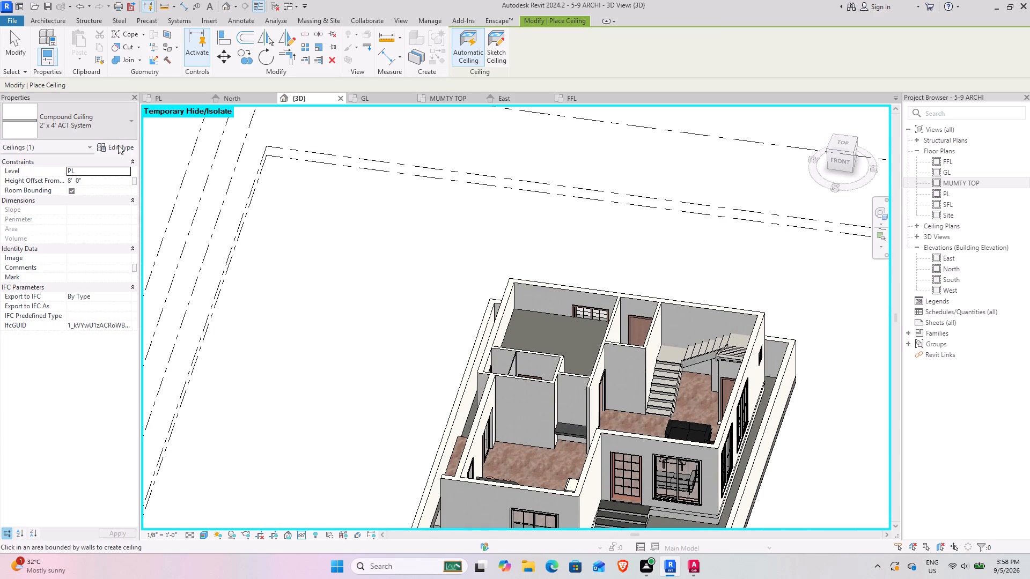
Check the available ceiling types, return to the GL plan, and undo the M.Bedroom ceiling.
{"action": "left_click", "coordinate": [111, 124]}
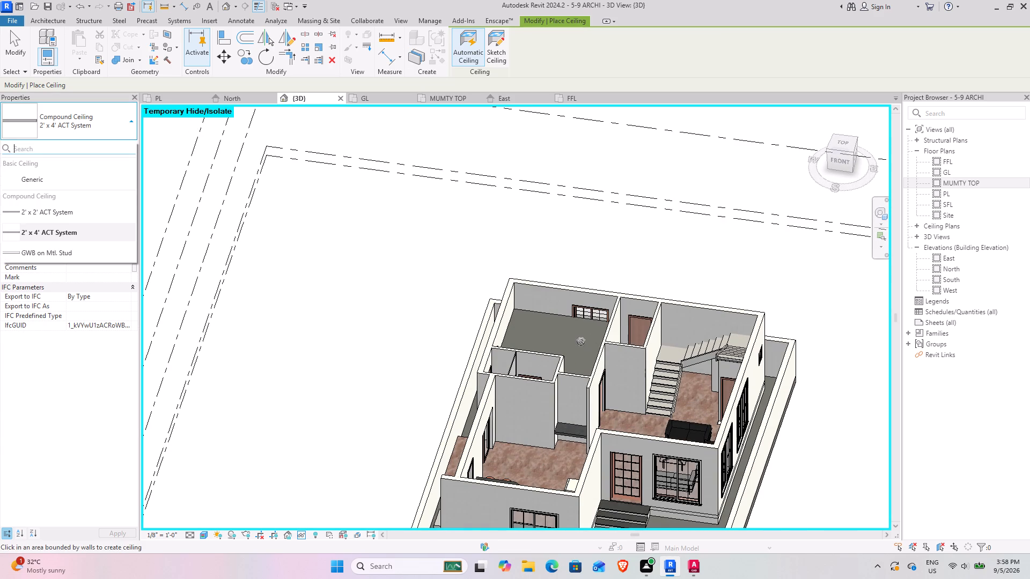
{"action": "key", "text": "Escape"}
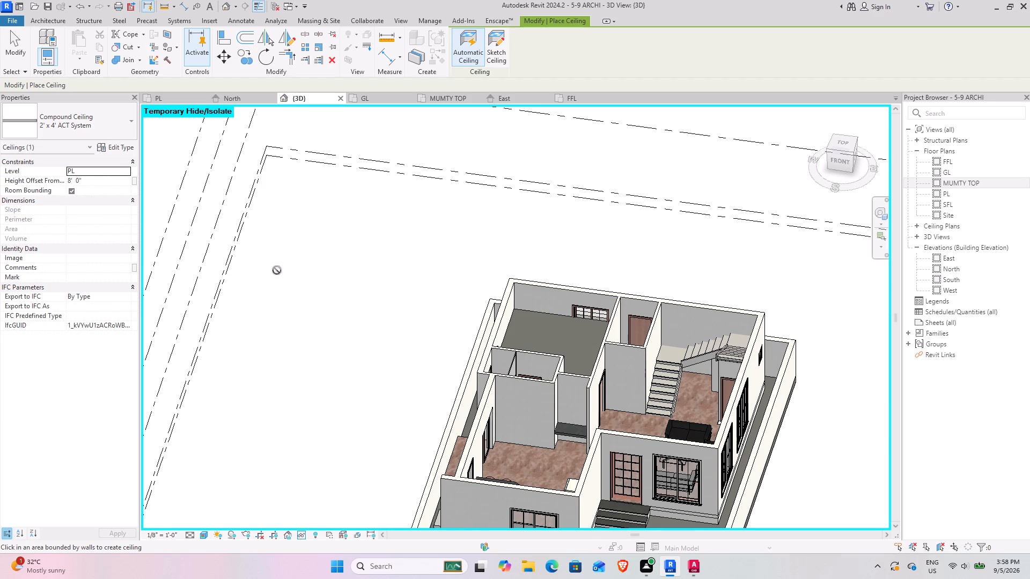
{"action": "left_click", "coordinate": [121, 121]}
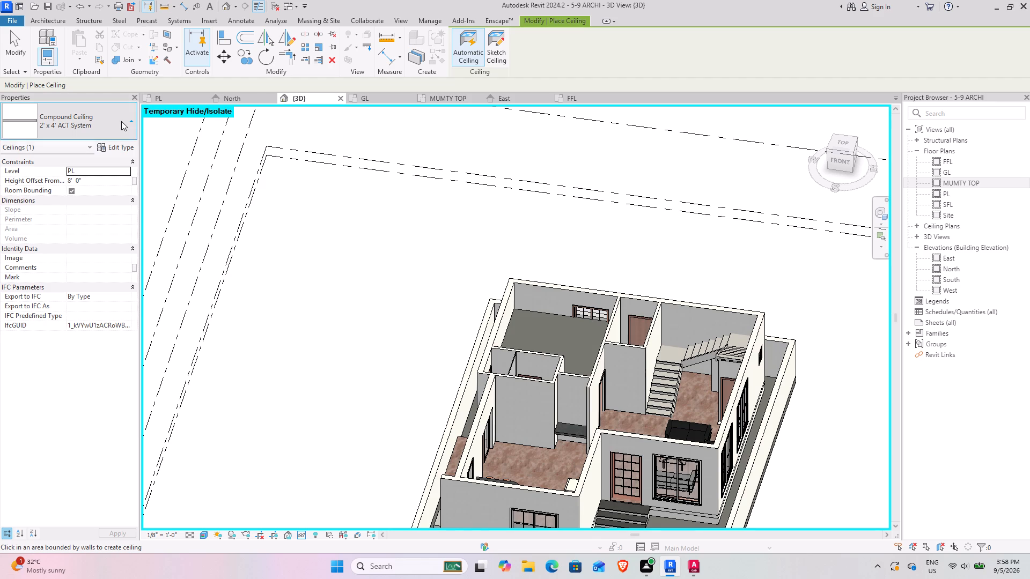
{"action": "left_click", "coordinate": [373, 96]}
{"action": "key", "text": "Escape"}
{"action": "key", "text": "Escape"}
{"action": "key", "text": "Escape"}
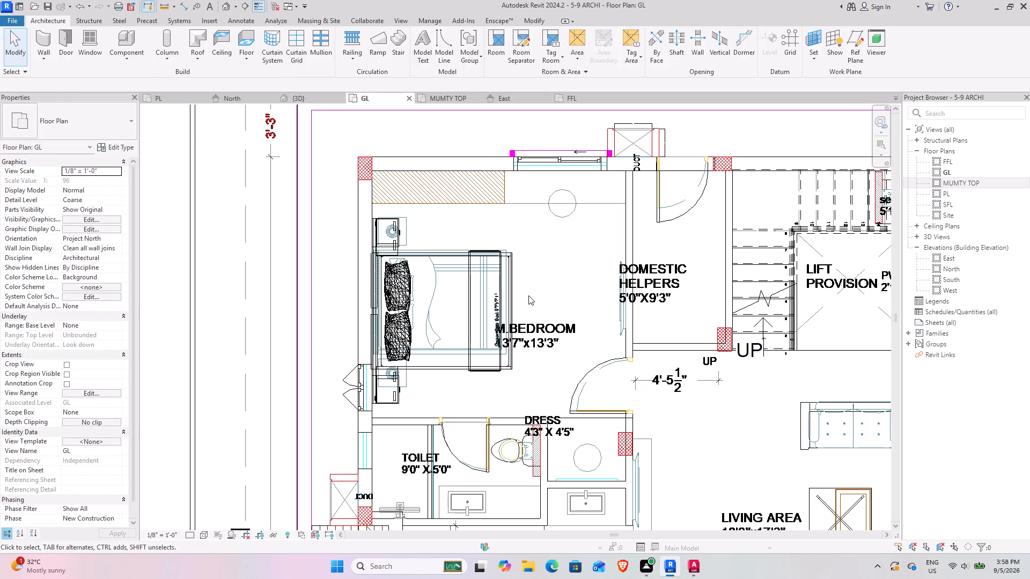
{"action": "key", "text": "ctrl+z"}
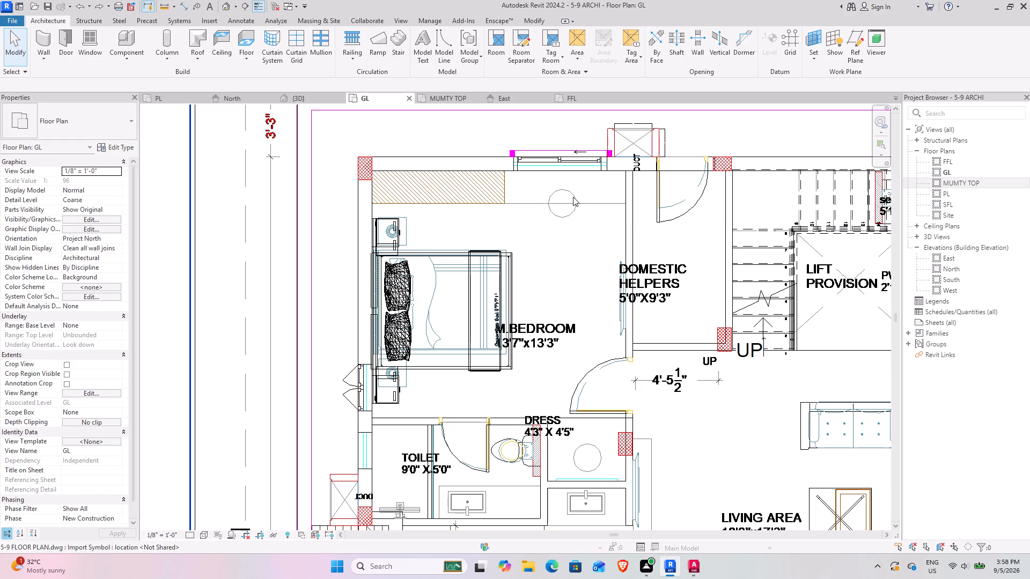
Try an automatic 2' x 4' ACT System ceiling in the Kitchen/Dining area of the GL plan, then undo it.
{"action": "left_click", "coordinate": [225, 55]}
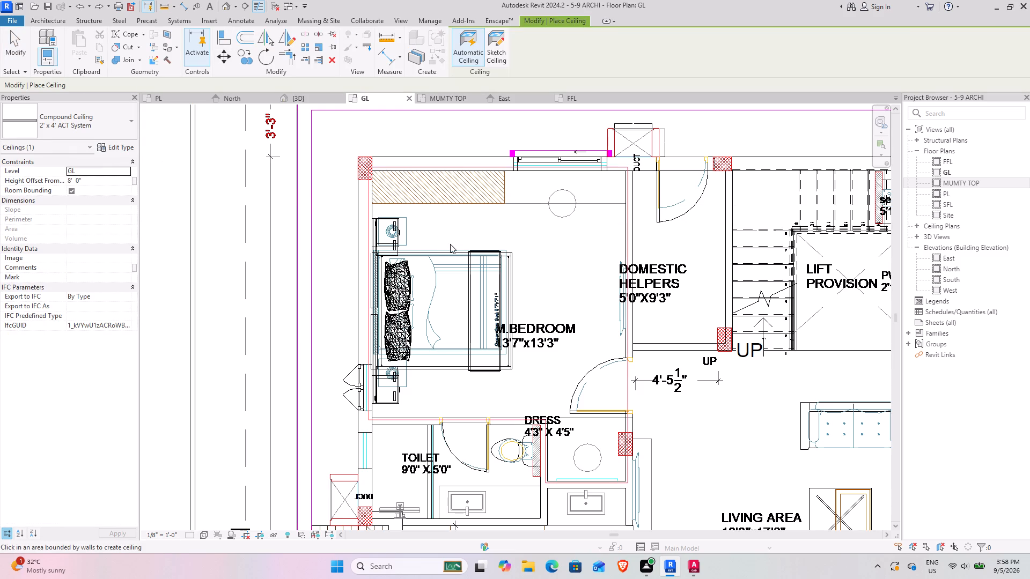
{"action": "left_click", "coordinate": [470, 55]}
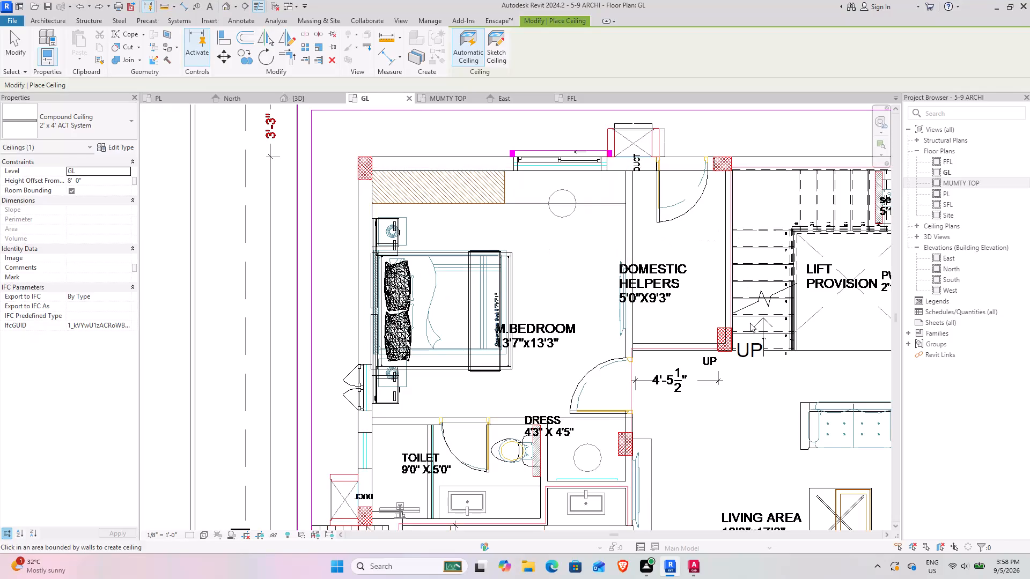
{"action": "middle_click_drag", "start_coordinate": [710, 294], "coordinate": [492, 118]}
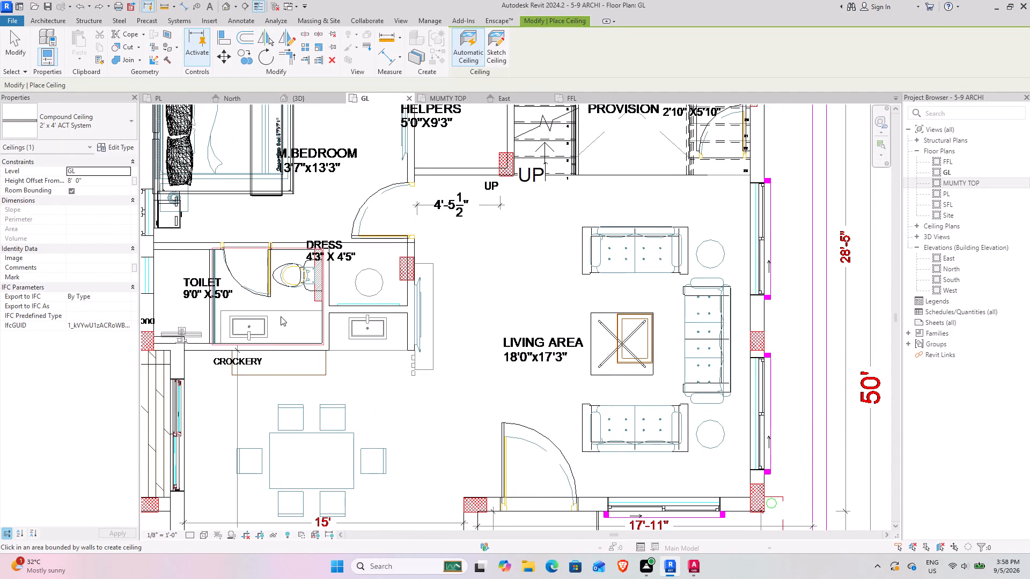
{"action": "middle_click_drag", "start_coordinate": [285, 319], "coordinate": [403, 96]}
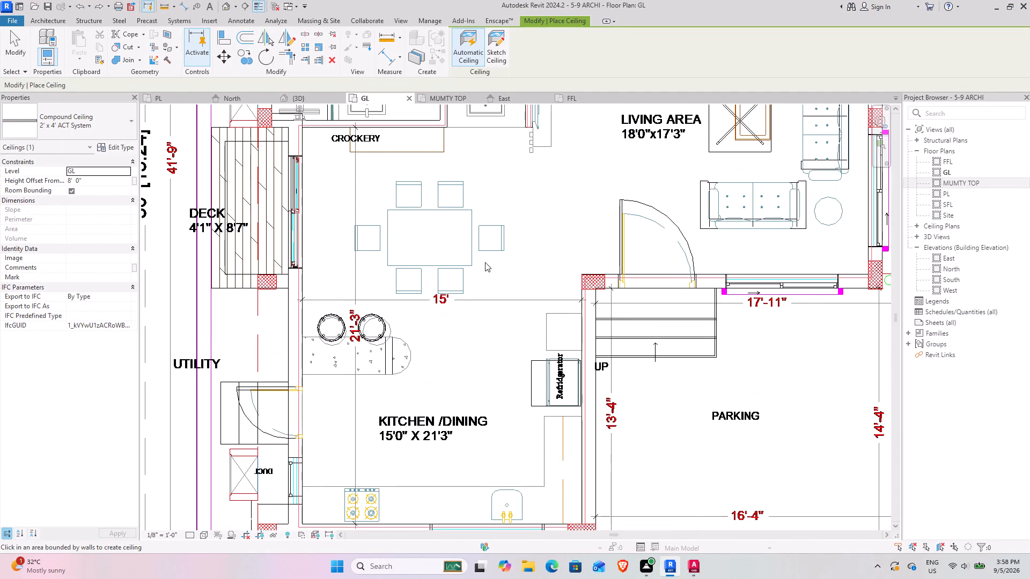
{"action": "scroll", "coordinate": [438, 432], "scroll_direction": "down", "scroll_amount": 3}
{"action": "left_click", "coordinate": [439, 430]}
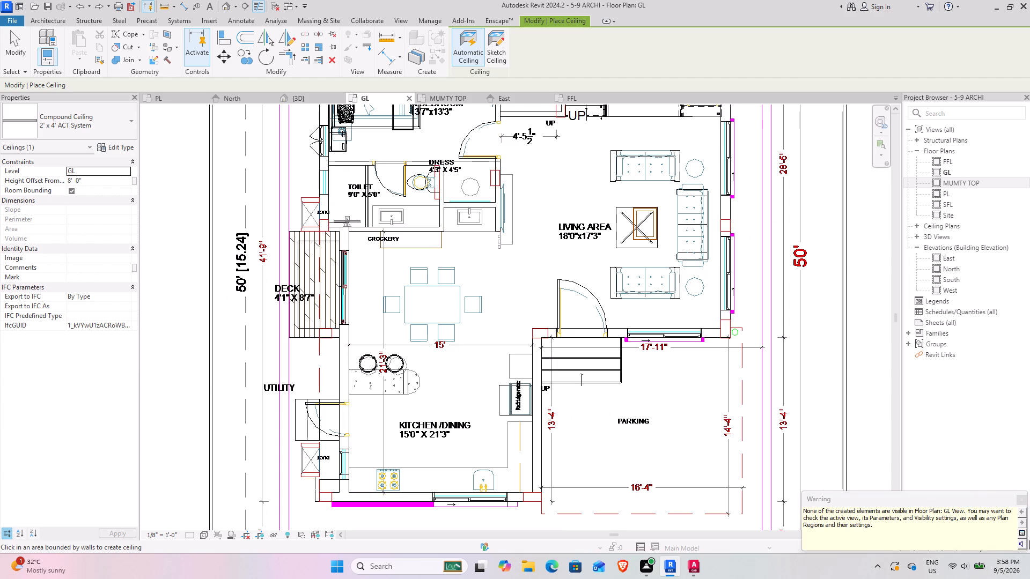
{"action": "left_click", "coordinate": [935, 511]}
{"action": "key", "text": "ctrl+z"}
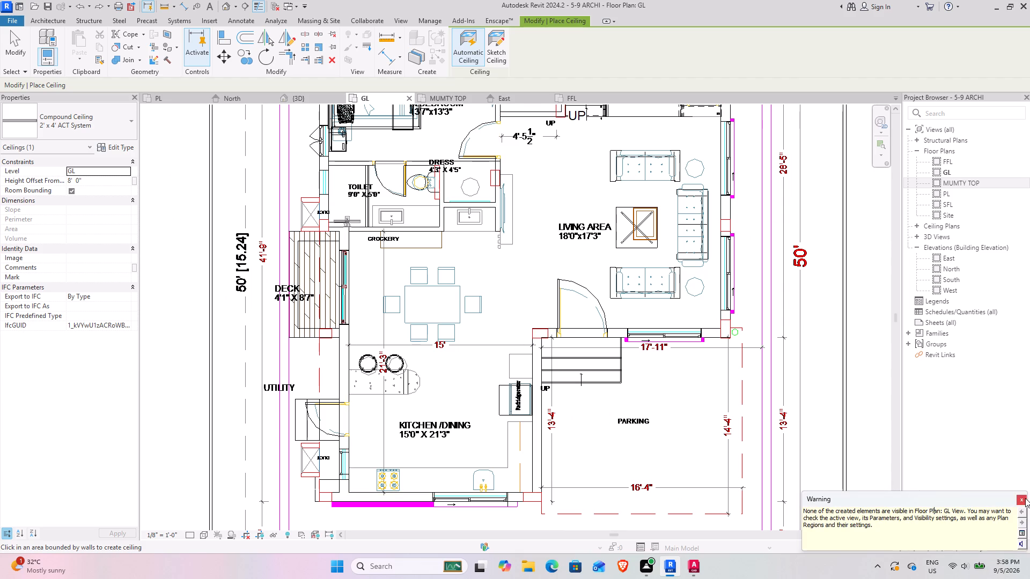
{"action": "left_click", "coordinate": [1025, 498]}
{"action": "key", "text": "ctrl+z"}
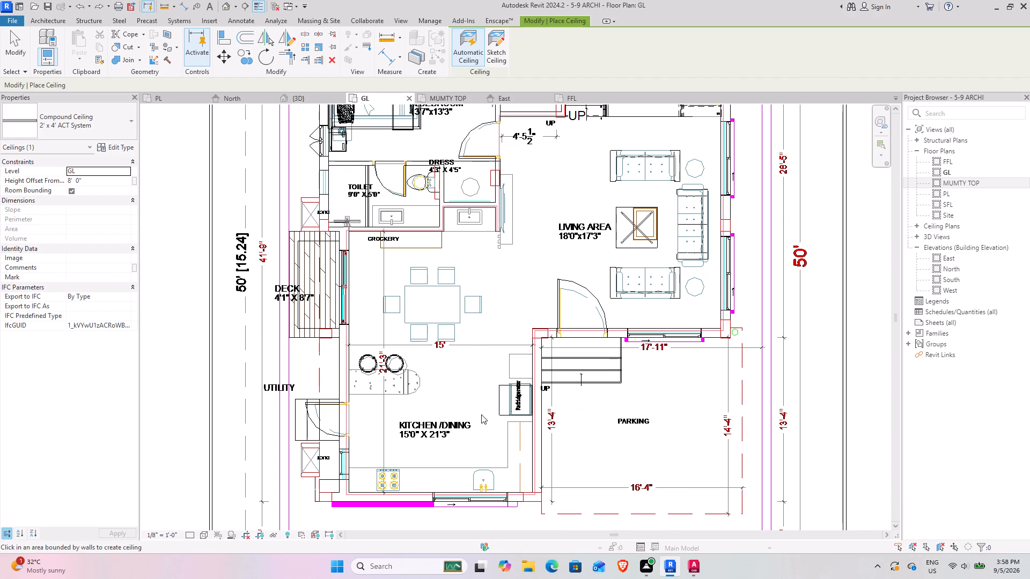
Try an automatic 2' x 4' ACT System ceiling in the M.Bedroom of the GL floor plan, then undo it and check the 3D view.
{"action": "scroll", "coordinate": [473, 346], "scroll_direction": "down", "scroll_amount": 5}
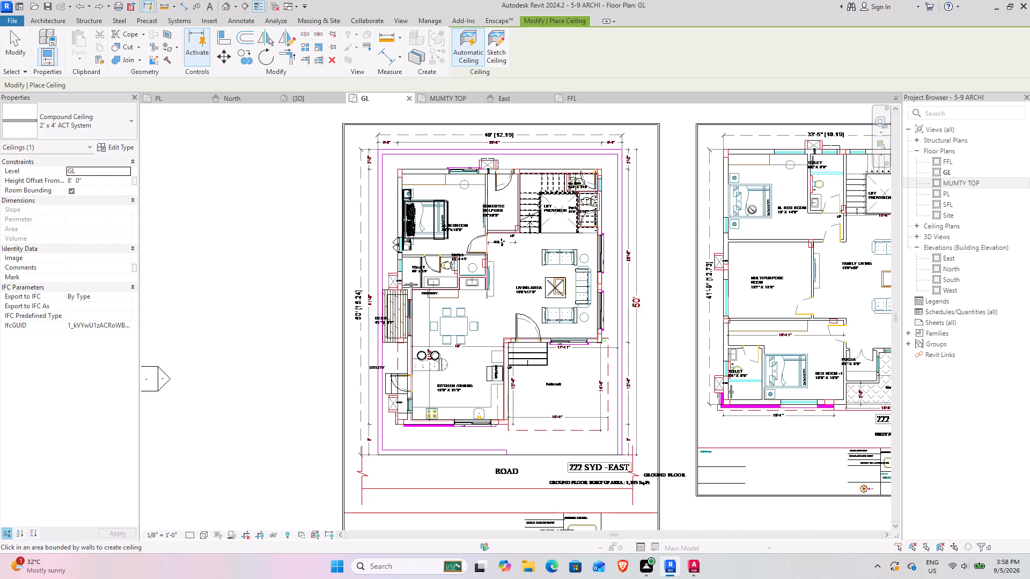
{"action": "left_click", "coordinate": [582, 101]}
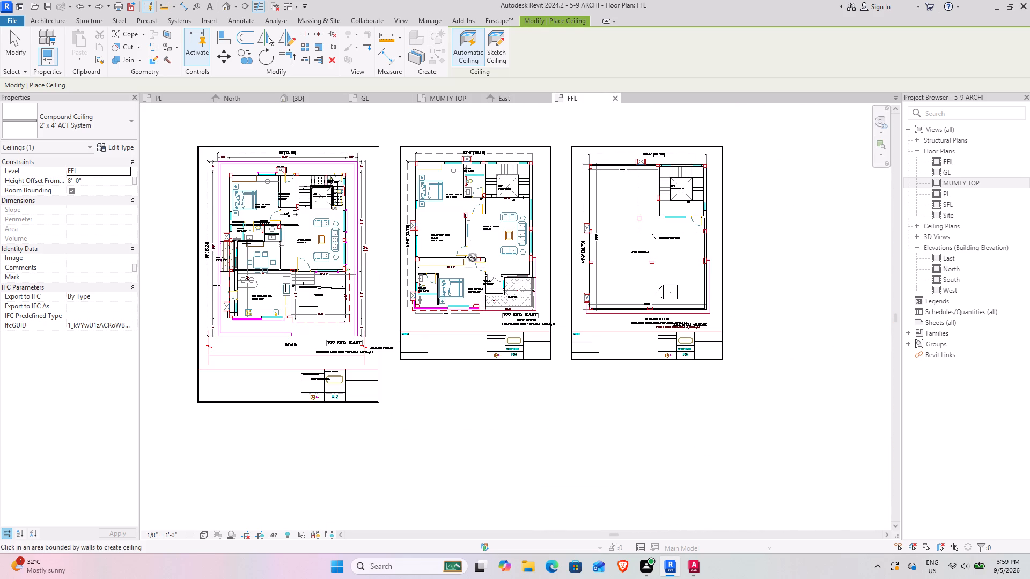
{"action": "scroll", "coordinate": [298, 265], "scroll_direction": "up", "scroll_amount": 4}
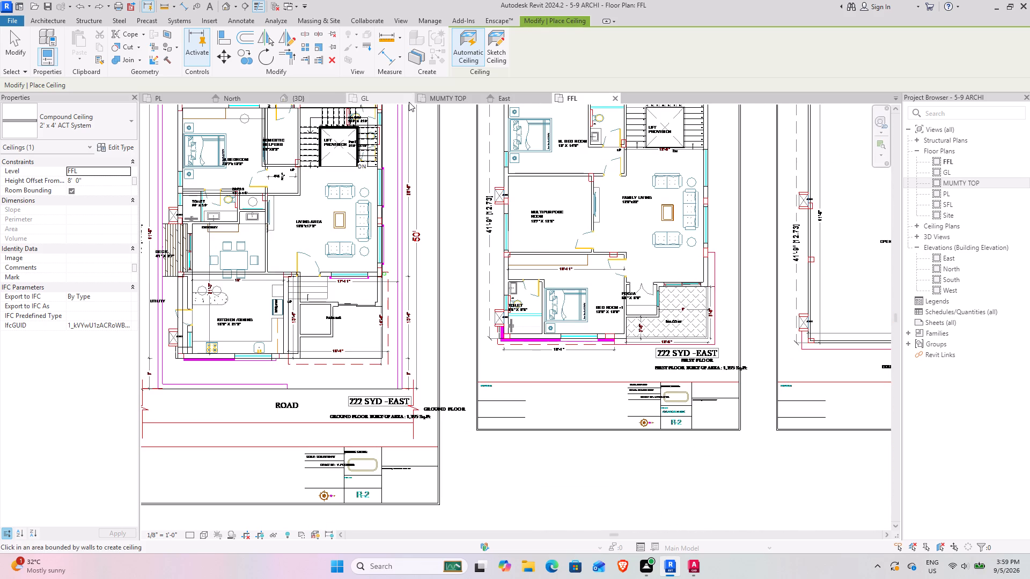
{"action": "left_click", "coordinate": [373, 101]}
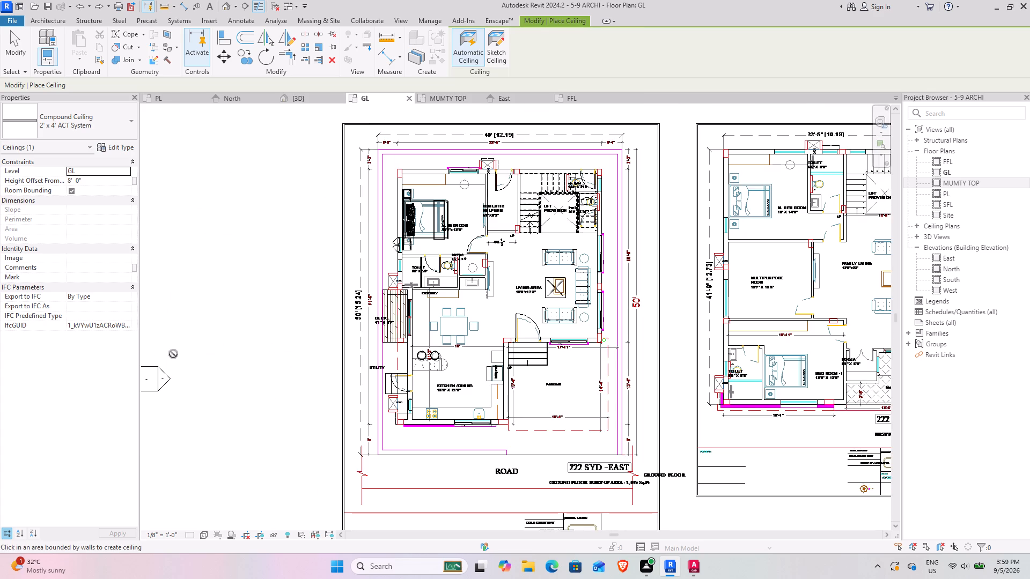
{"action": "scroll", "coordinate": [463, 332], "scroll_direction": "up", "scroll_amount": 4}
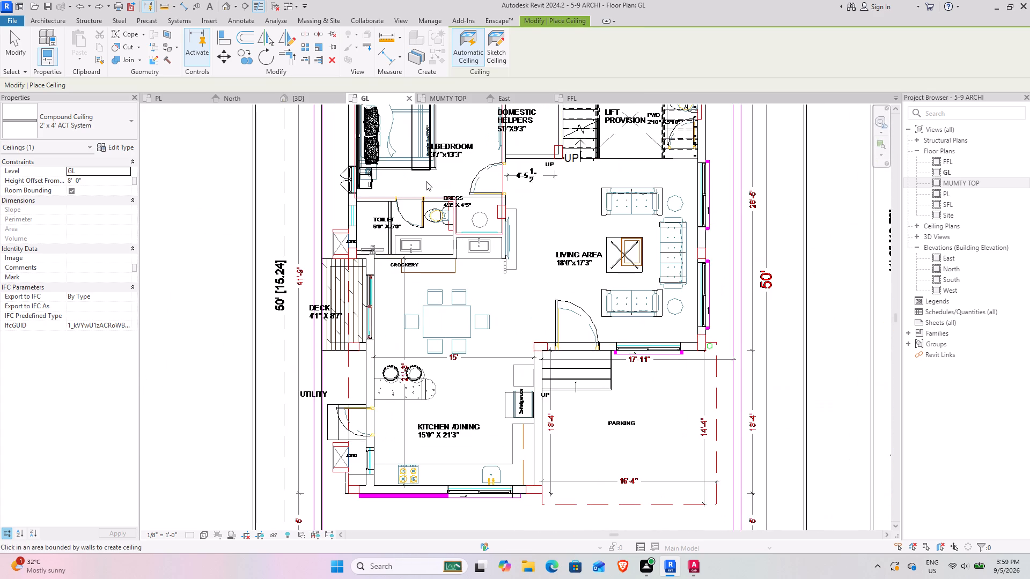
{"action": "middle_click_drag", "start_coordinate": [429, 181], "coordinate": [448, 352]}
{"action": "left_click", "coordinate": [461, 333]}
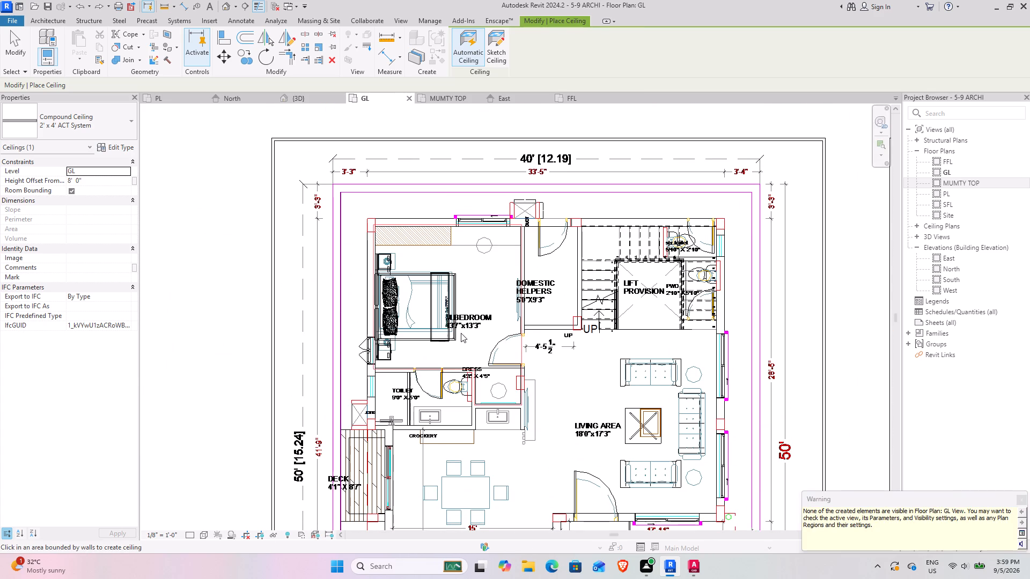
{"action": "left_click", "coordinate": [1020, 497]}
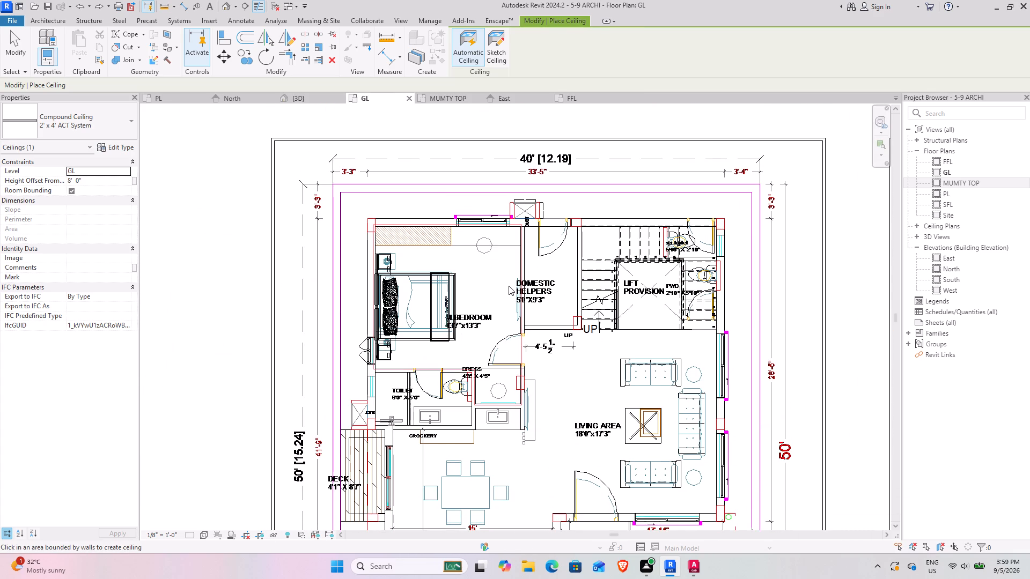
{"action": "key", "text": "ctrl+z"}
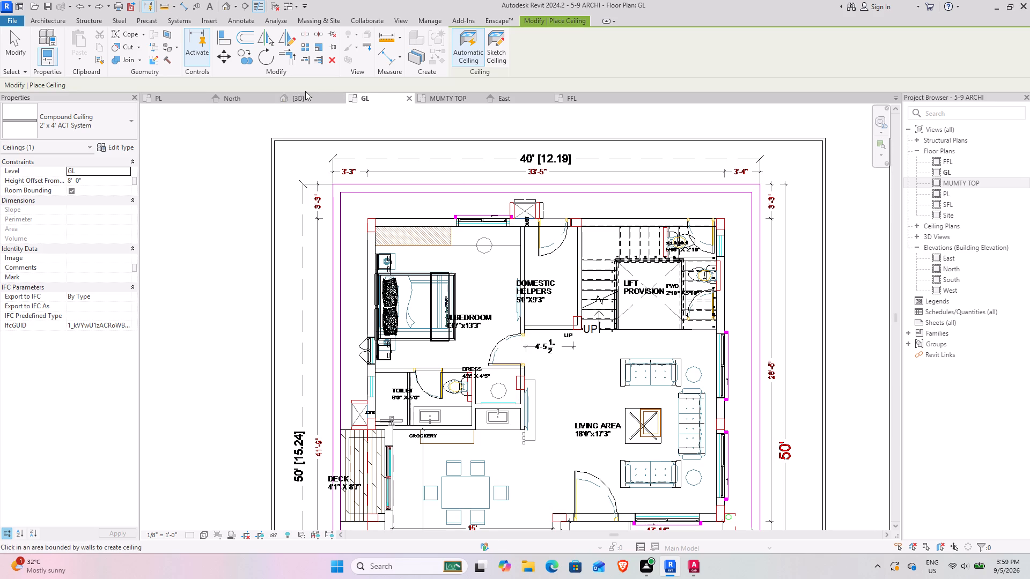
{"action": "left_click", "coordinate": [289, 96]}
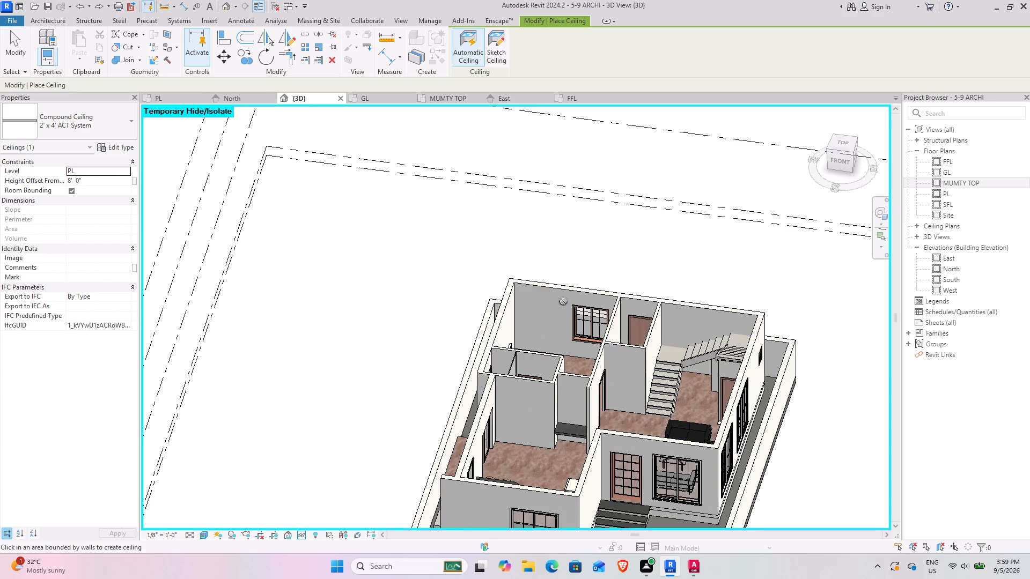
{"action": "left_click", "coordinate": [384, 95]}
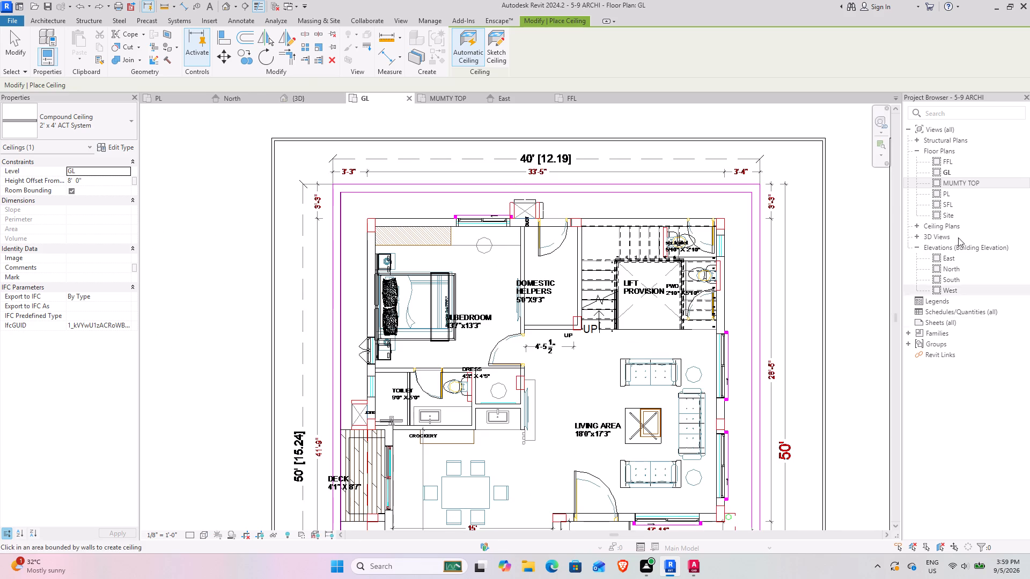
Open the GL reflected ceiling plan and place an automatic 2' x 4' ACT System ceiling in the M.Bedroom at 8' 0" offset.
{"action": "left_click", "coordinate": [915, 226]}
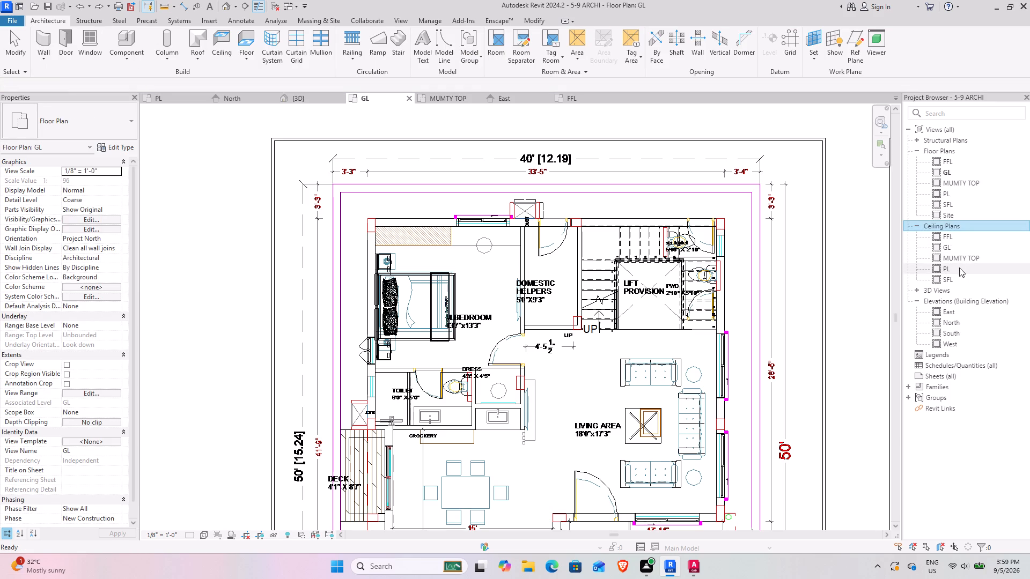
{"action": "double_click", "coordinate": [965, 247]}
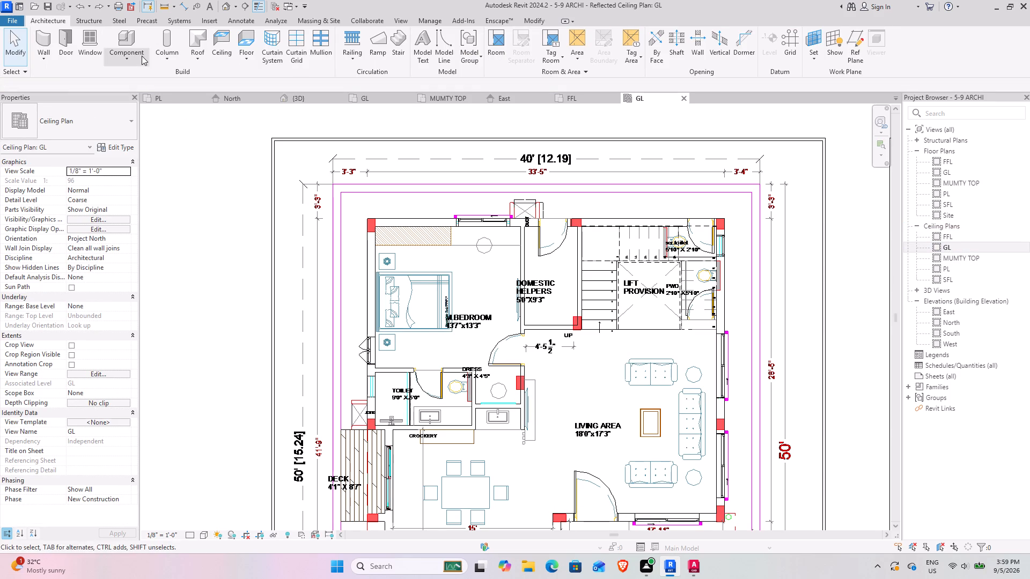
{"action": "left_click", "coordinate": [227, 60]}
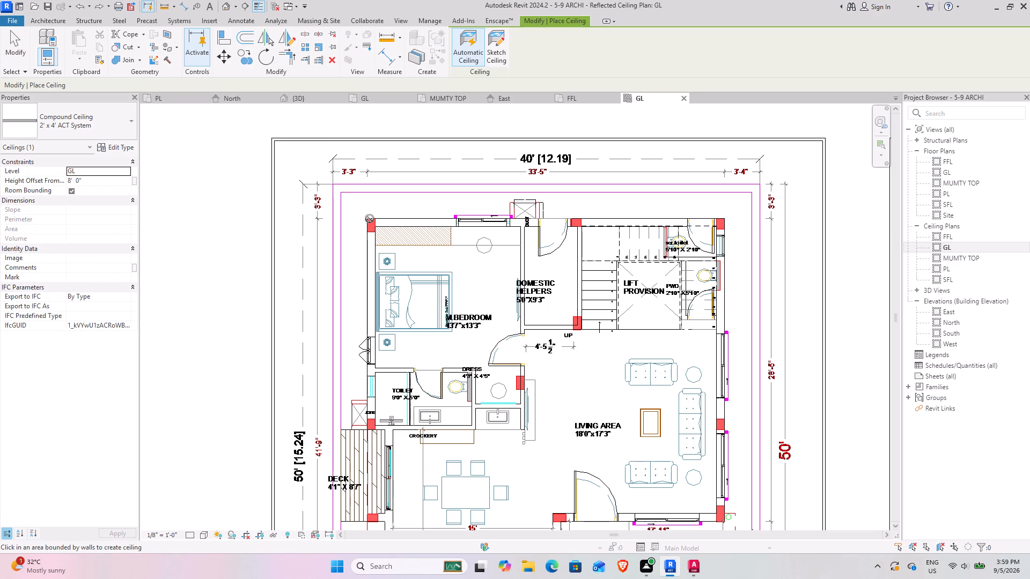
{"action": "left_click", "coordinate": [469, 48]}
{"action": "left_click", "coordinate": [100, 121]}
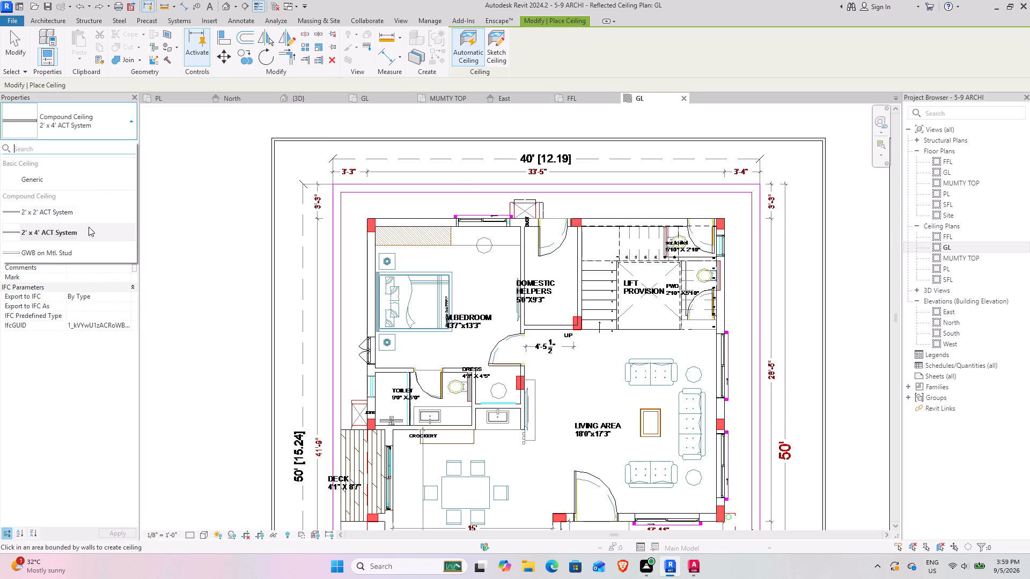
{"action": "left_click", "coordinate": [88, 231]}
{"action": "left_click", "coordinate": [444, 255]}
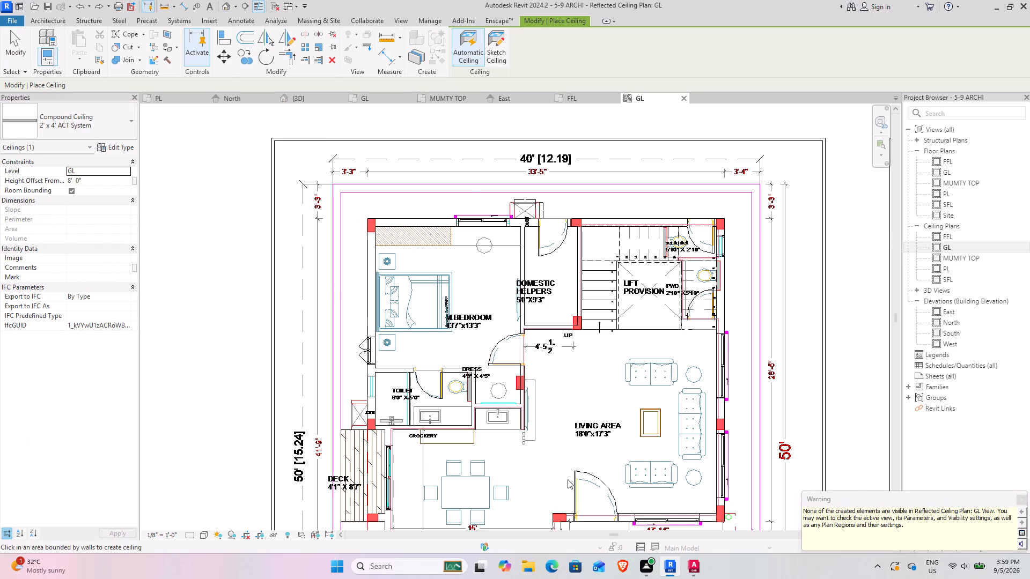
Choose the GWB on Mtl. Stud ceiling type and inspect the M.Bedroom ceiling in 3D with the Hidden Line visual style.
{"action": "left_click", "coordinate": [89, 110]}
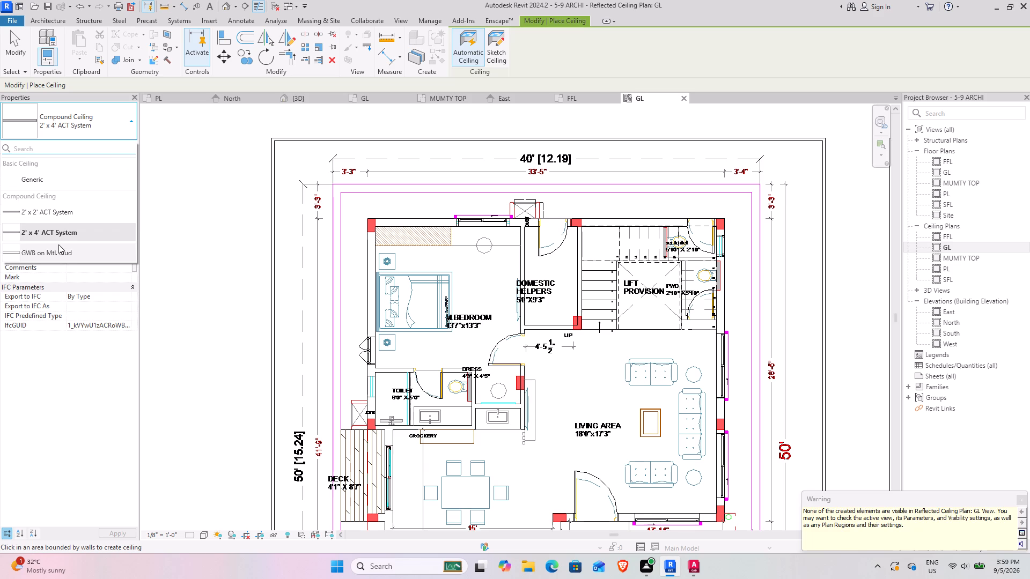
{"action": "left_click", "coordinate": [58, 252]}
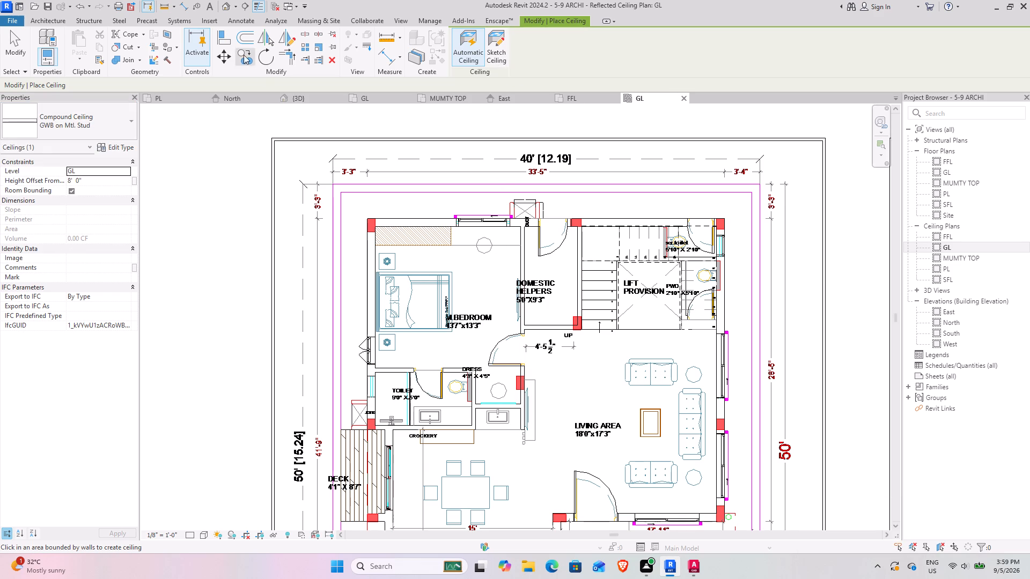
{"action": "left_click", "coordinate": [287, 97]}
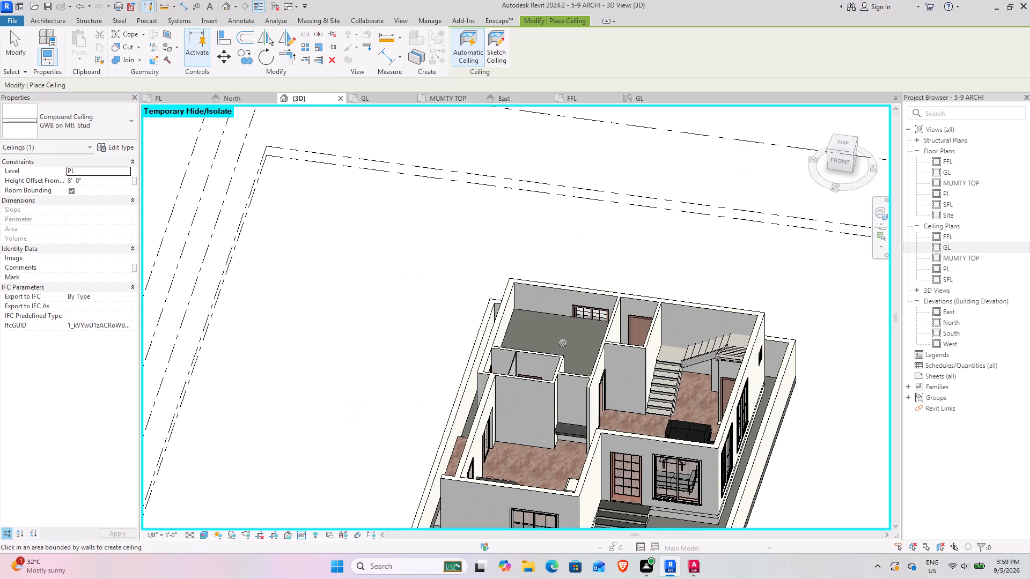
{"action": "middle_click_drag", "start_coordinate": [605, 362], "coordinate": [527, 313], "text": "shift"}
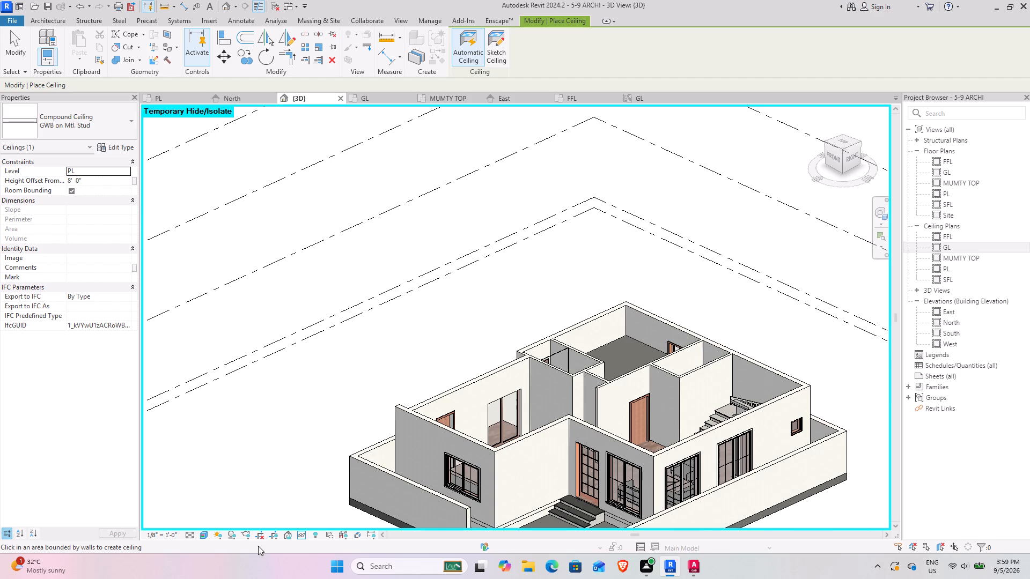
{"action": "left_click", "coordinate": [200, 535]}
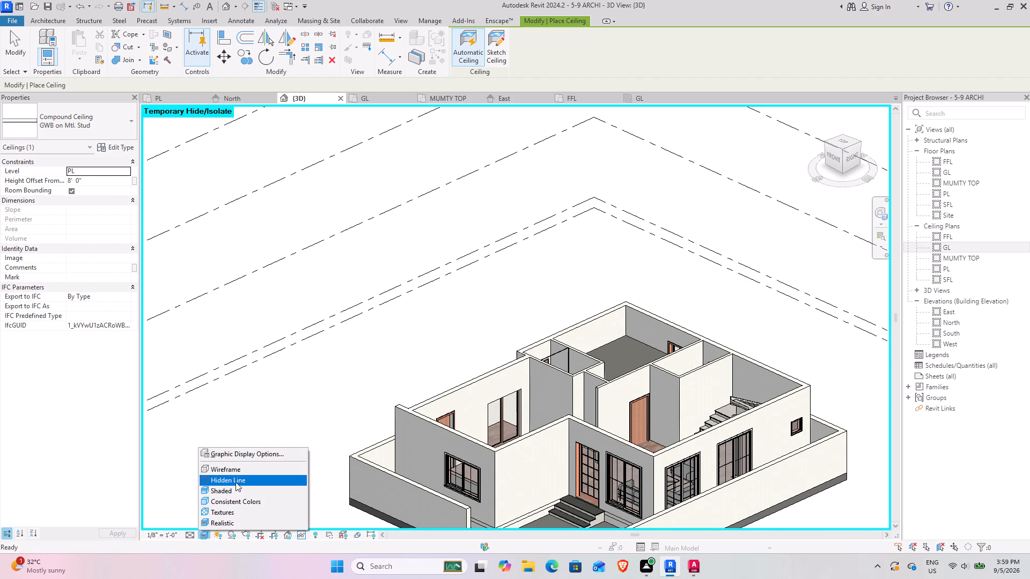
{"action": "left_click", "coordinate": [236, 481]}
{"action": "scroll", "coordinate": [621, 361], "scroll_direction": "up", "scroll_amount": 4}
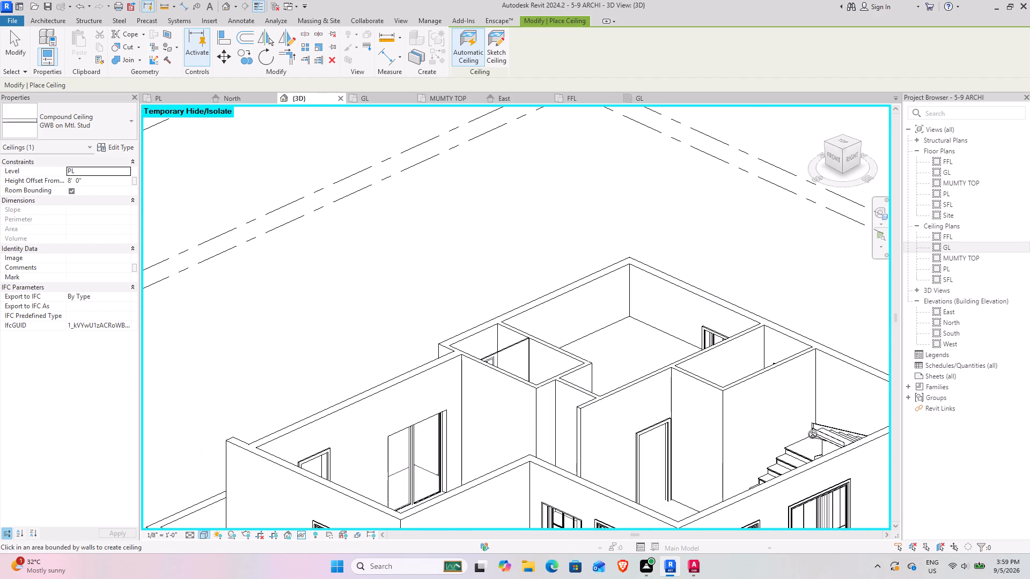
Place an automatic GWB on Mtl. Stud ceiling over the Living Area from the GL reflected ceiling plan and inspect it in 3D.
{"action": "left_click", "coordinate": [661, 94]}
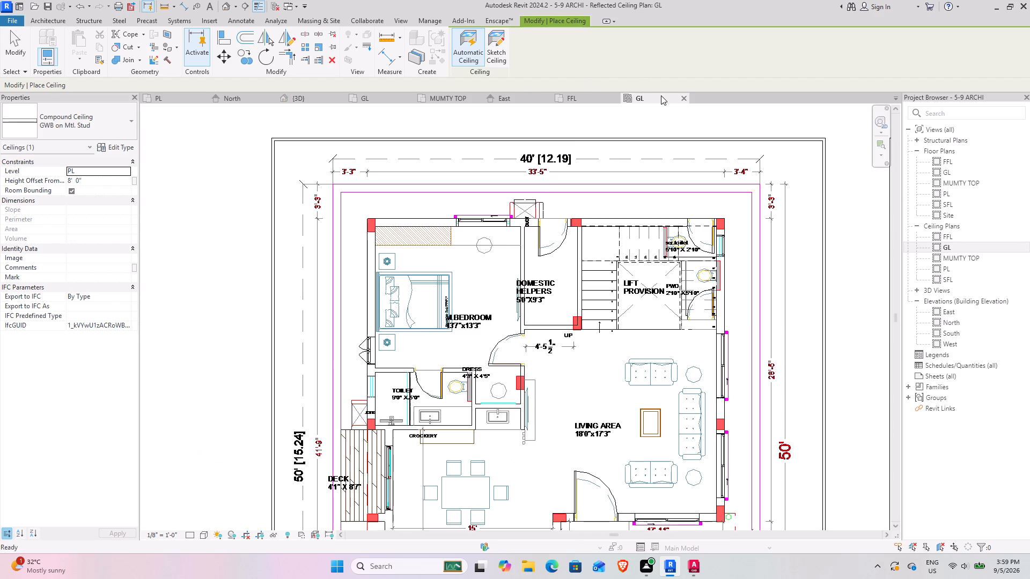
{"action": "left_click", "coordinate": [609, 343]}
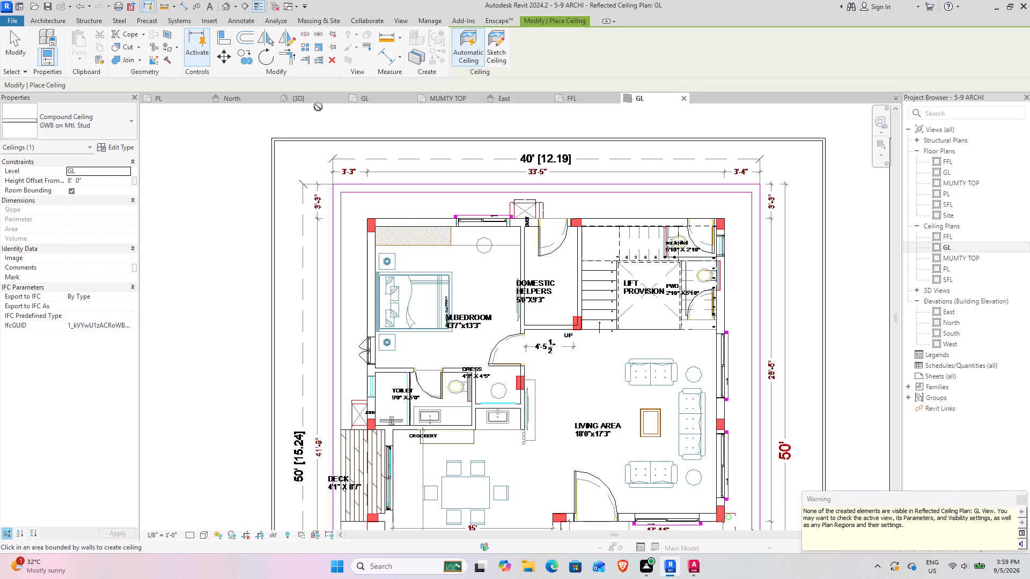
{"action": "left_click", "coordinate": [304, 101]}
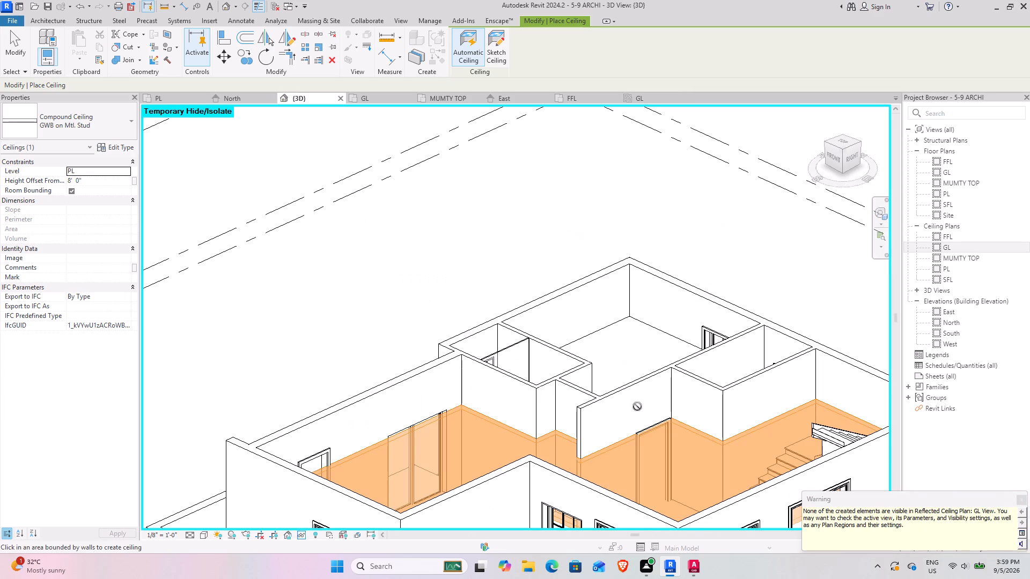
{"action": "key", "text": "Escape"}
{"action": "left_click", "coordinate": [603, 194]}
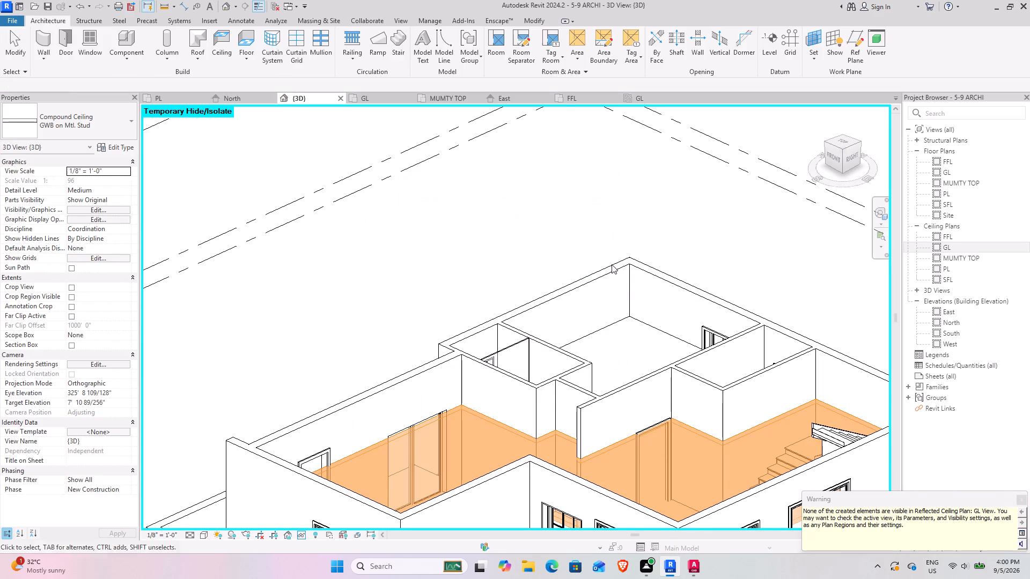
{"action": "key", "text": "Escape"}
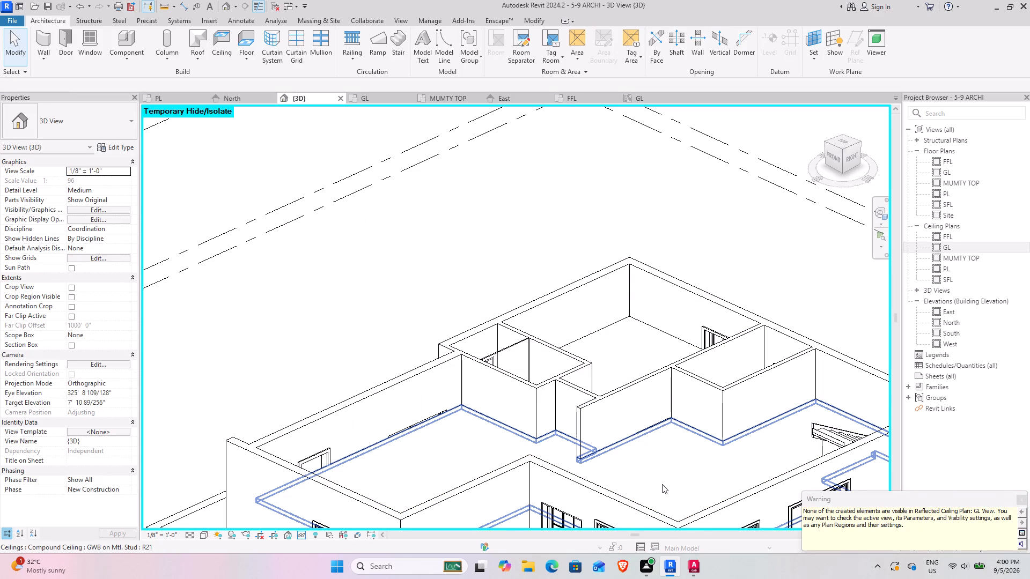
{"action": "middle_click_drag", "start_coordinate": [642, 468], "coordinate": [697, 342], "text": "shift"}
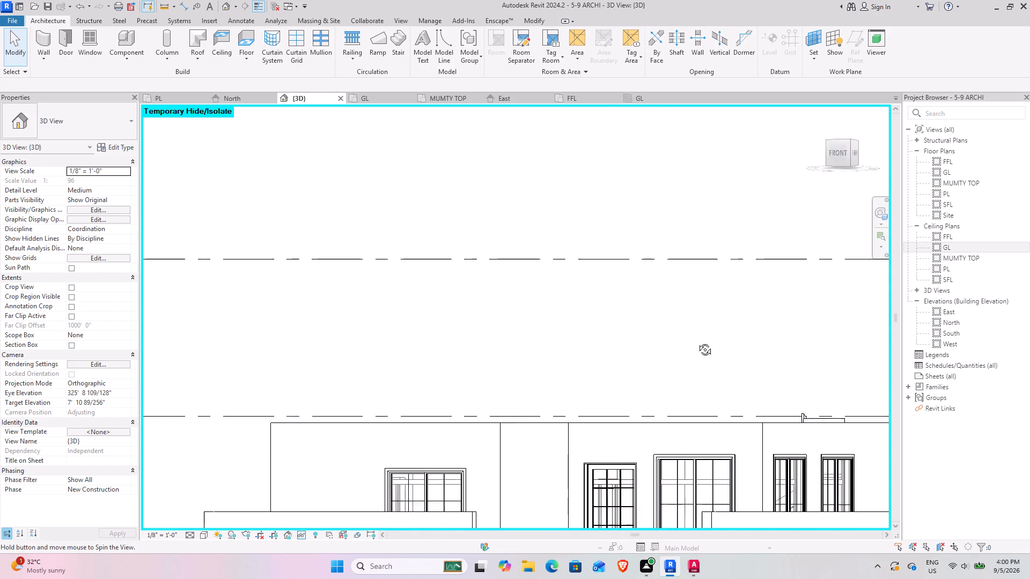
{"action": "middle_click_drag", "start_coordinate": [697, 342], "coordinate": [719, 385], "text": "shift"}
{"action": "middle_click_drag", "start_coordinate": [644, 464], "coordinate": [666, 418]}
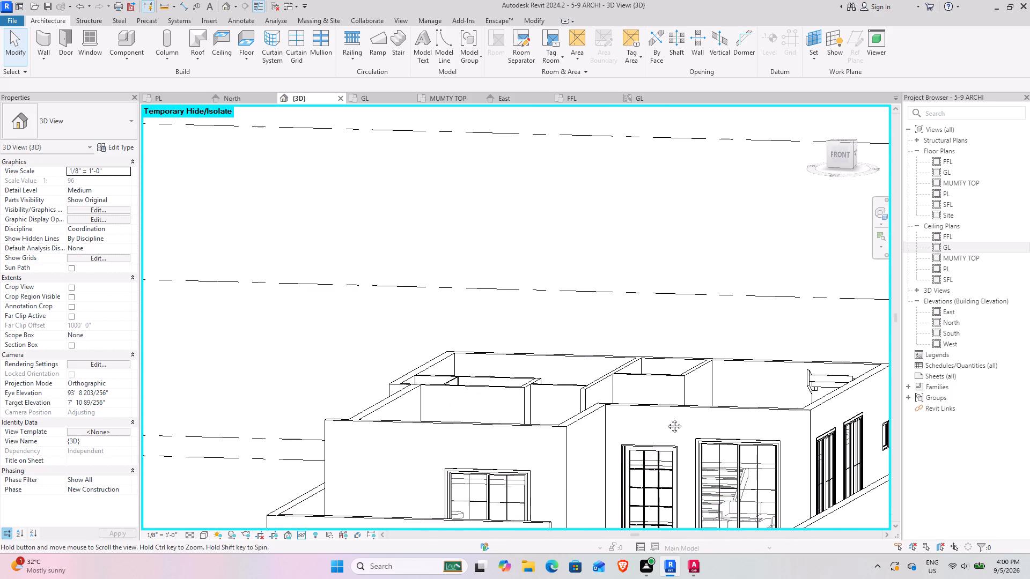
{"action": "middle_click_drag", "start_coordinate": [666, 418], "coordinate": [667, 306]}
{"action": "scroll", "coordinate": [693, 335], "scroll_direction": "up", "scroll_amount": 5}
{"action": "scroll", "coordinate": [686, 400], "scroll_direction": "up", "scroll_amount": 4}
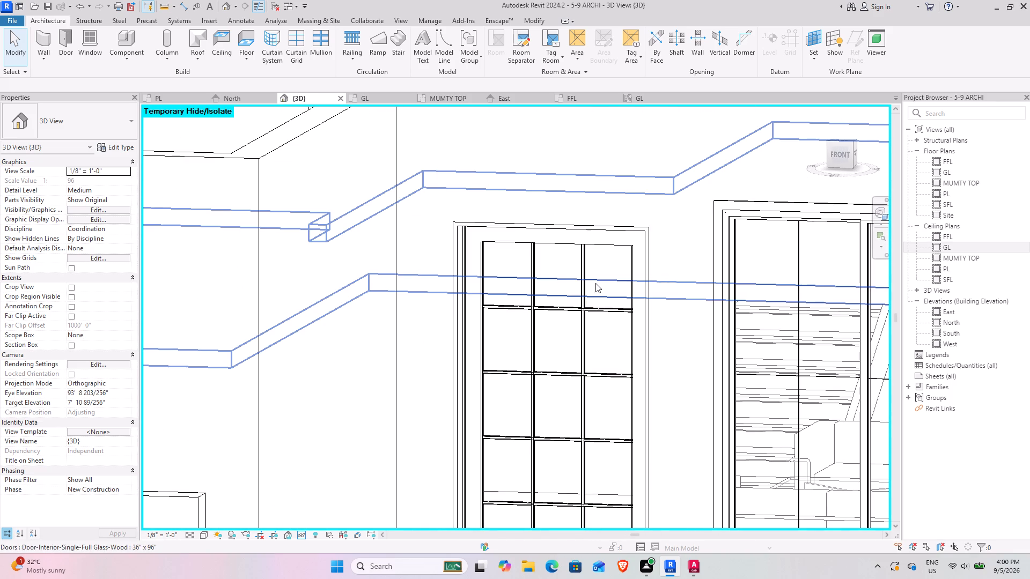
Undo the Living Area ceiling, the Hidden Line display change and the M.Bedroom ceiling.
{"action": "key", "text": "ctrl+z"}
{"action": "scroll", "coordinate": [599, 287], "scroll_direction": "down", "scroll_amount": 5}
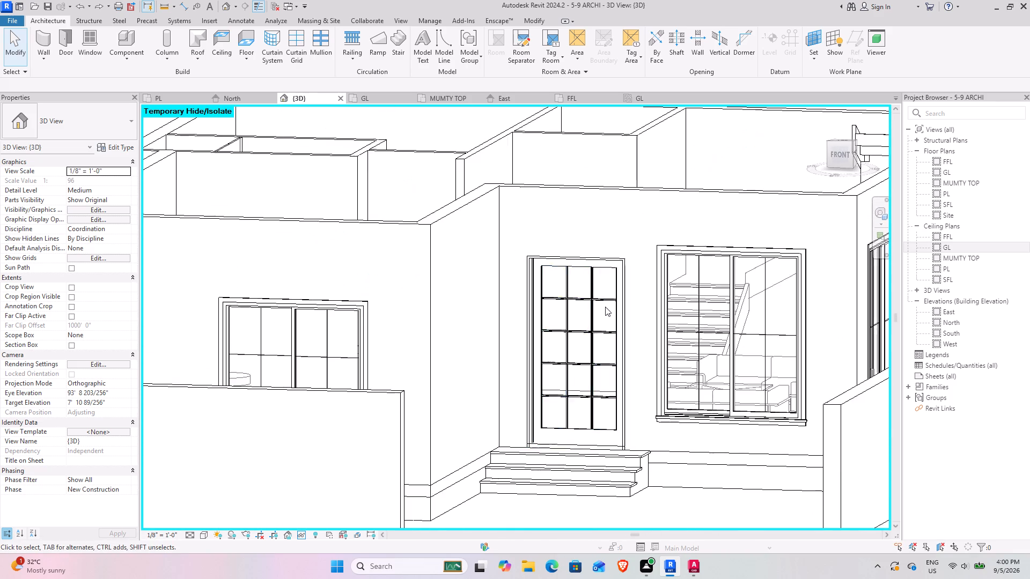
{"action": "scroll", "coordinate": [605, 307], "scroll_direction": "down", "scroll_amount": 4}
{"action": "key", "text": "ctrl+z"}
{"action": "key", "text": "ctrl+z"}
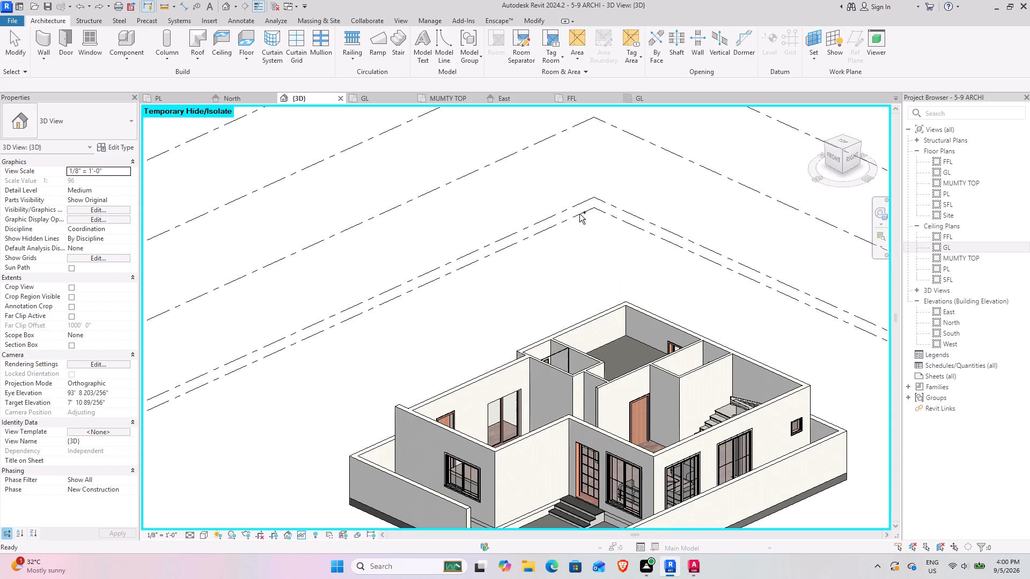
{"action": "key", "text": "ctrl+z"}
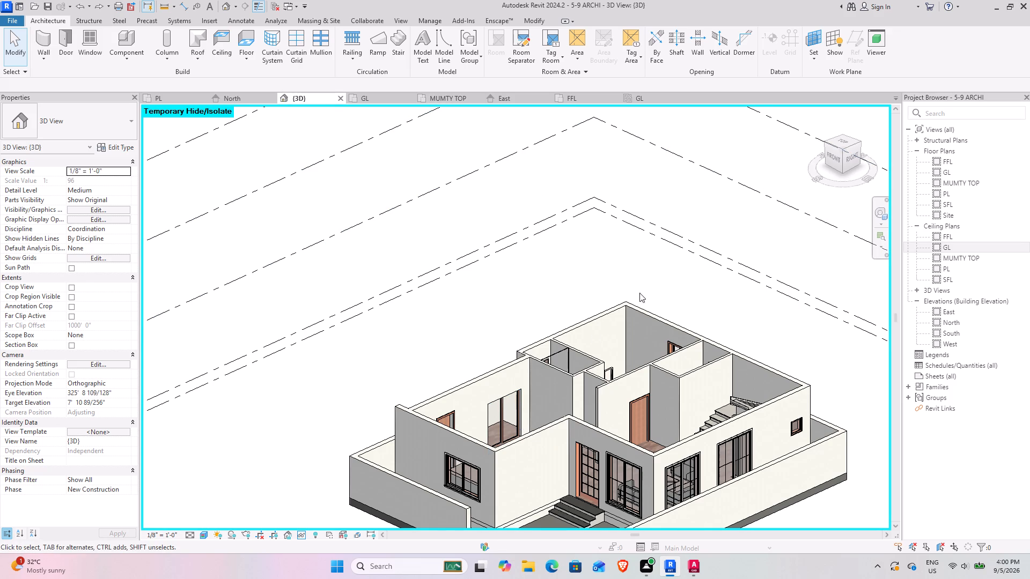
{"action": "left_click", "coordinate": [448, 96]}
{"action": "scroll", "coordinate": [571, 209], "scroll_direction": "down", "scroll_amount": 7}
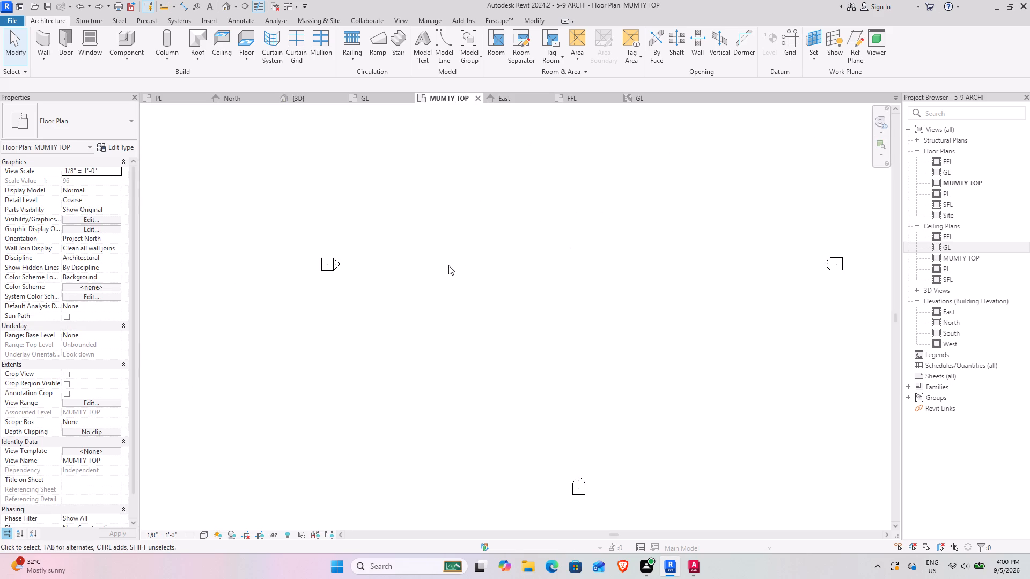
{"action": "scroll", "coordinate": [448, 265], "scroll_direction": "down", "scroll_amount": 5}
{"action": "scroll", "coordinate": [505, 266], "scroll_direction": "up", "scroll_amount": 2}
Look through the PL, SFL, Site and GL floor plan views.
{"action": "left_click", "coordinate": [958, 195]}
{"action": "double_click", "coordinate": [958, 195]}
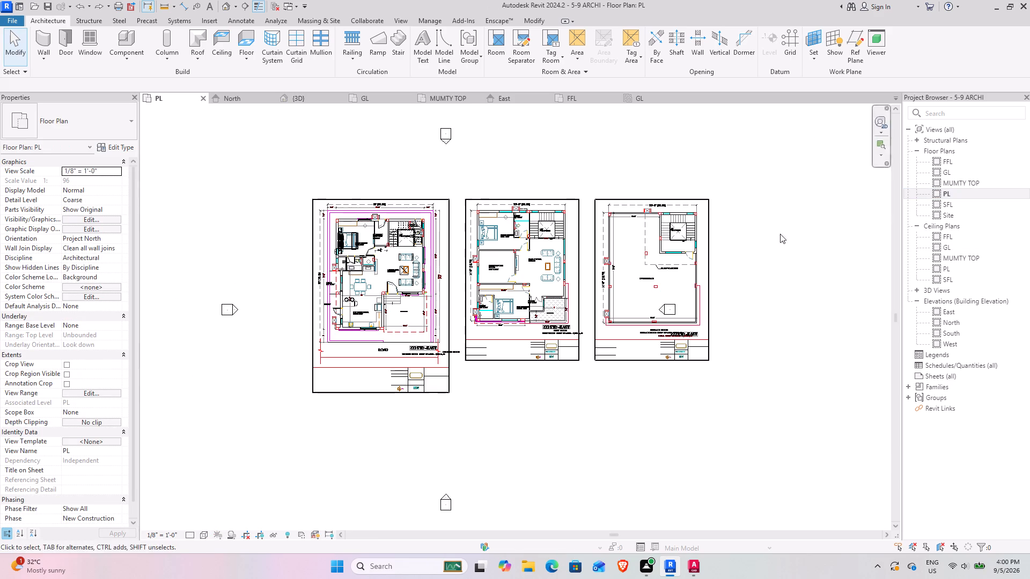
{"action": "double_click", "coordinate": [985, 203]}
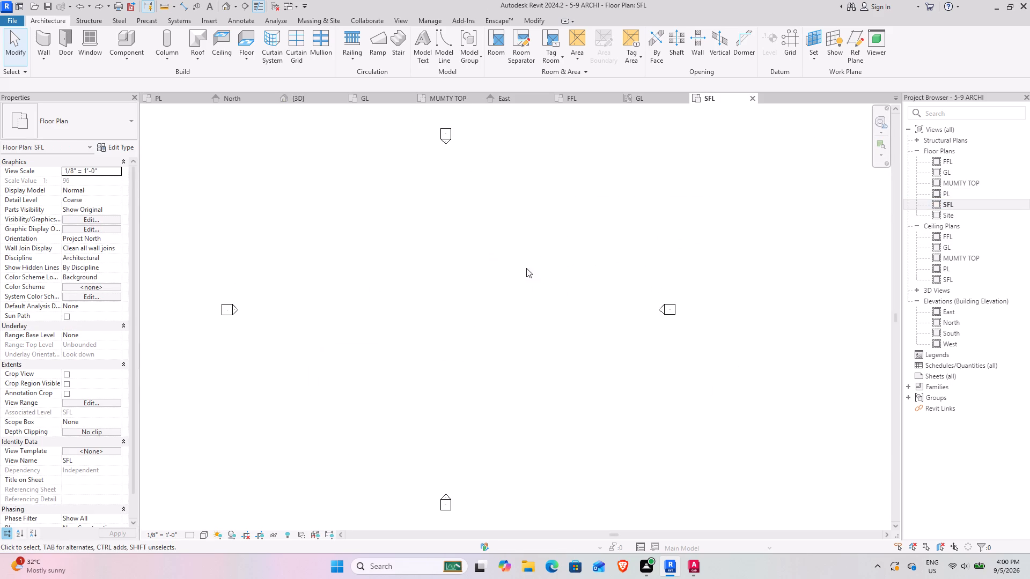
{"action": "double_click", "coordinate": [984, 218]}
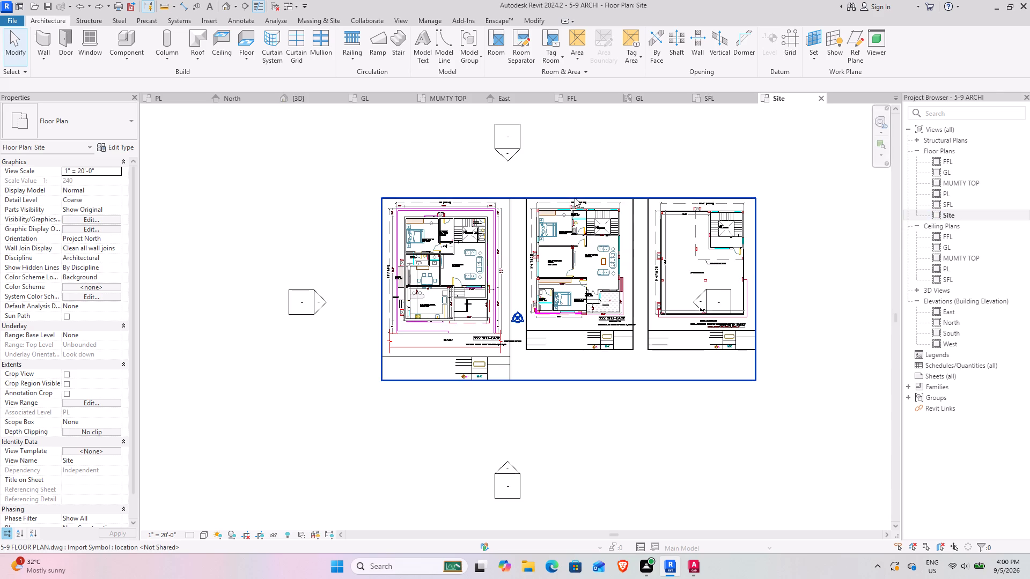
{"action": "double_click", "coordinate": [962, 168]}
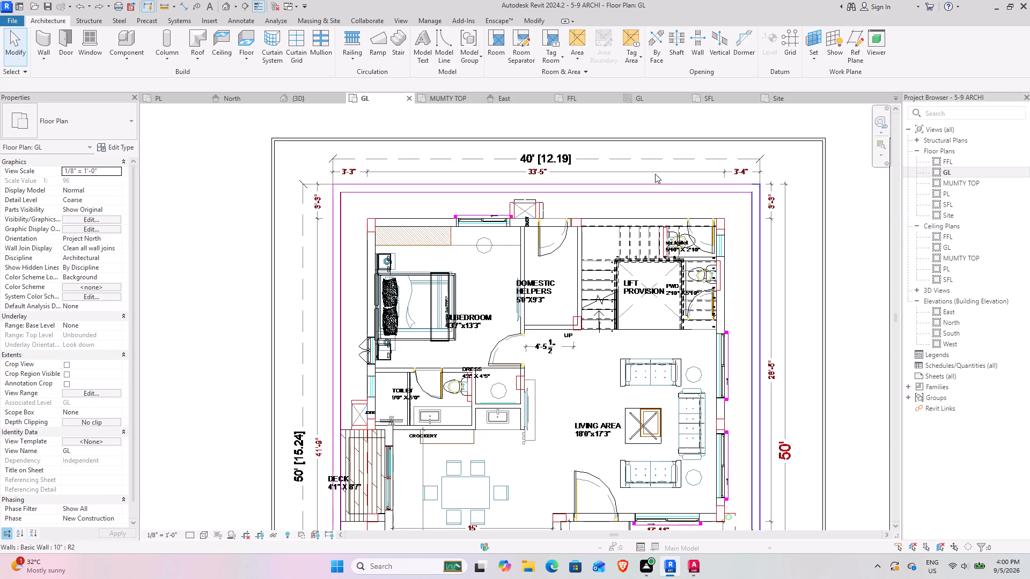
Close the open MUMTY TOP, GL ceiling plan, SFL and Site views.
{"action": "left_click", "coordinate": [414, 99]}
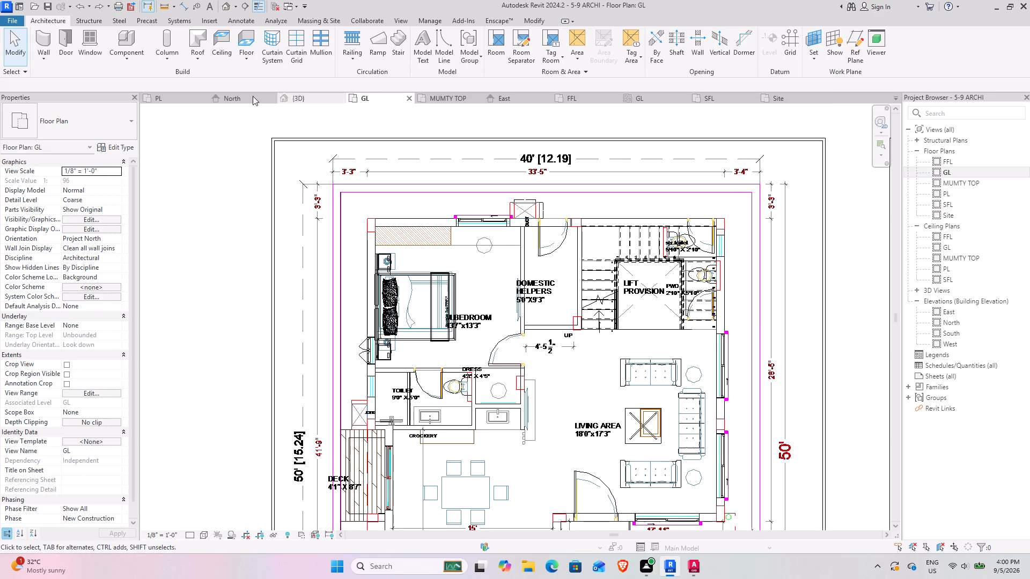
{"action": "left_click", "coordinate": [476, 98]}
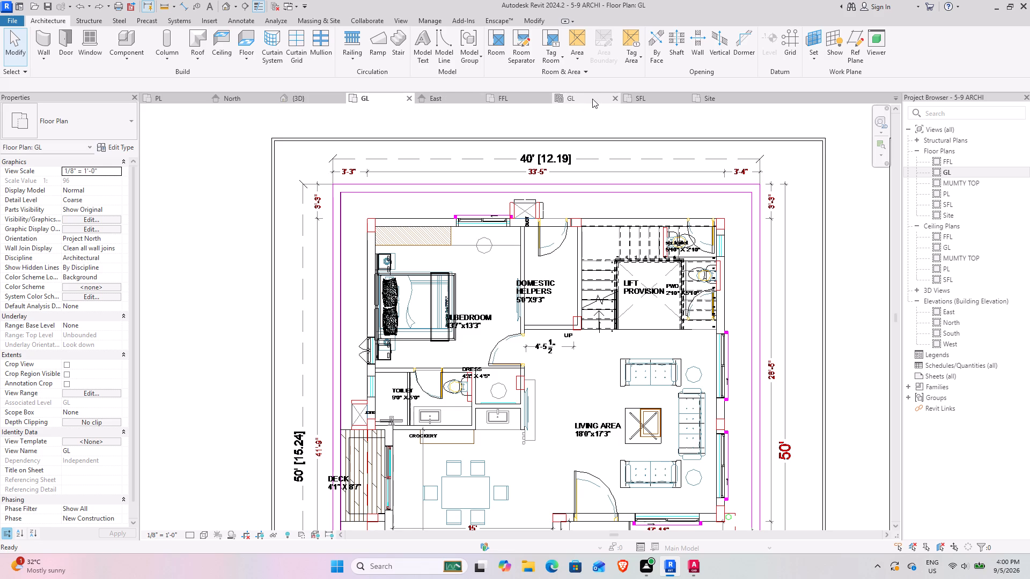
{"action": "left_click", "coordinate": [615, 99]}
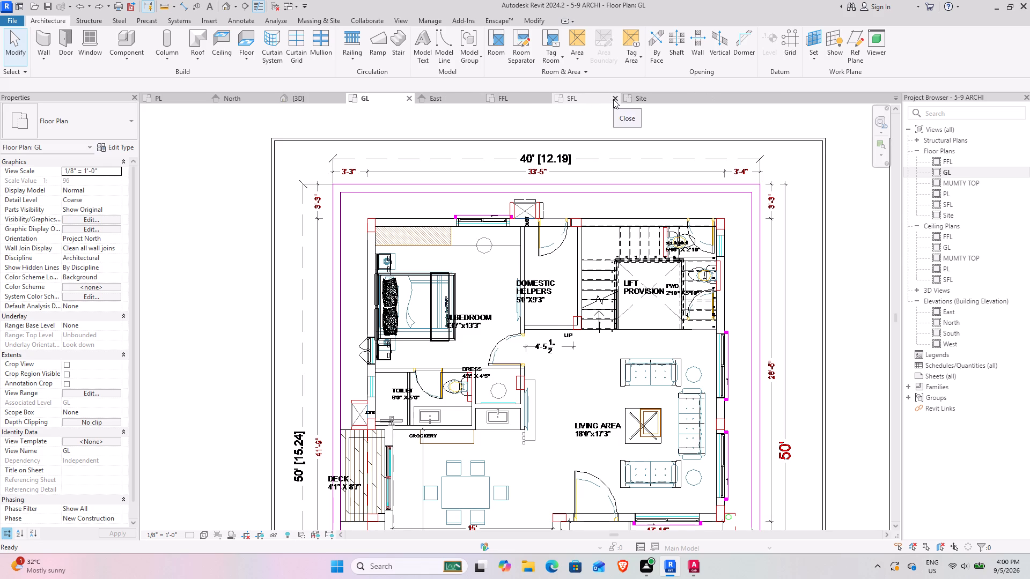
{"action": "left_click", "coordinate": [613, 99]}
{"action": "left_click", "coordinate": [615, 95]}
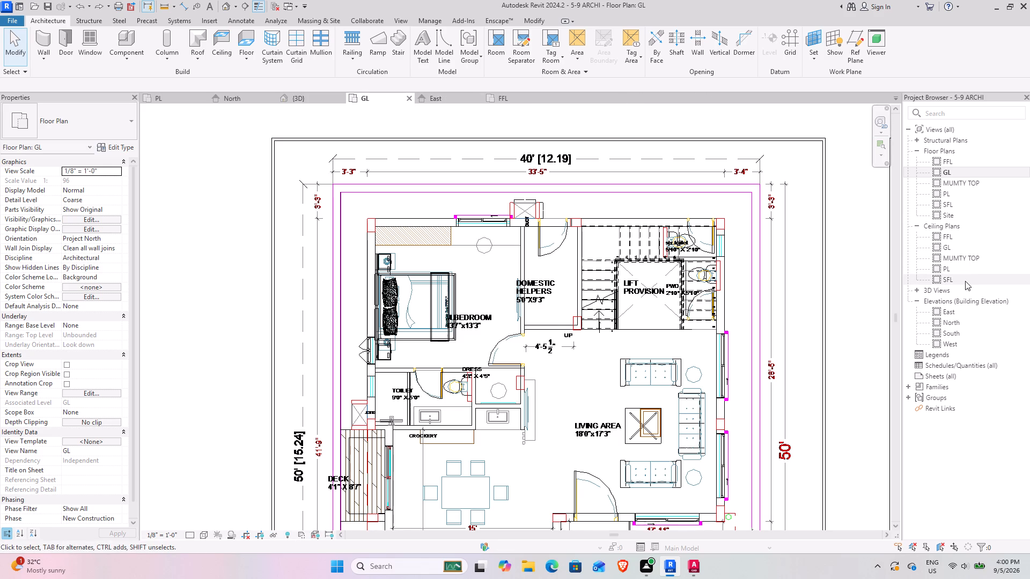
Review the imported ground, first and terrace floor drawings side by side in the GL floor plan.
{"action": "double_click", "coordinate": [965, 172]}
{"action": "scroll", "coordinate": [504, 283], "scroll_direction": "down", "scroll_amount": 8}
{"action": "middle_click_drag", "start_coordinate": [624, 317], "coordinate": [378, 268]}
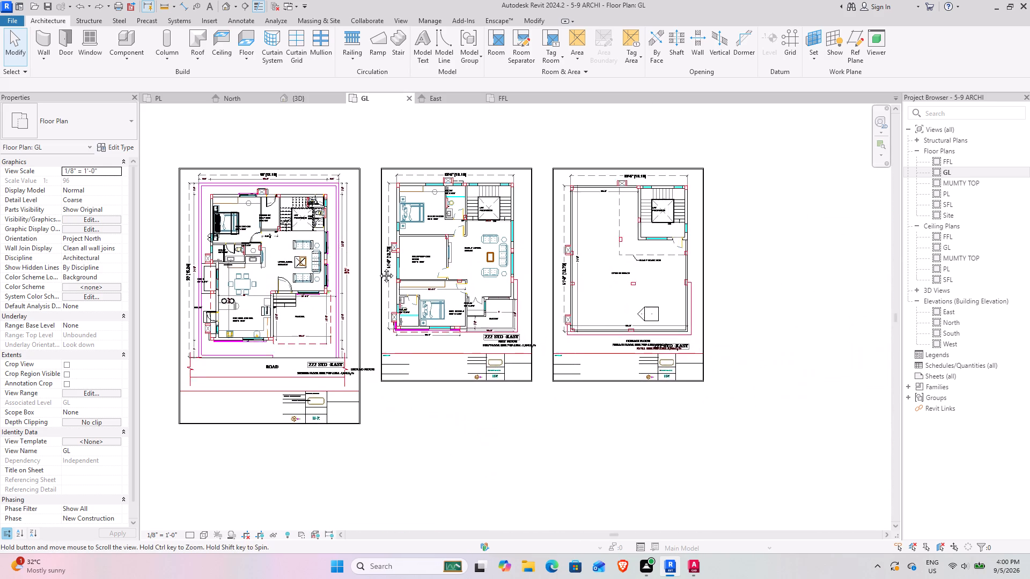
{"action": "middle_click_drag", "start_coordinate": [378, 268], "coordinate": [465, 261]}
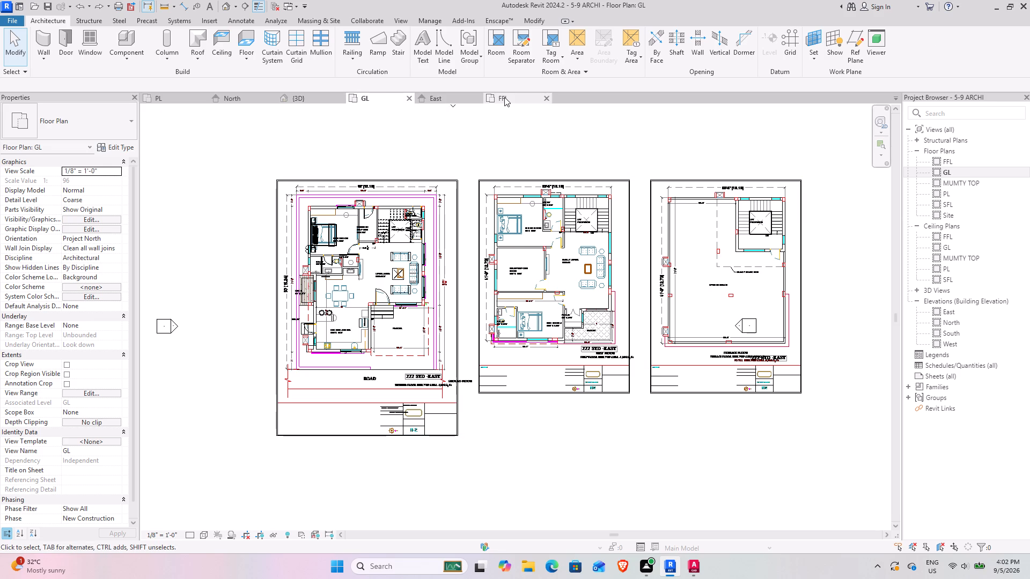
{"action": "scroll", "coordinate": [527, 262], "scroll_direction": "up", "scroll_amount": 3}
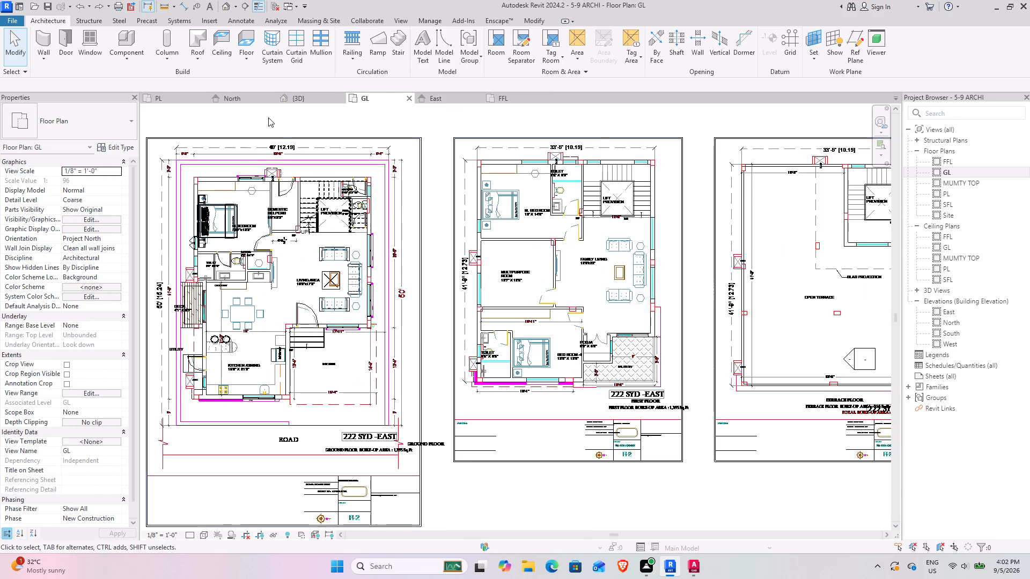
Inspect the ground-floor rooms, kitchen, bedroom, staircase and front entrance of the house in the 3D view.
{"action": "left_click", "coordinate": [307, 93]}
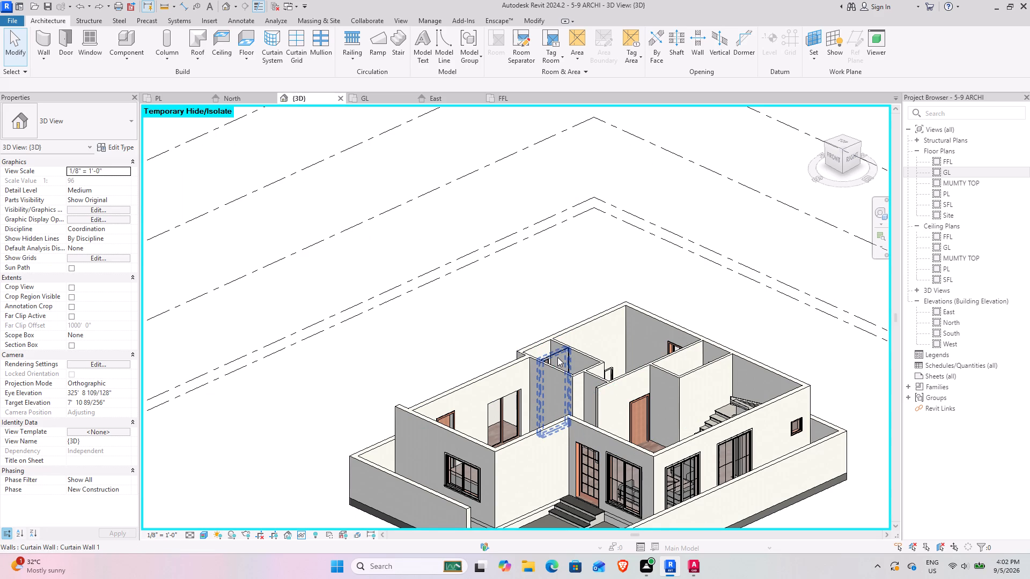
{"action": "middle_click_drag", "start_coordinate": [555, 360], "coordinate": [551, 368], "text": "shift"}
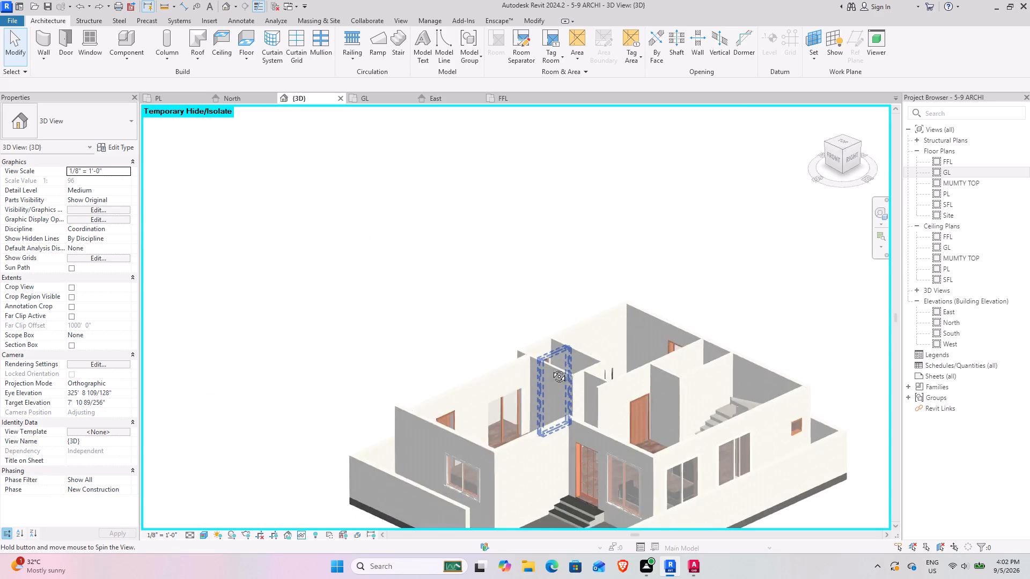
{"action": "middle_click_drag", "start_coordinate": [551, 368], "coordinate": [460, 452], "text": "shift"}
{"action": "scroll", "coordinate": [631, 322], "scroll_direction": "up", "scroll_amount": 6}
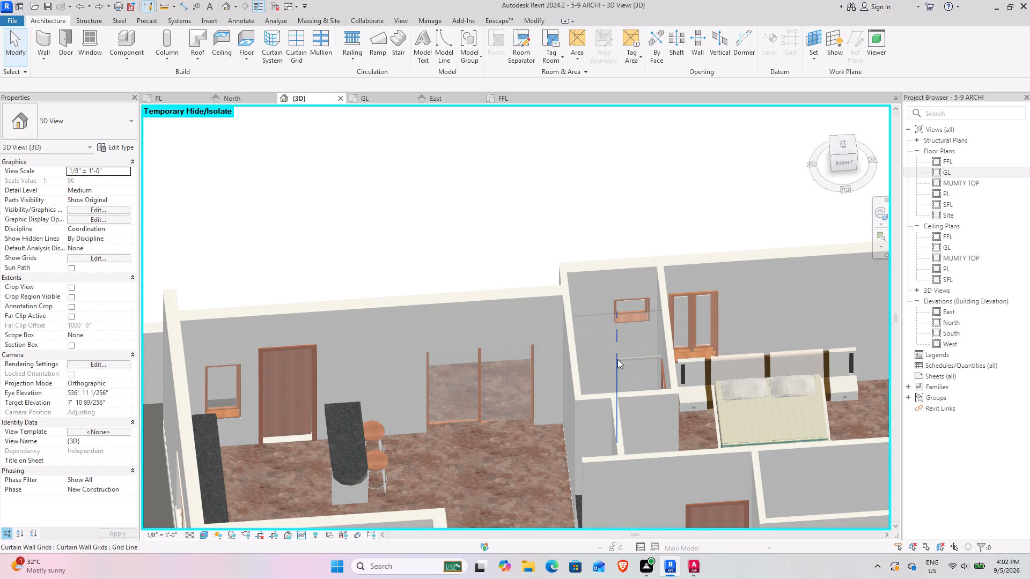
{"action": "middle_click_drag", "start_coordinate": [505, 409], "coordinate": [569, 323], "text": "shift"}
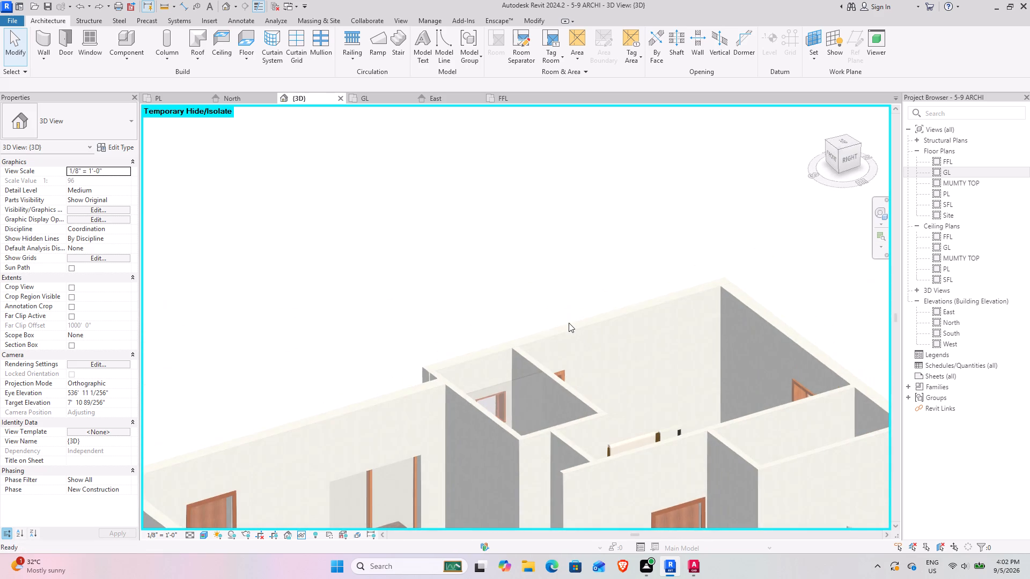
{"action": "middle_click_drag", "start_coordinate": [577, 320], "coordinate": [643, 73]}
{"action": "scroll", "coordinate": [584, 227], "scroll_direction": "down", "scroll_amount": 4}
{"action": "middle_click_drag", "start_coordinate": [521, 274], "coordinate": [584, 286], "text": "shift"}
{"action": "scroll", "coordinate": [576, 286], "scroll_direction": "down", "scroll_amount": 1, "text": "shift"}
{"action": "middle_click_drag", "start_coordinate": [584, 286], "coordinate": [609, 288], "text": "shift"}
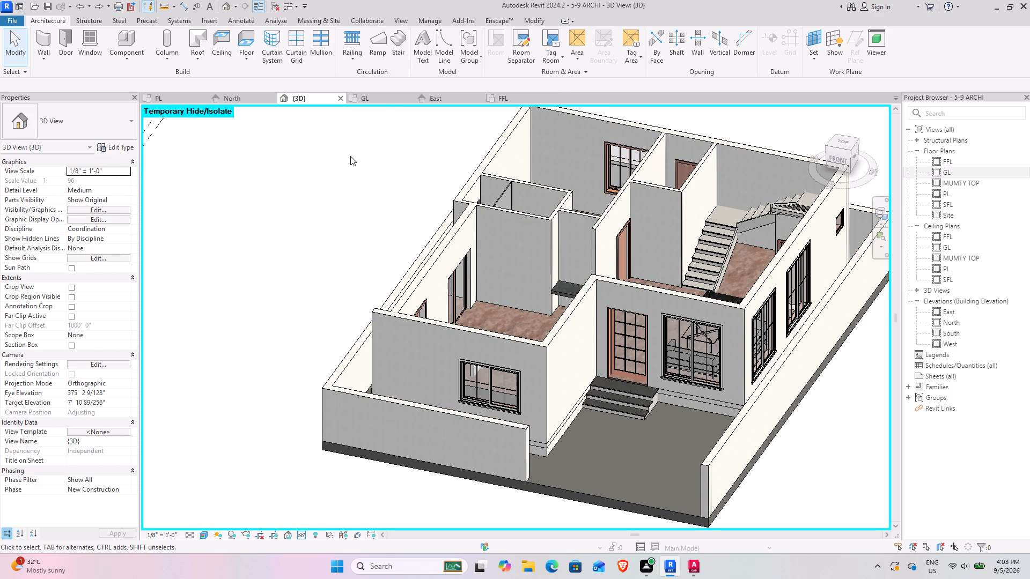
Check the work plane level options of the imported 5-9 FLOOR PLAN.dwg in the GL floor plan.
{"action": "left_click", "coordinate": [373, 103]}
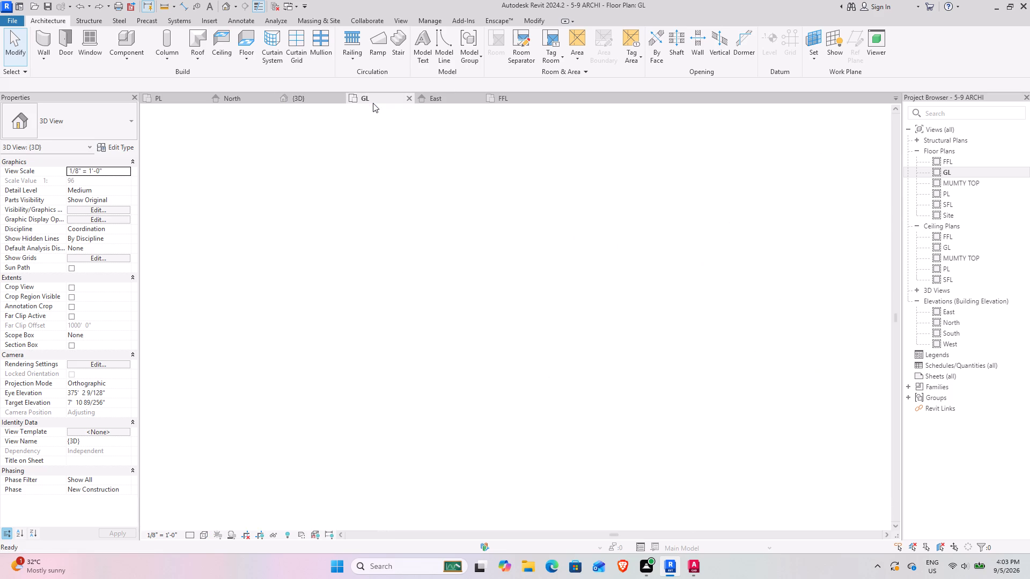
{"action": "left_click", "coordinate": [680, 234]}
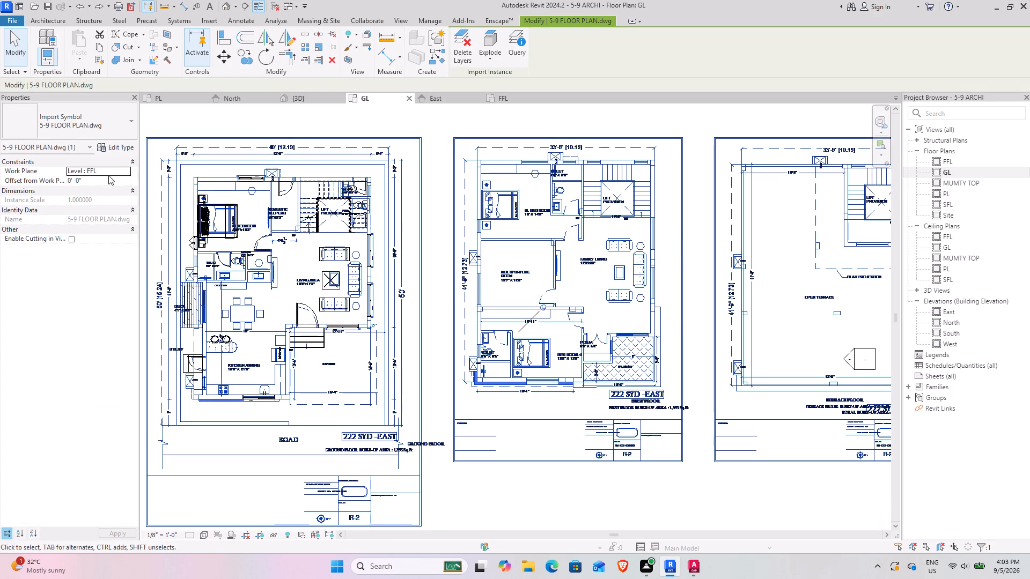
{"action": "left_click", "coordinate": [111, 170]}
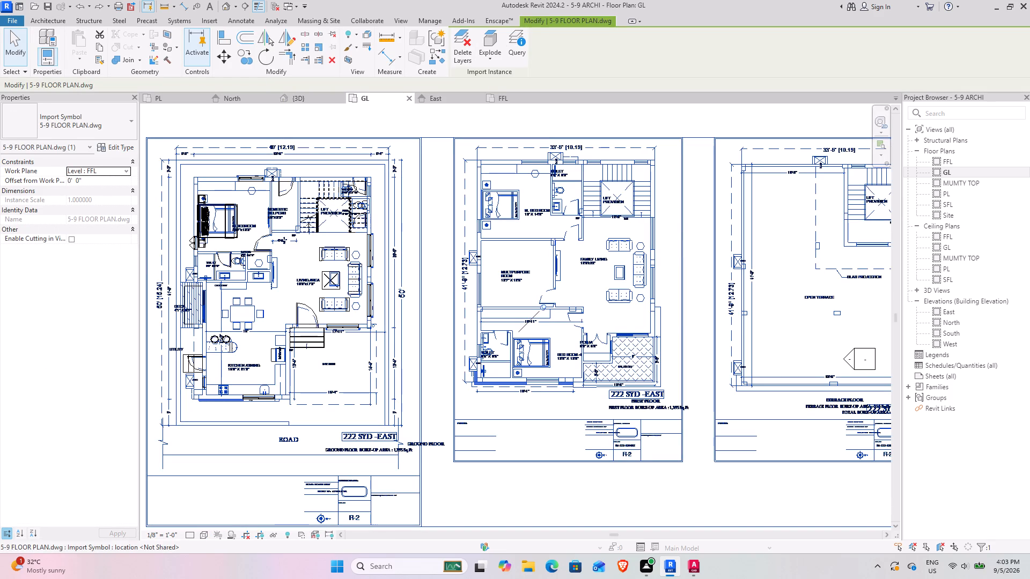
{"action": "left_click", "coordinate": [128, 170]}
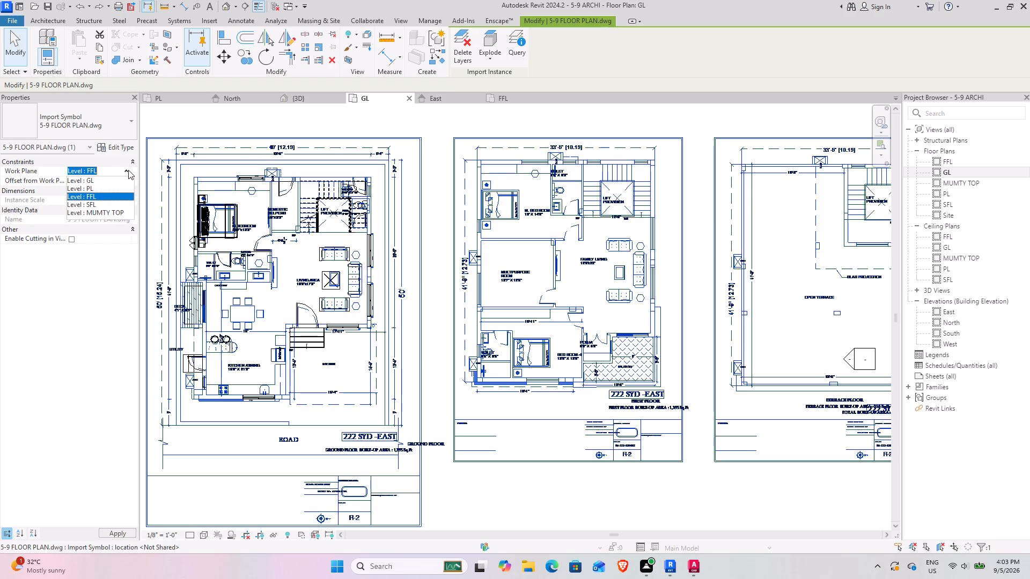
{"action": "left_click", "coordinate": [128, 170]}
{"action": "left_click", "coordinate": [114, 172]}
{"action": "left_click", "coordinate": [81, 285]}
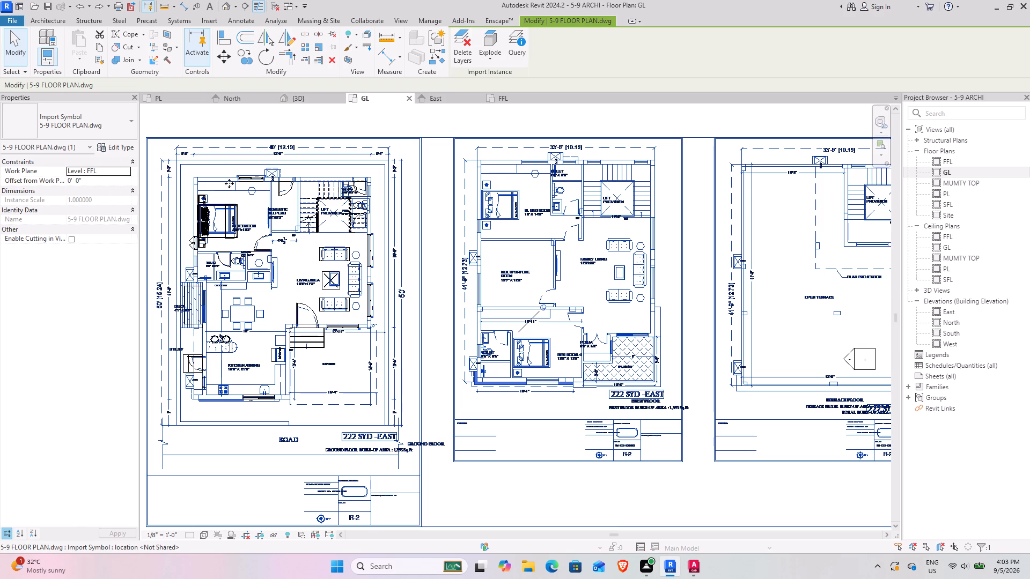
{"action": "left_click", "coordinate": [377, 127]}
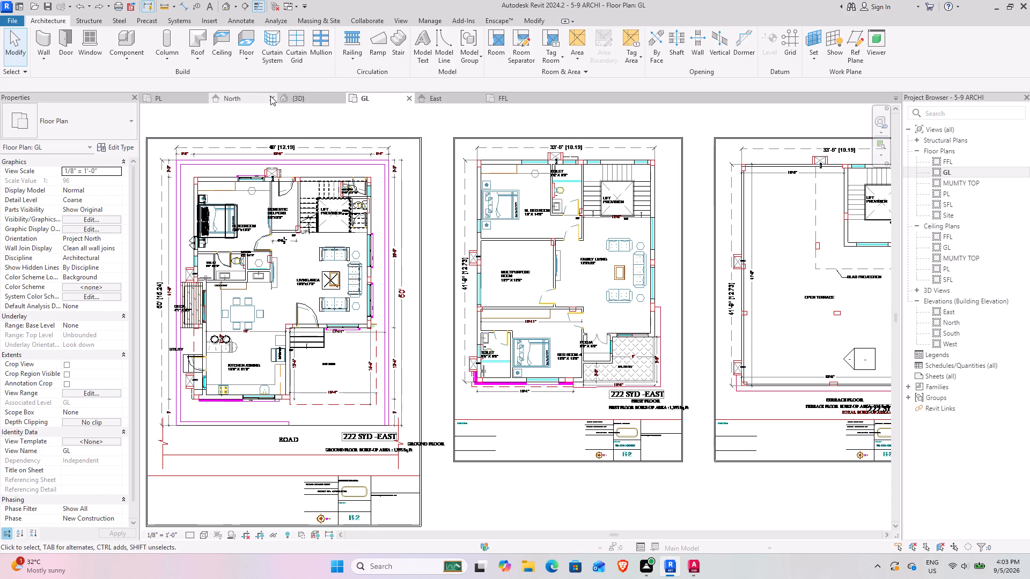
Check the building's walls against the floor levels in the North elevation.
{"action": "left_click", "coordinate": [245, 100]}
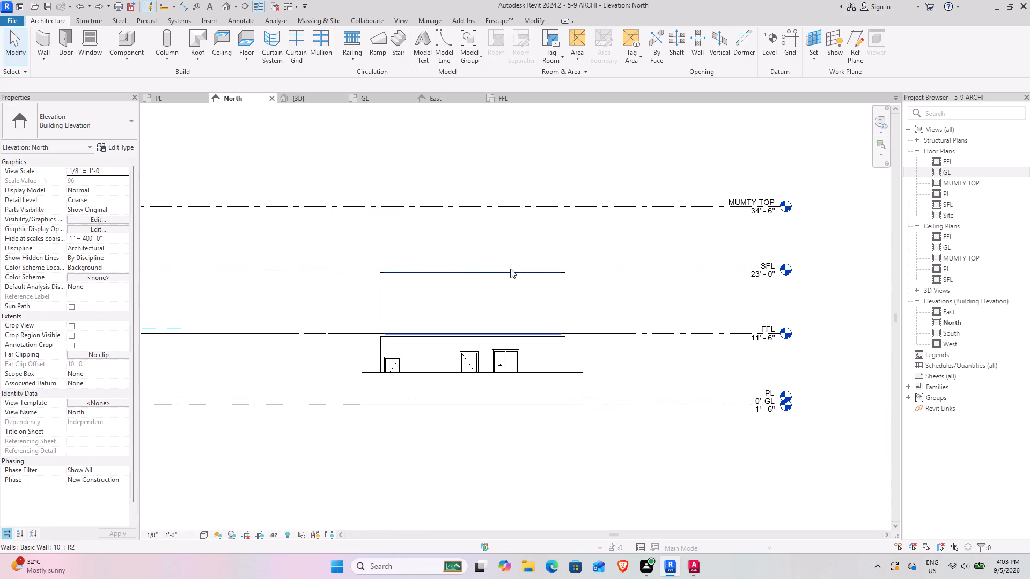
{"action": "scroll", "coordinate": [510, 269], "scroll_direction": "up", "scroll_amount": 4}
{"action": "scroll", "coordinate": [510, 269], "scroll_direction": "down", "scroll_amount": 1}
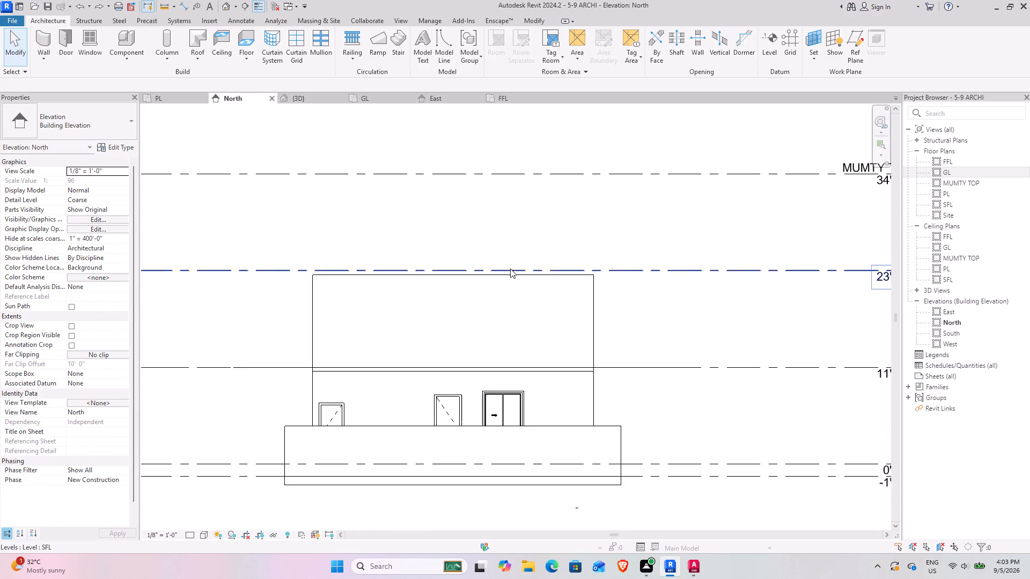
{"action": "scroll", "coordinate": [510, 269], "scroll_direction": "down", "scroll_amount": 1}
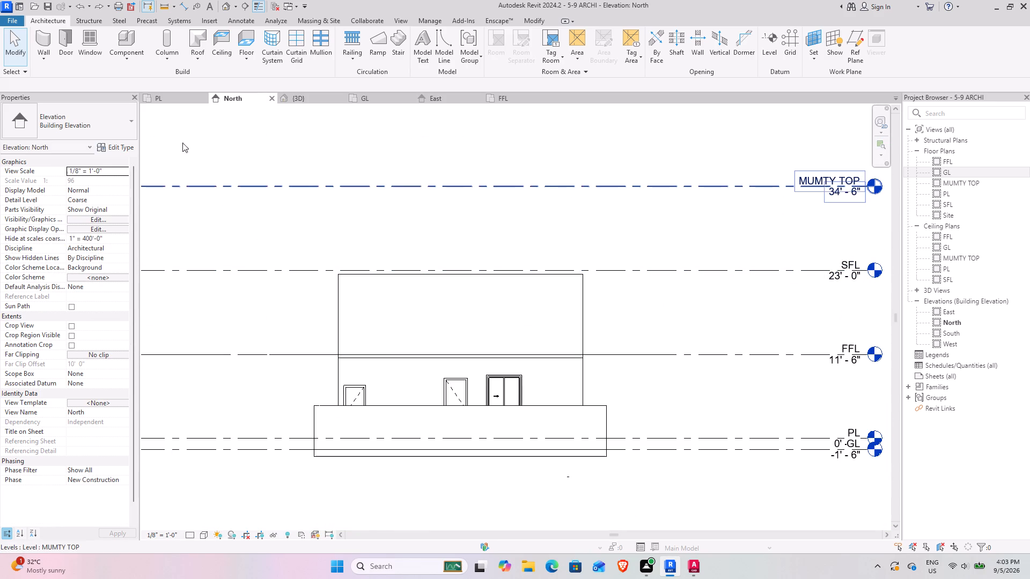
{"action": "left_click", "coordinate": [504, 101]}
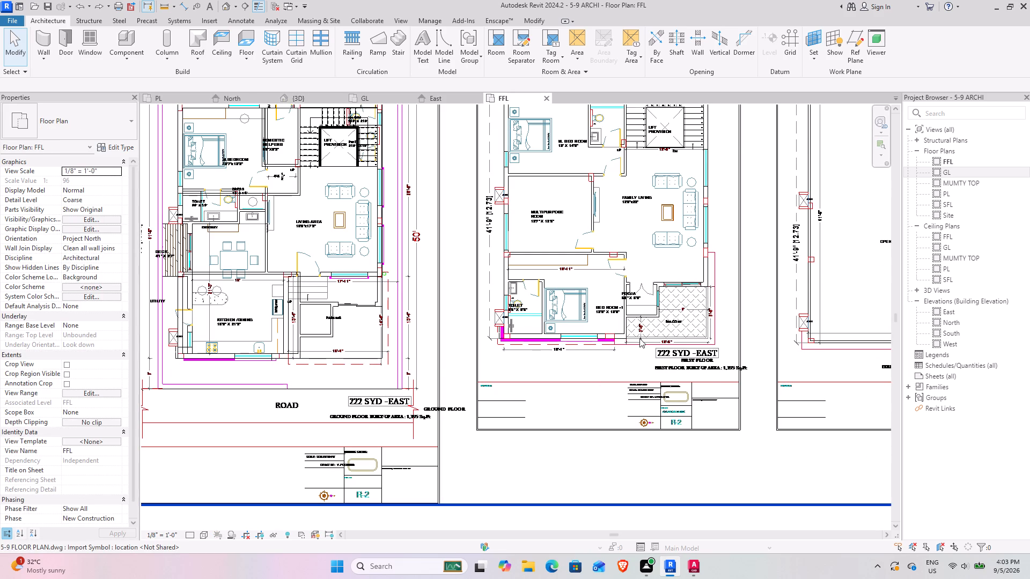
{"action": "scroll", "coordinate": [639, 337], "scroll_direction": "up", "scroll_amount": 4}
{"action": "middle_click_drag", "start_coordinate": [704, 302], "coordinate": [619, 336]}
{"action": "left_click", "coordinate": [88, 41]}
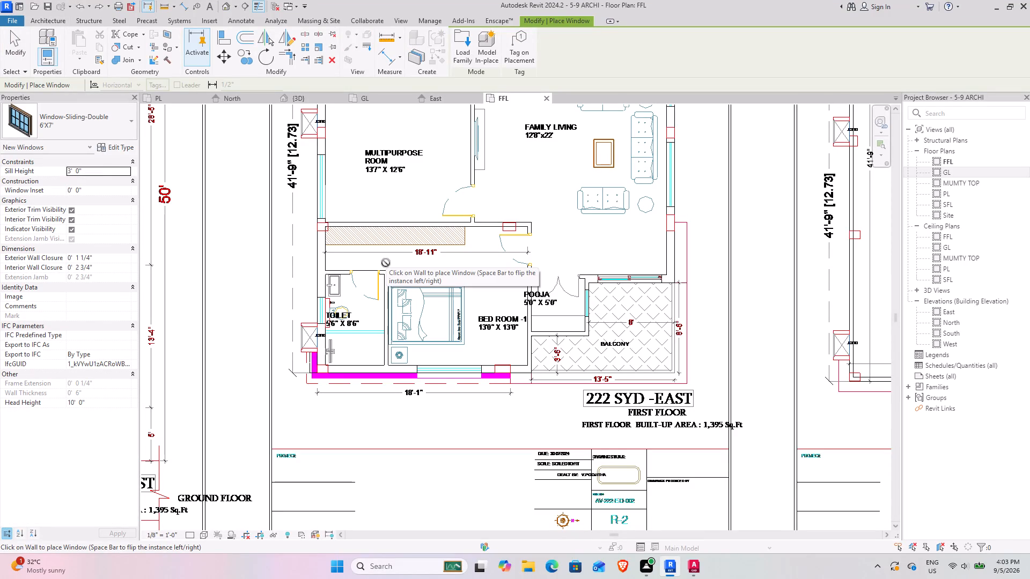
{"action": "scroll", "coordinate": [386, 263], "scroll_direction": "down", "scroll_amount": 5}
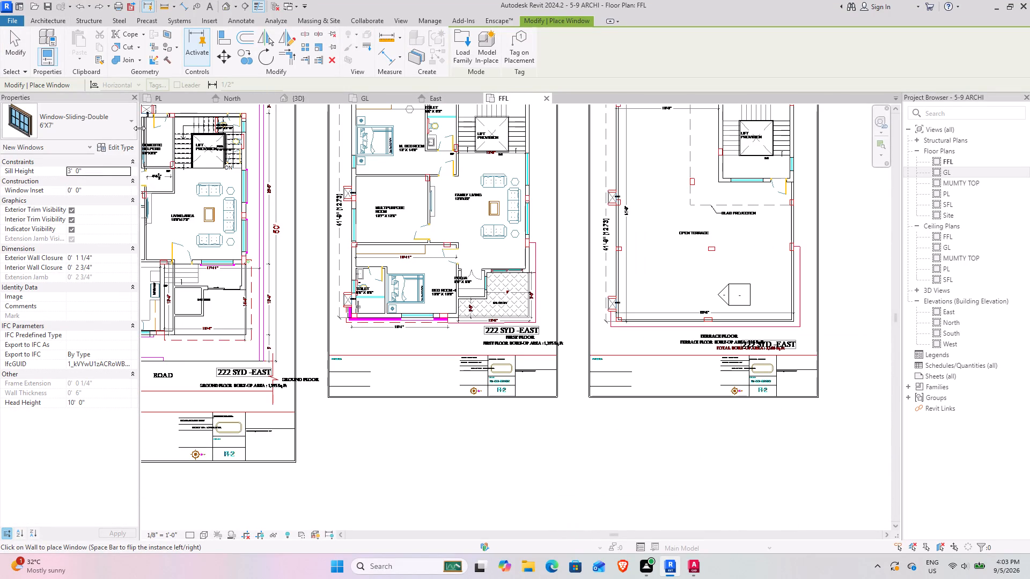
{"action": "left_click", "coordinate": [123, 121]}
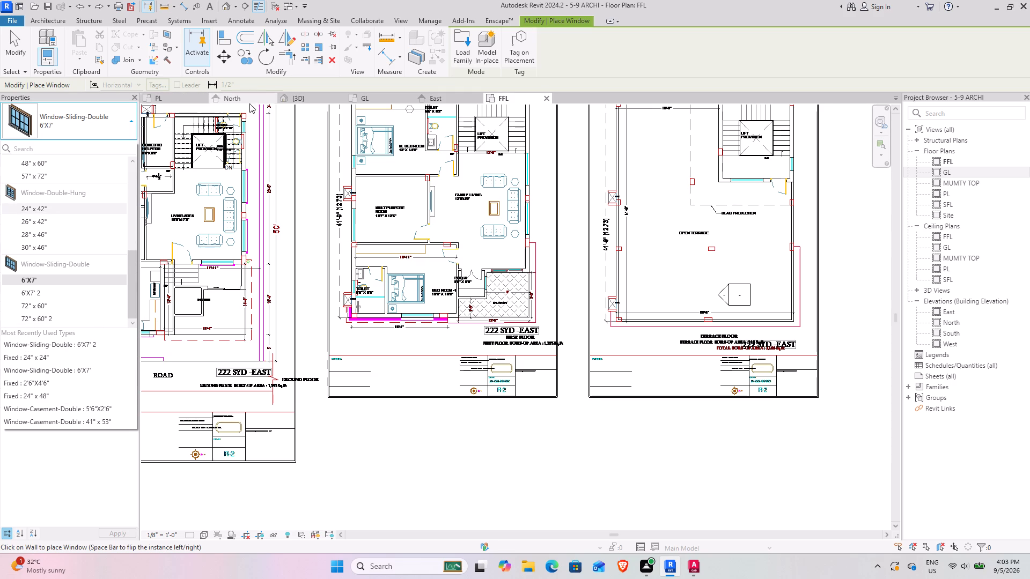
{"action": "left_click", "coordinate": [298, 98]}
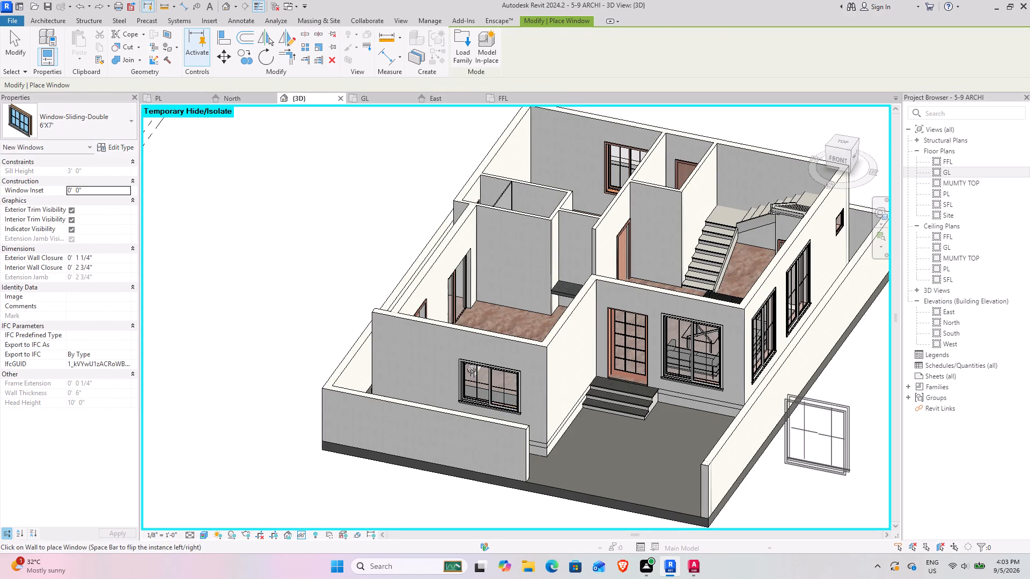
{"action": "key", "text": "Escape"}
Compare the types and sill heights of the front kitchen window and the two Living Area sliding windows in 3D.
{"action": "left_click", "coordinate": [497, 370]}
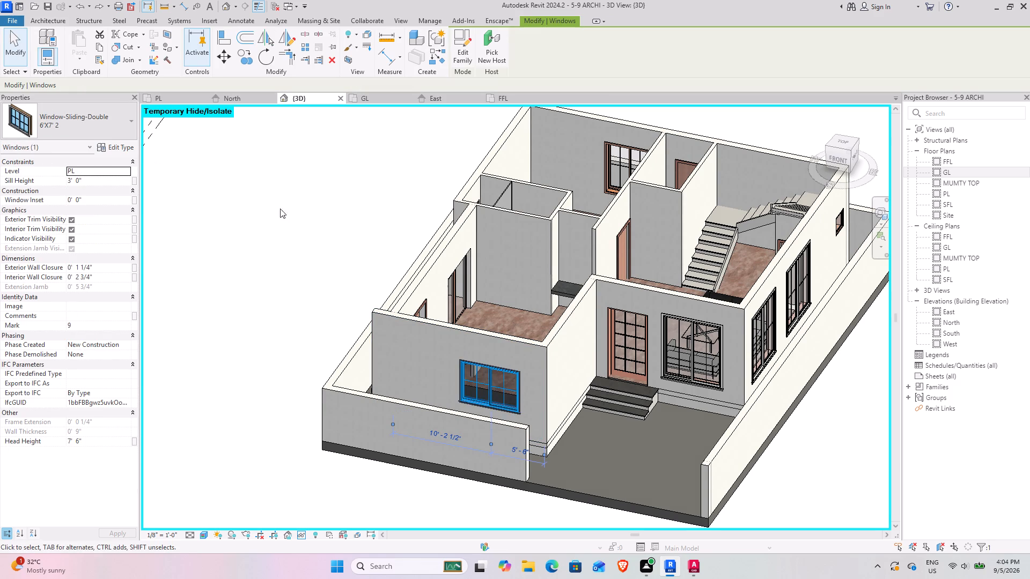
{"action": "key", "text": "Escape"}
{"action": "left_click", "coordinate": [698, 355]}
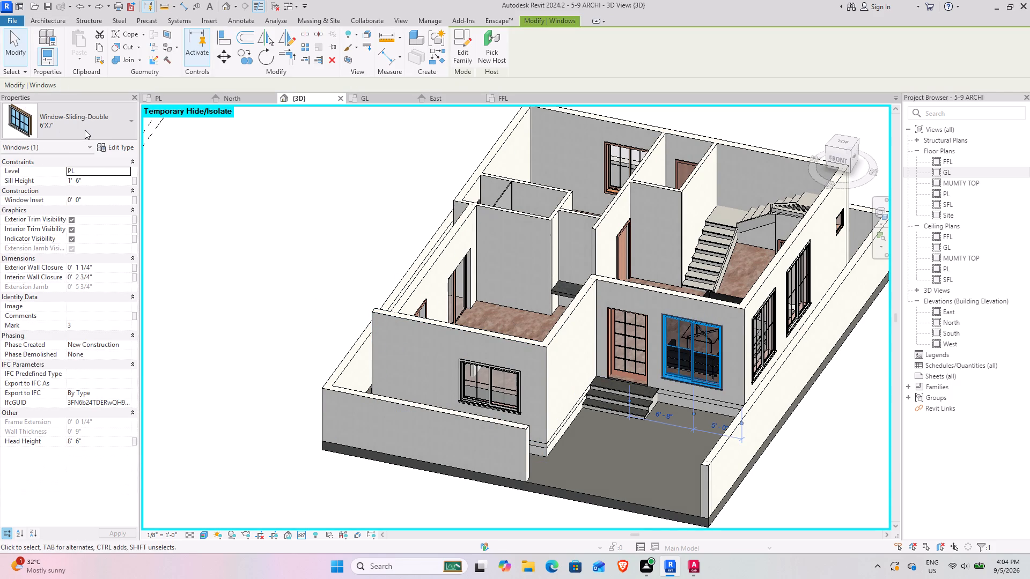
{"action": "key", "text": "Escape"}
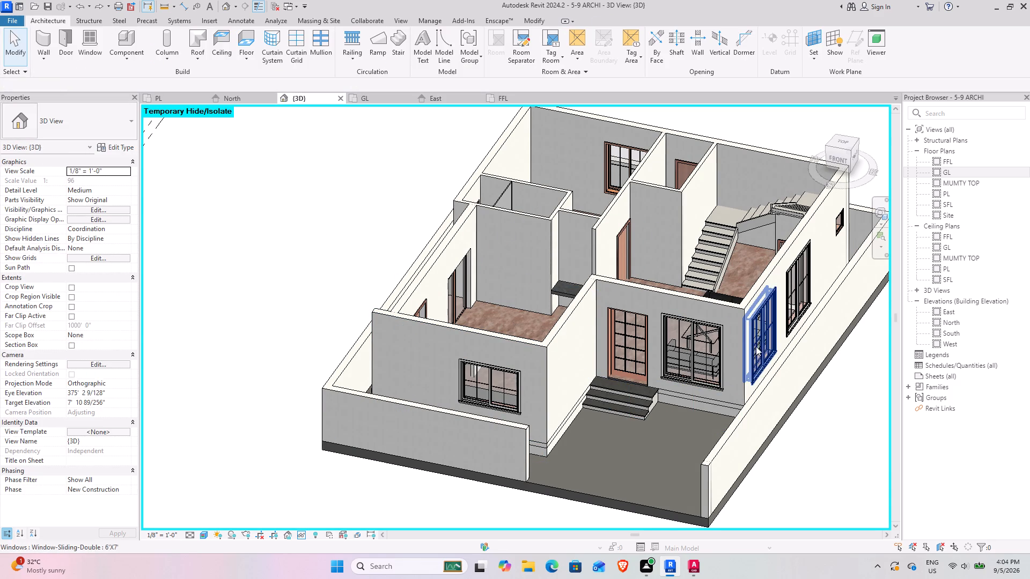
{"action": "left_click", "coordinate": [759, 338]}
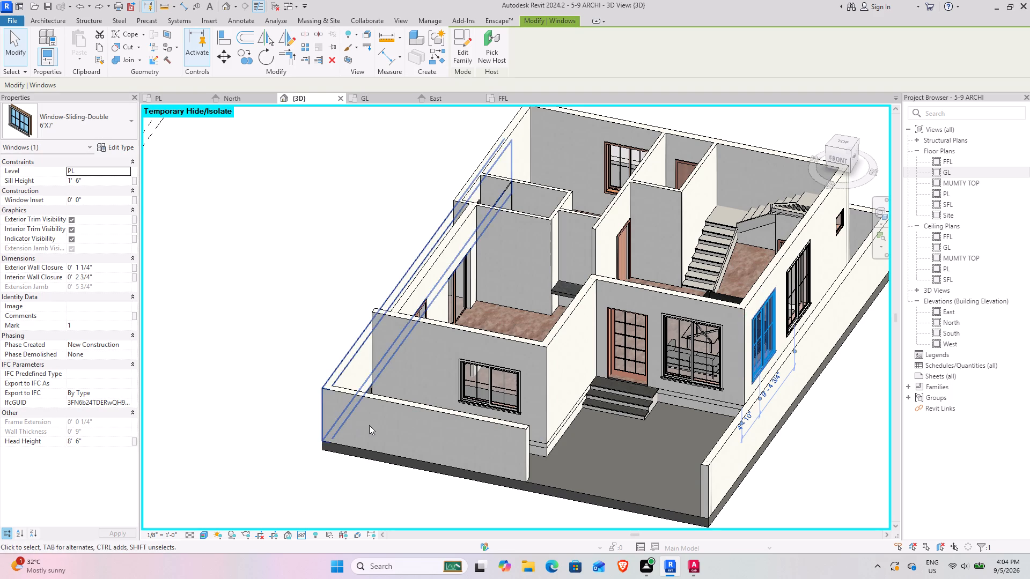
{"action": "left_click", "coordinate": [503, 388]}
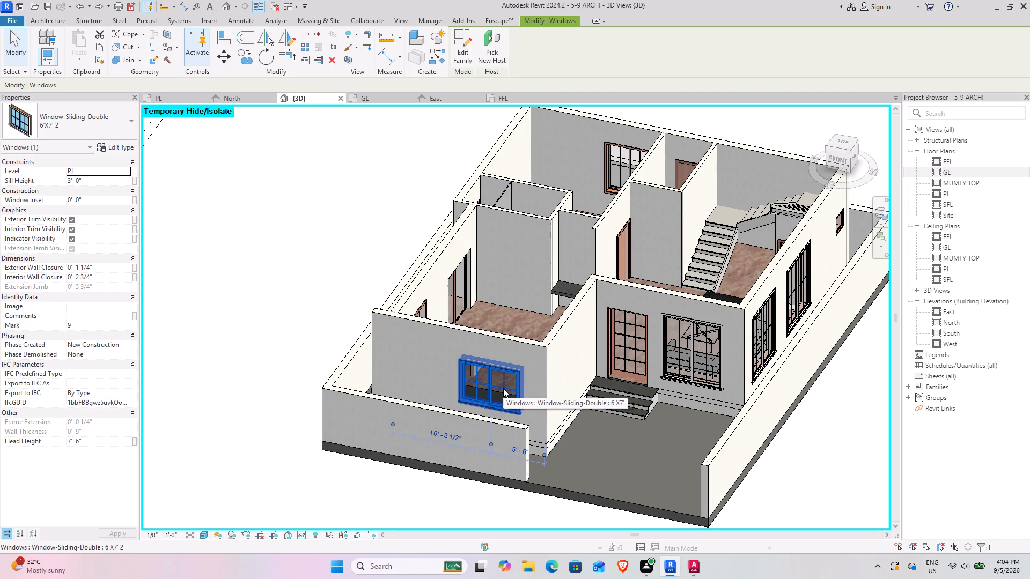
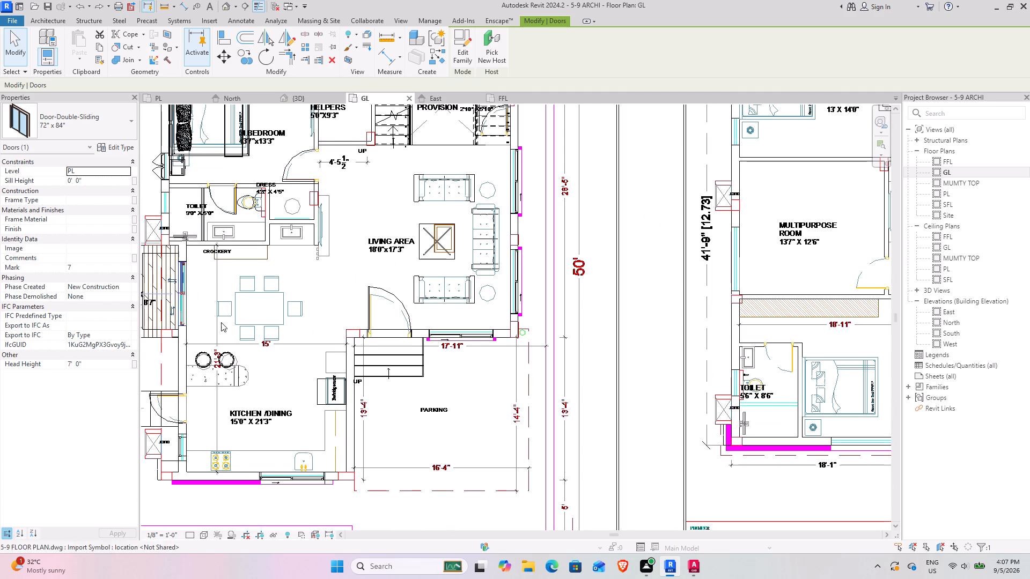
Compare the deck sliding door and the utility-side kitchen openings across the GL floor plan, 3D view and North elevation.
{"action": "middle_click_drag", "start_coordinate": [225, 323], "coordinate": [352, 317]}
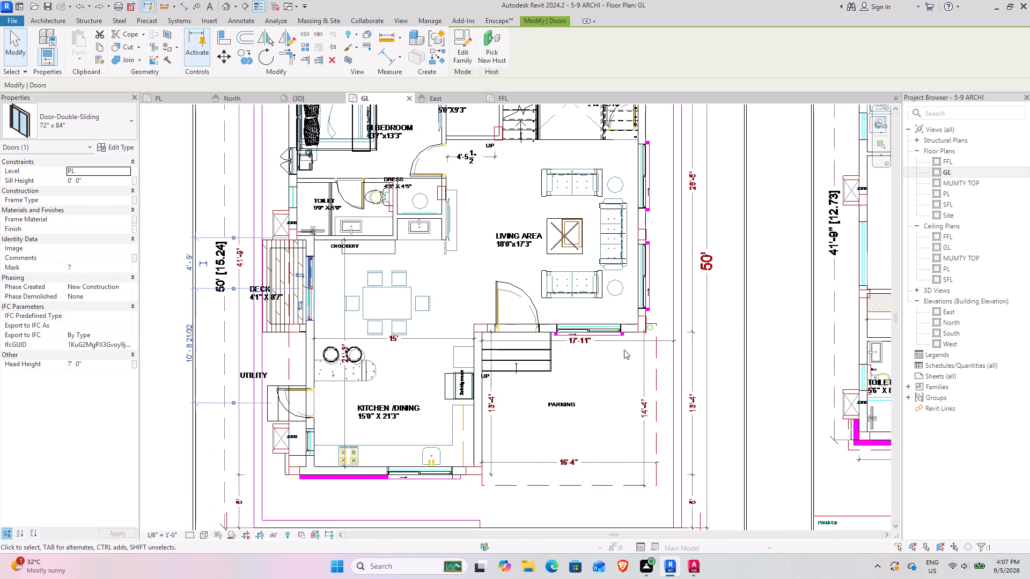
{"action": "scroll", "coordinate": [320, 291], "scroll_direction": "up", "scroll_amount": 4}
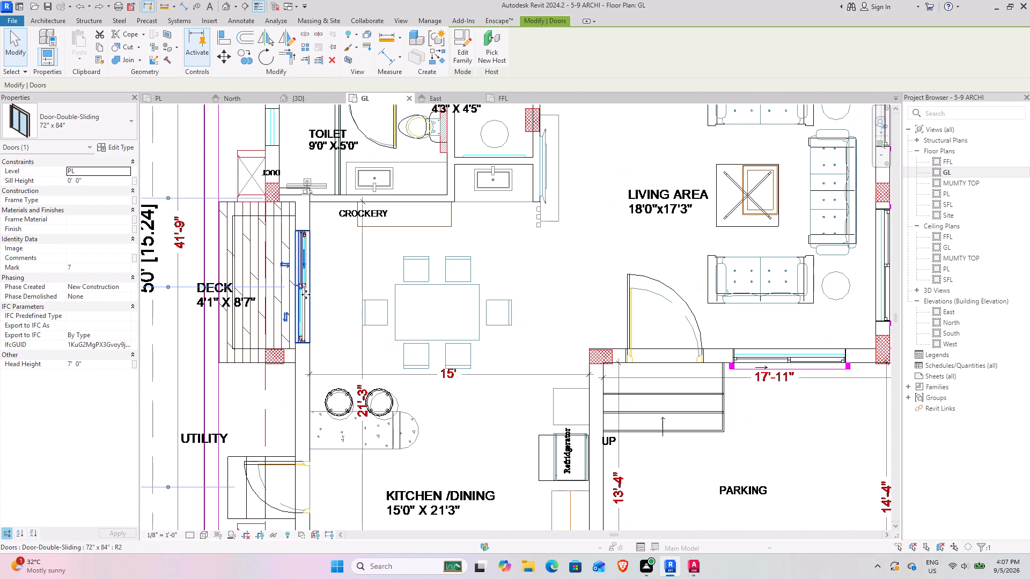
{"action": "scroll", "coordinate": [306, 294], "scroll_direction": "down", "scroll_amount": 4}
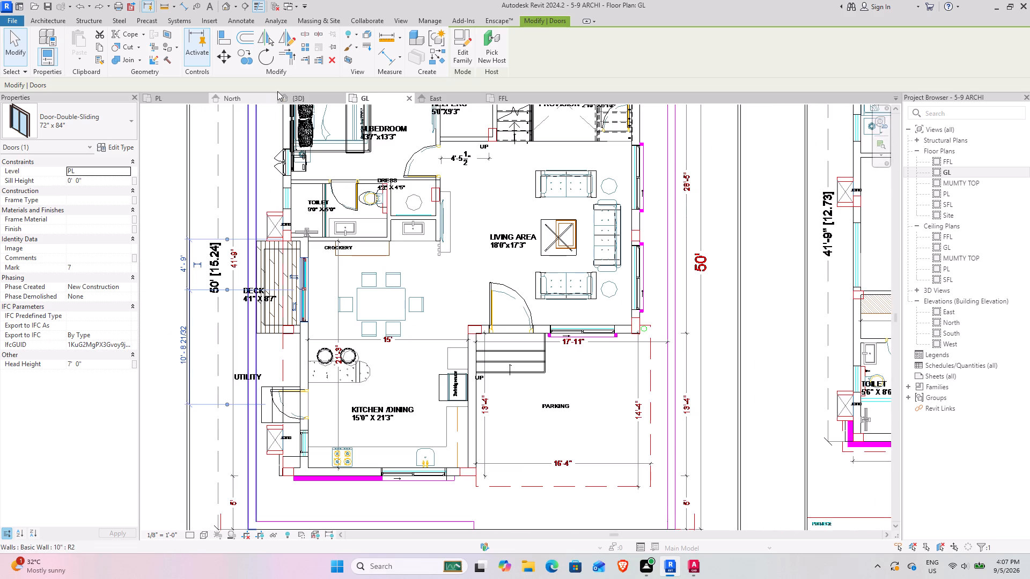
{"action": "left_click", "coordinate": [304, 98]}
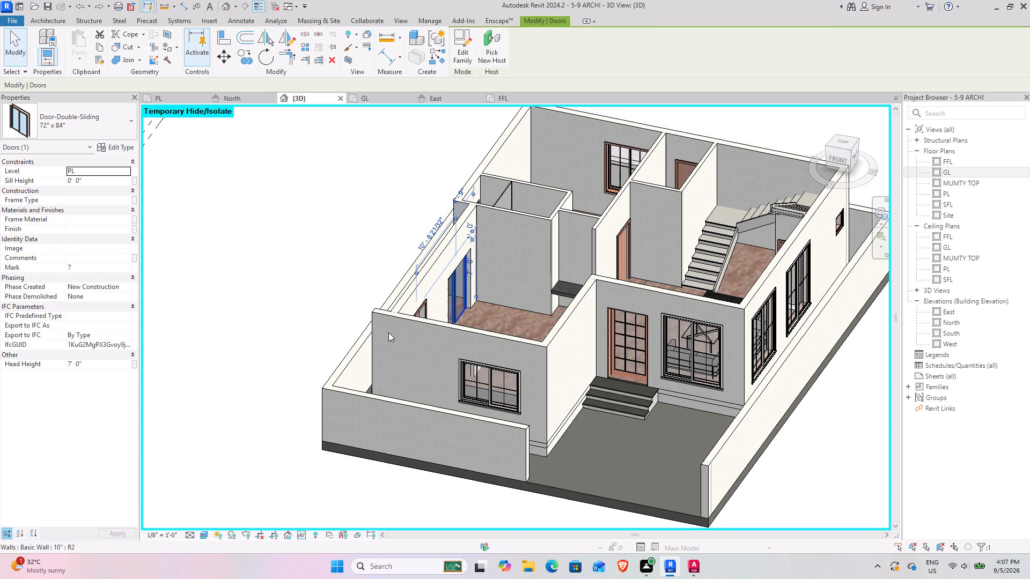
{"action": "middle_click_drag", "start_coordinate": [389, 335], "coordinate": [444, 368], "text": "shift"}
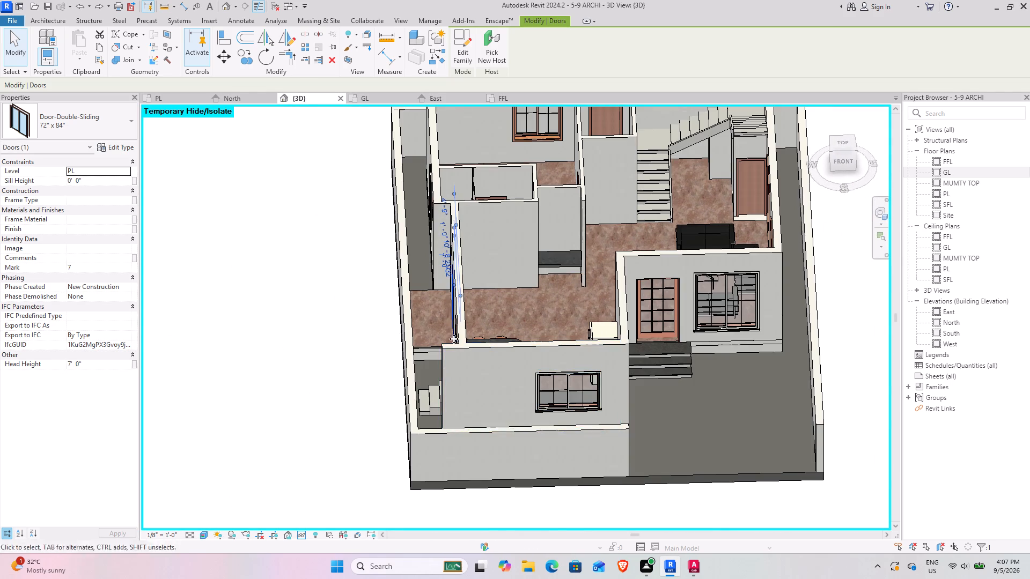
{"action": "middle_click_drag", "start_coordinate": [446, 382], "coordinate": [525, 389], "text": "shift"}
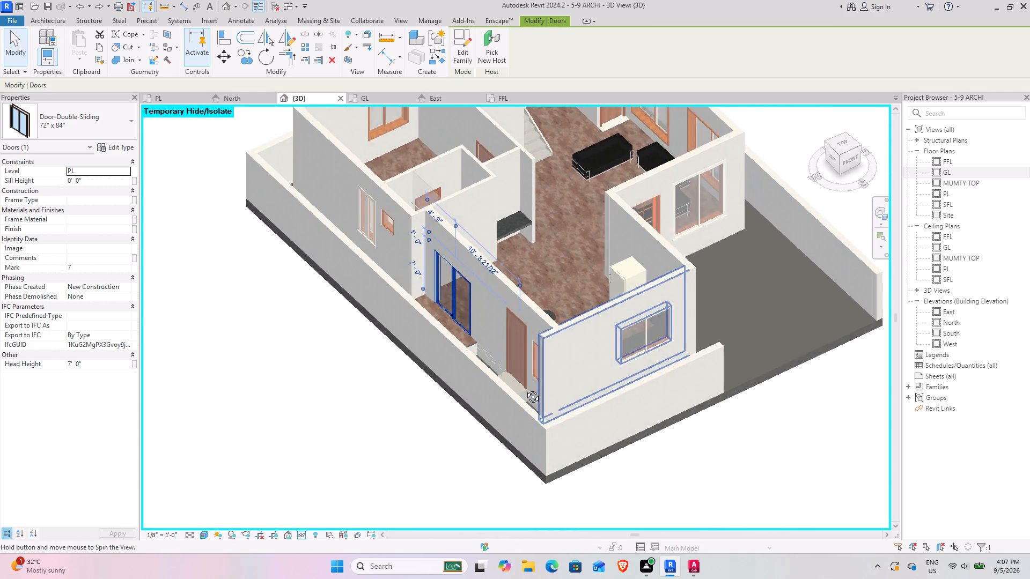
{"action": "middle_click_drag", "start_coordinate": [525, 389], "coordinate": [490, 387], "text": "shift"}
{"action": "left_click", "coordinate": [246, 97]}
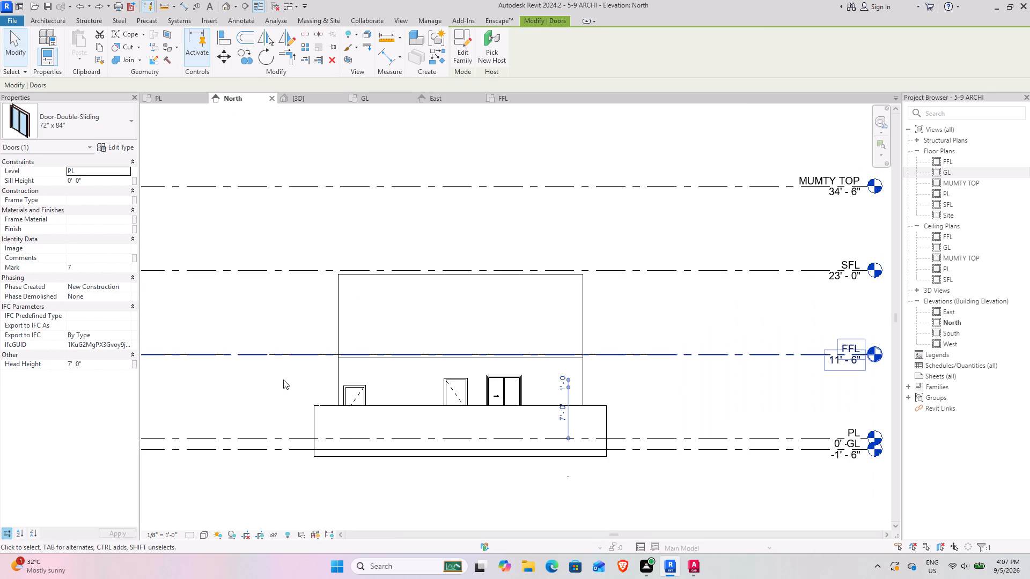
{"action": "left_click", "coordinate": [381, 95]}
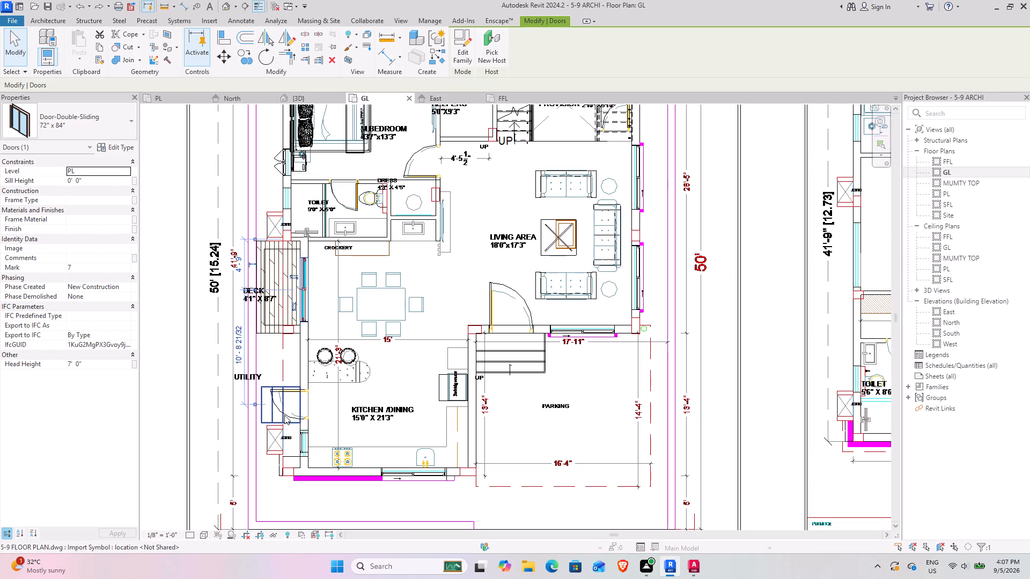
{"action": "scroll", "coordinate": [290, 404], "scroll_direction": "up", "scroll_amount": 1}
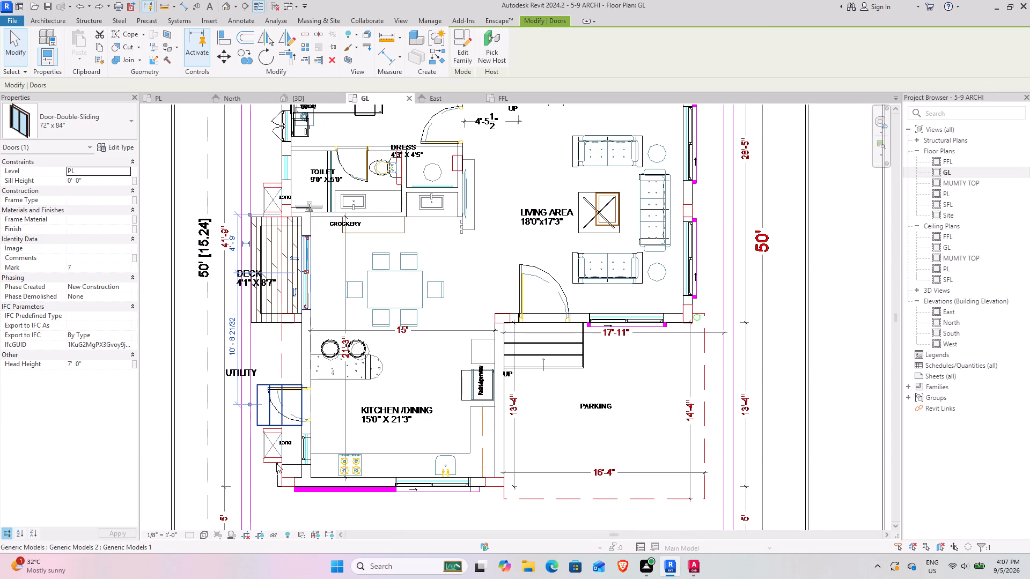
{"action": "scroll", "coordinate": [272, 452], "scroll_direction": "up", "scroll_amount": 4}
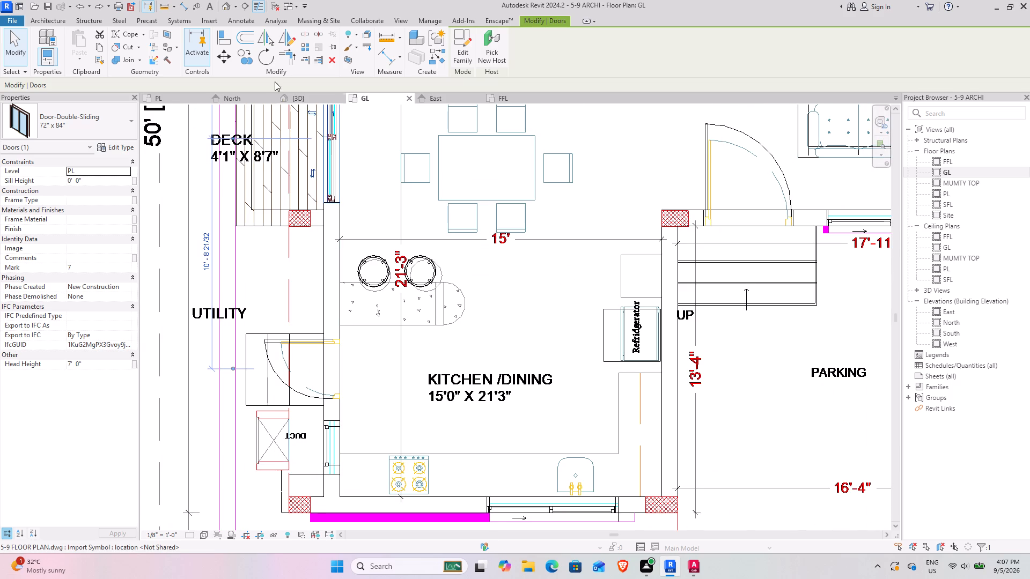
Examine the toilet's small fixed window and its sill height, and review the ground-floor openings around it in 3D.
{"action": "left_click", "coordinate": [292, 96]}
{"action": "middle_click_drag", "start_coordinate": [484, 396], "coordinate": [643, 333], "text": "shift"}
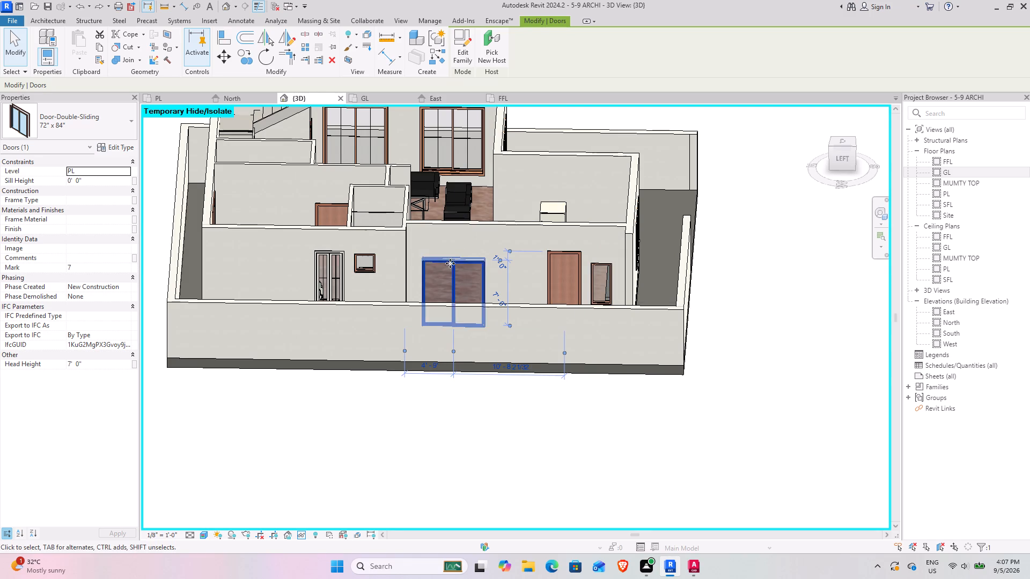
{"action": "left_click", "coordinate": [363, 267]}
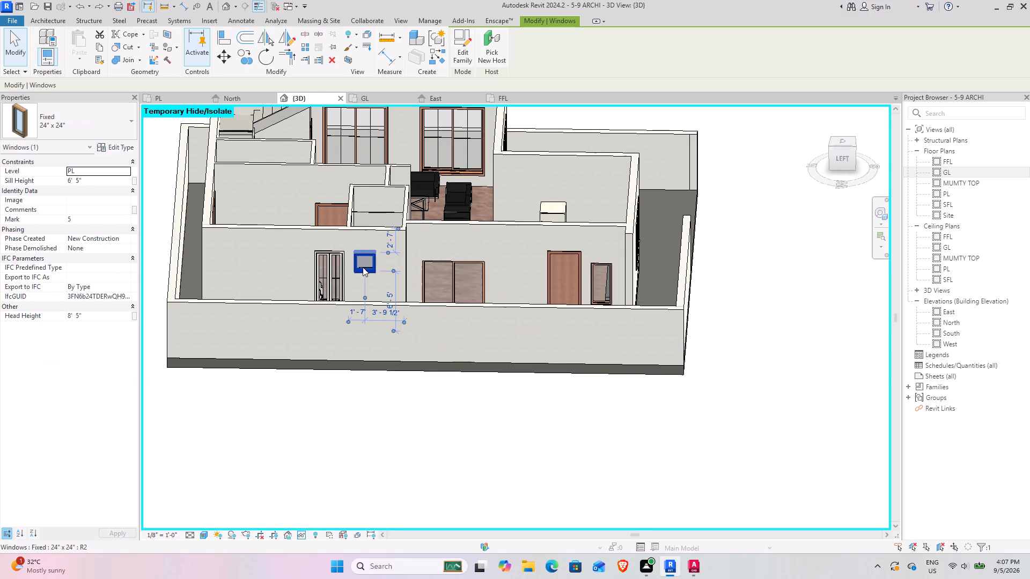
{"action": "scroll", "coordinate": [365, 264], "scroll_direction": "up", "scroll_amount": 3}
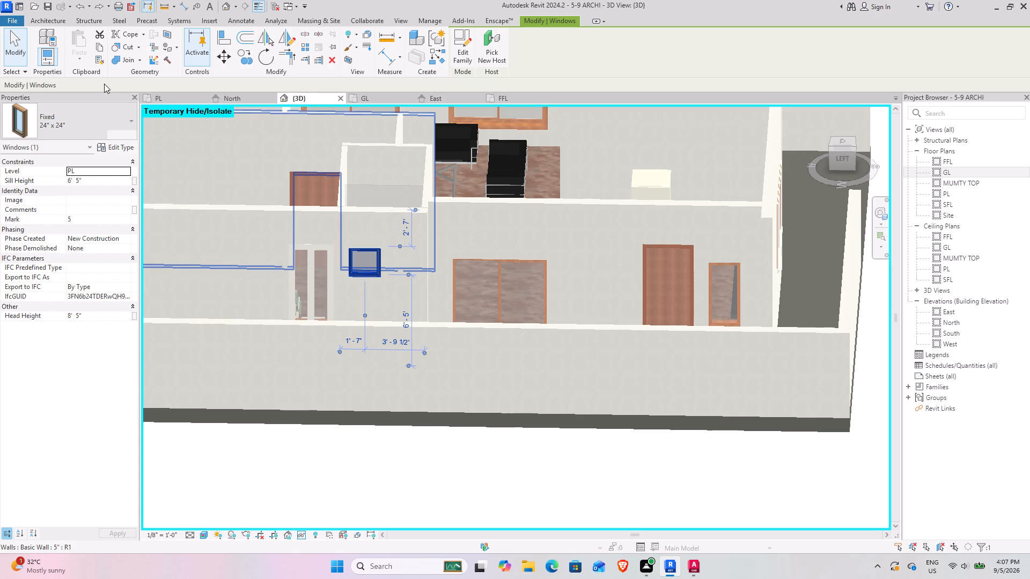
{"action": "scroll", "coordinate": [524, 191], "scroll_direction": "down", "scroll_amount": 5}
{"action": "middle_click_drag", "start_coordinate": [641, 169], "coordinate": [520, 209], "text": "shift"}
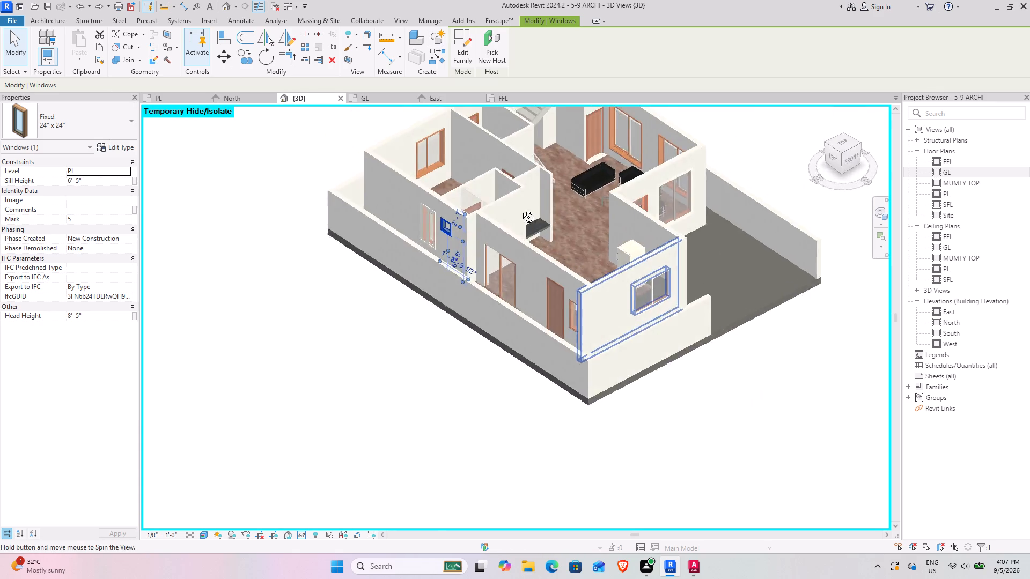
{"action": "middle_click_drag", "start_coordinate": [520, 209], "coordinate": [363, 188], "text": "shift"}
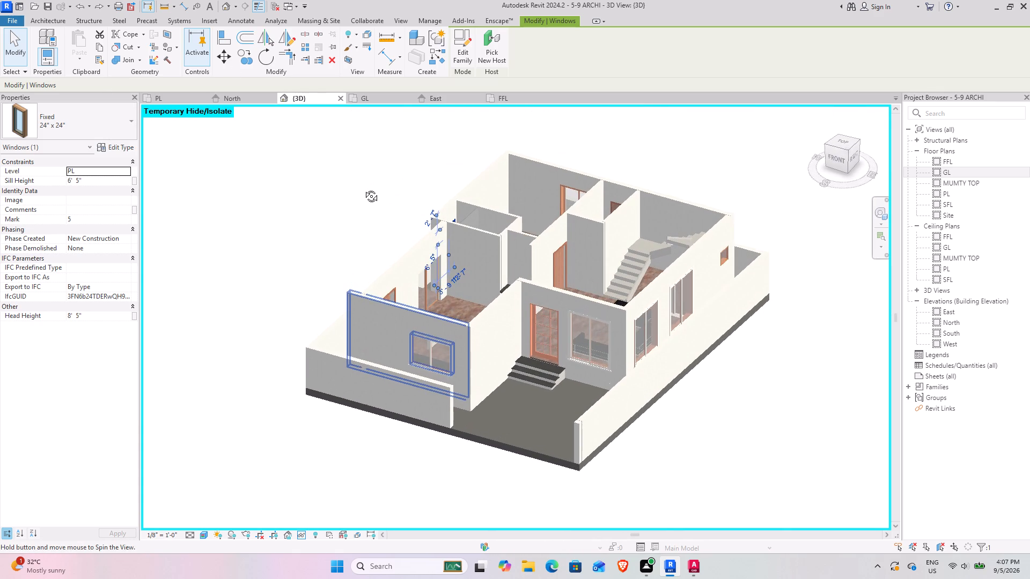
{"action": "middle_click_drag", "start_coordinate": [363, 188], "coordinate": [363, 189], "text": "shift"}
Place an automatic 2' x 4' ACT System ceiling over the ground-floor master bedroom in the PL floor plan, offset 8' 0" from level PL.
{"action": "left_click", "coordinate": [518, 99]}
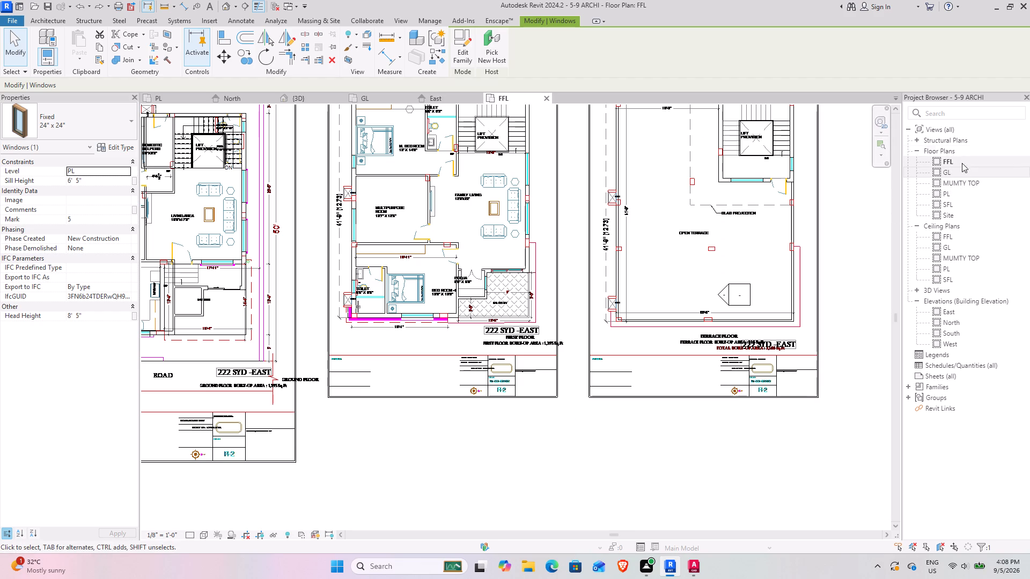
{"action": "left_click", "coordinate": [953, 194]}
{"action": "double_click", "coordinate": [953, 194]}
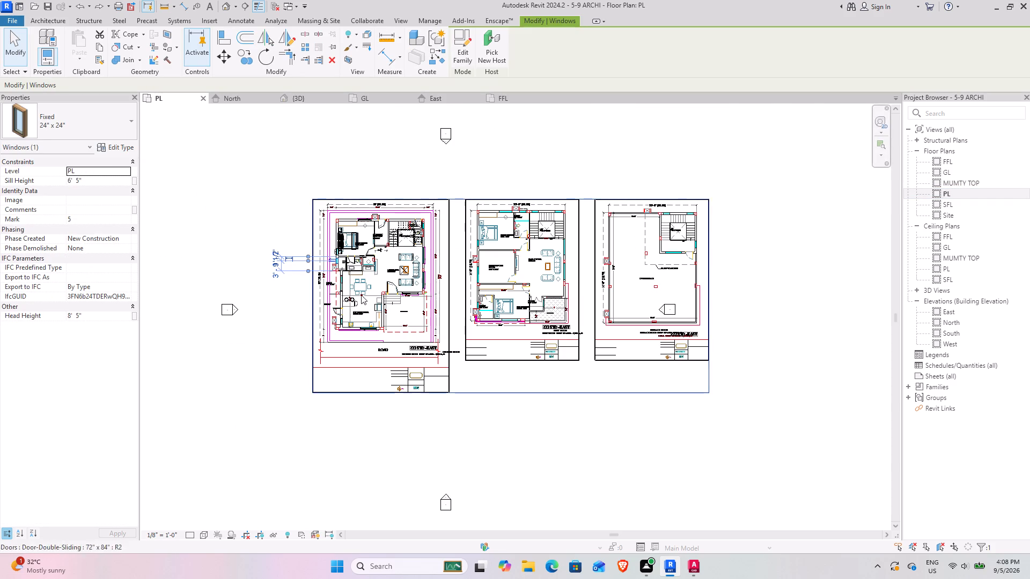
{"action": "scroll", "coordinate": [370, 297], "scroll_direction": "up", "scroll_amount": 3}
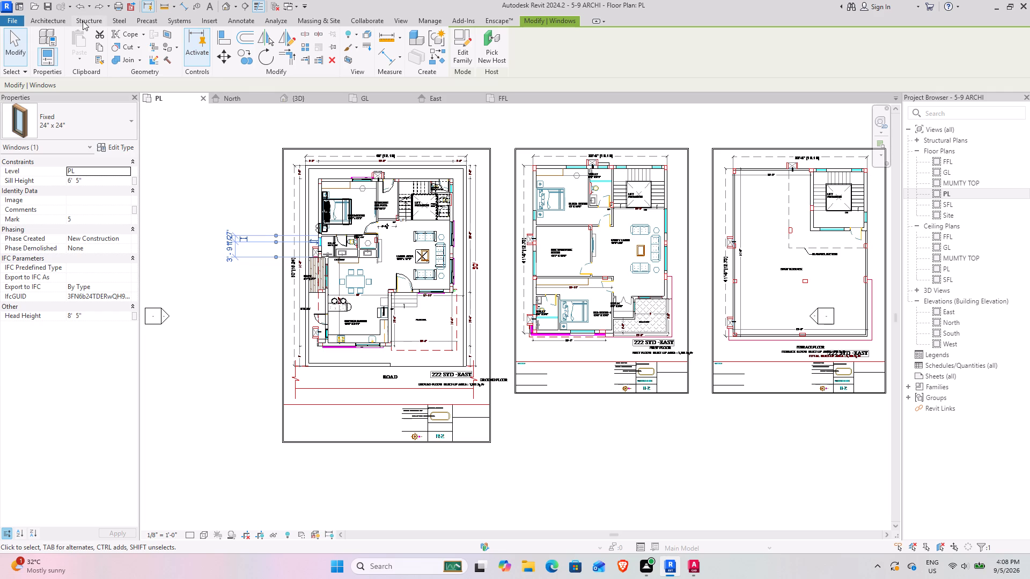
{"action": "left_click", "coordinate": [45, 21]}
{"action": "left_click", "coordinate": [219, 47]}
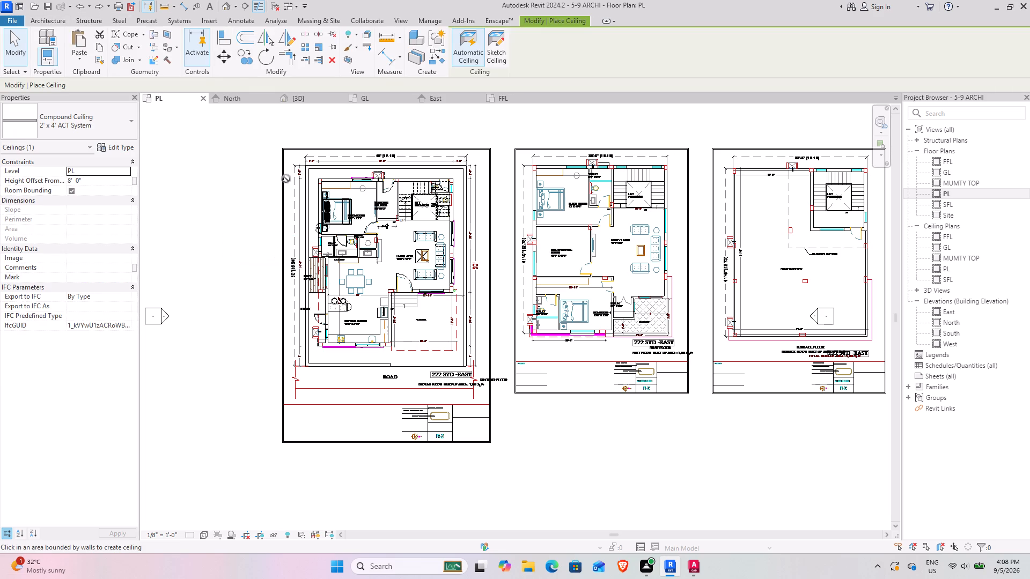
{"action": "scroll", "coordinate": [327, 188], "scroll_direction": "up", "scroll_amount": 4}
{"action": "left_click", "coordinate": [335, 188]}
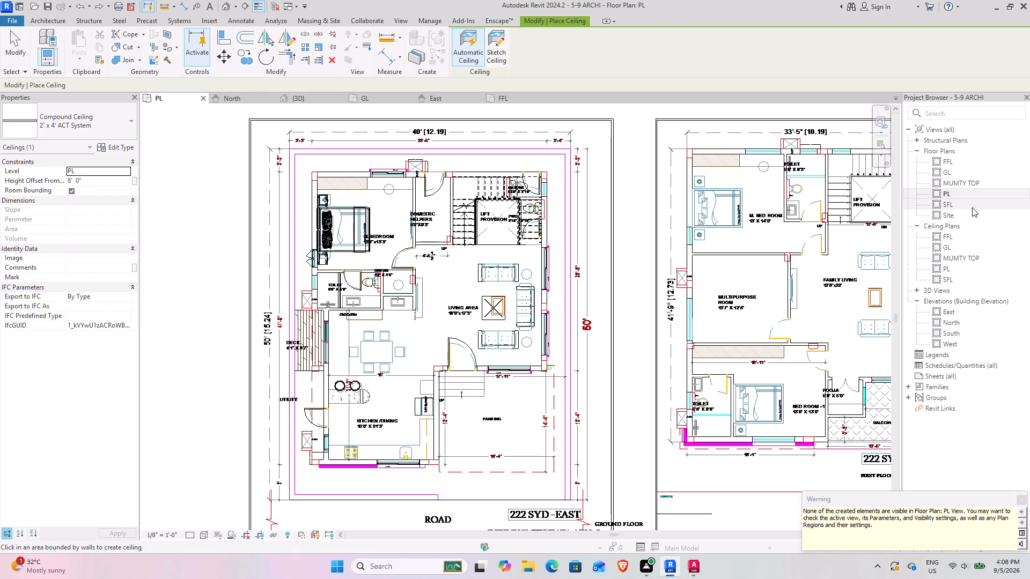
Change the master bedroom ceiling's type to GWB on Mtl. Stud in the PL reflected ceiling plan.
{"action": "double_click", "coordinate": [962, 270]}
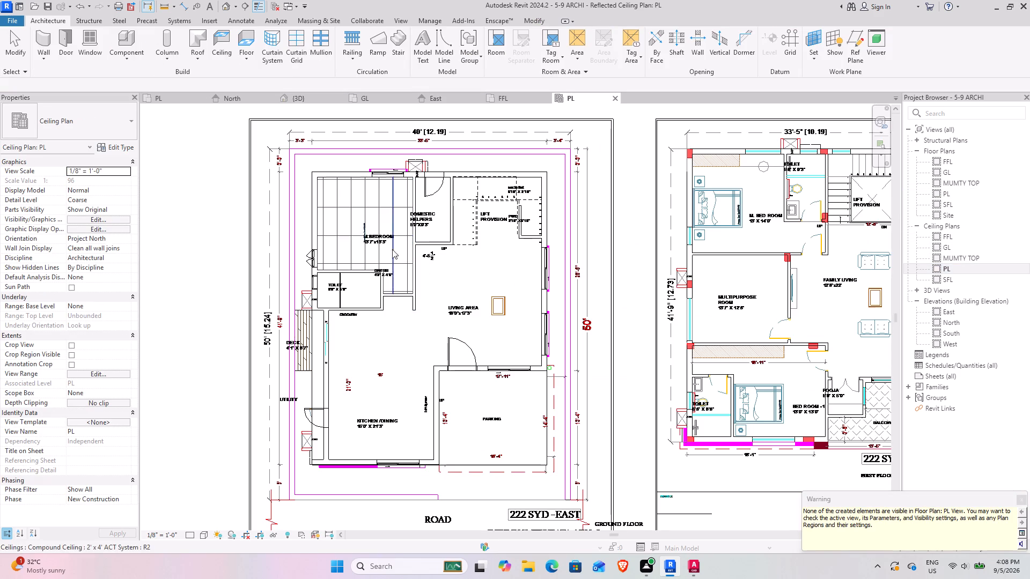
{"action": "left_click", "coordinate": [123, 126]}
{"action": "left_click", "coordinate": [86, 175]}
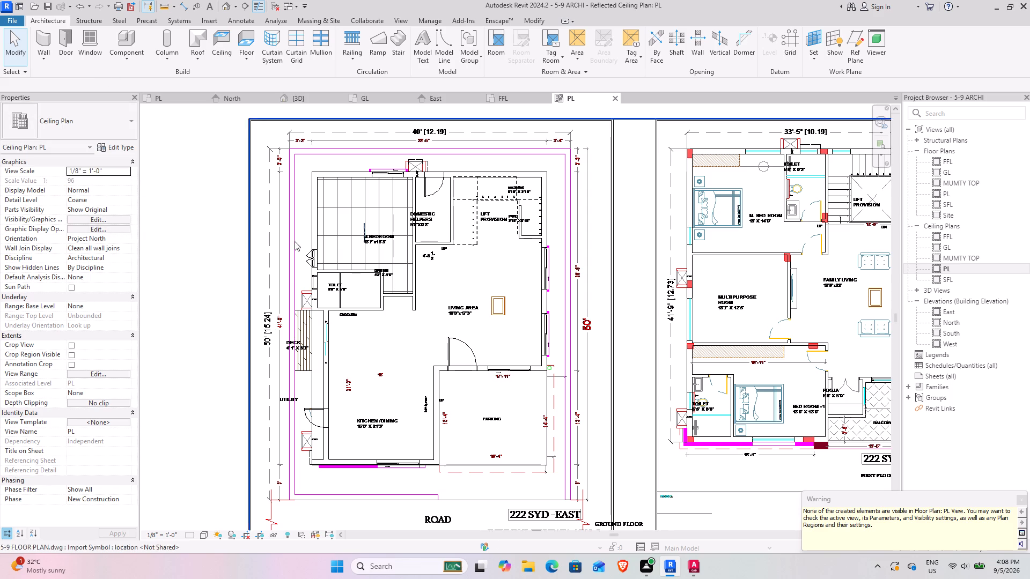
{"action": "left_click", "coordinate": [360, 257]}
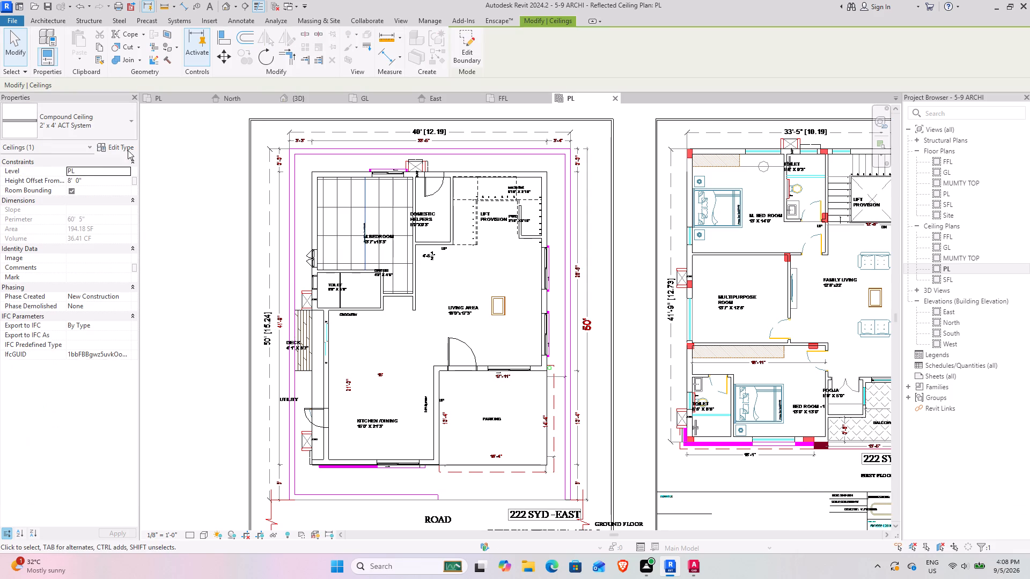
{"action": "left_click", "coordinate": [89, 121]}
{"action": "left_click", "coordinate": [49, 249]}
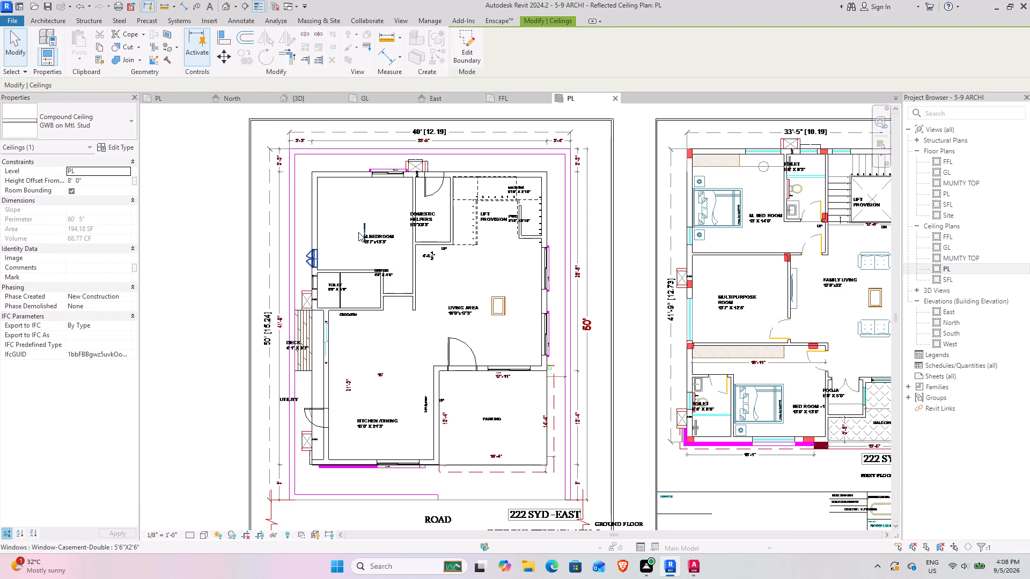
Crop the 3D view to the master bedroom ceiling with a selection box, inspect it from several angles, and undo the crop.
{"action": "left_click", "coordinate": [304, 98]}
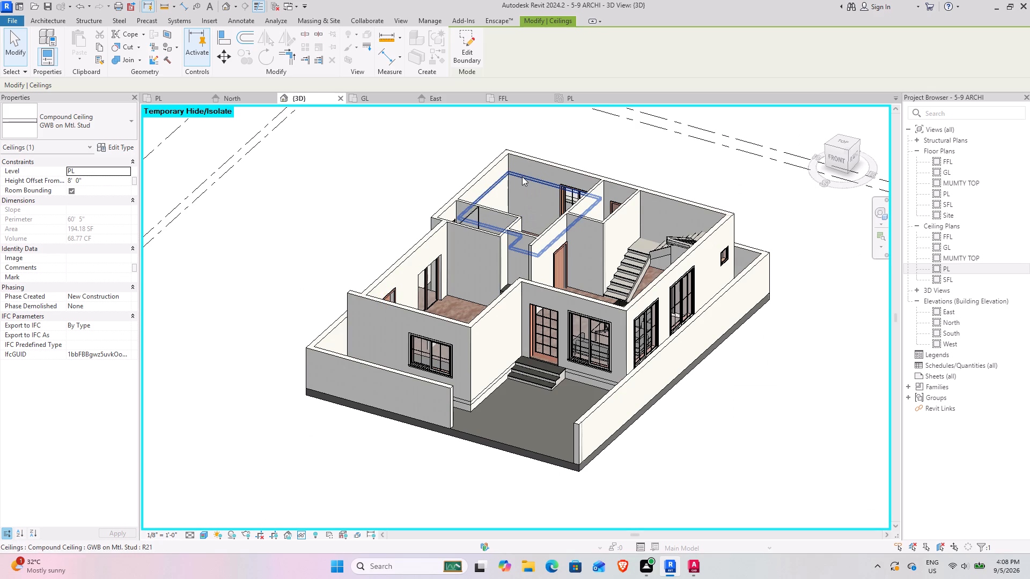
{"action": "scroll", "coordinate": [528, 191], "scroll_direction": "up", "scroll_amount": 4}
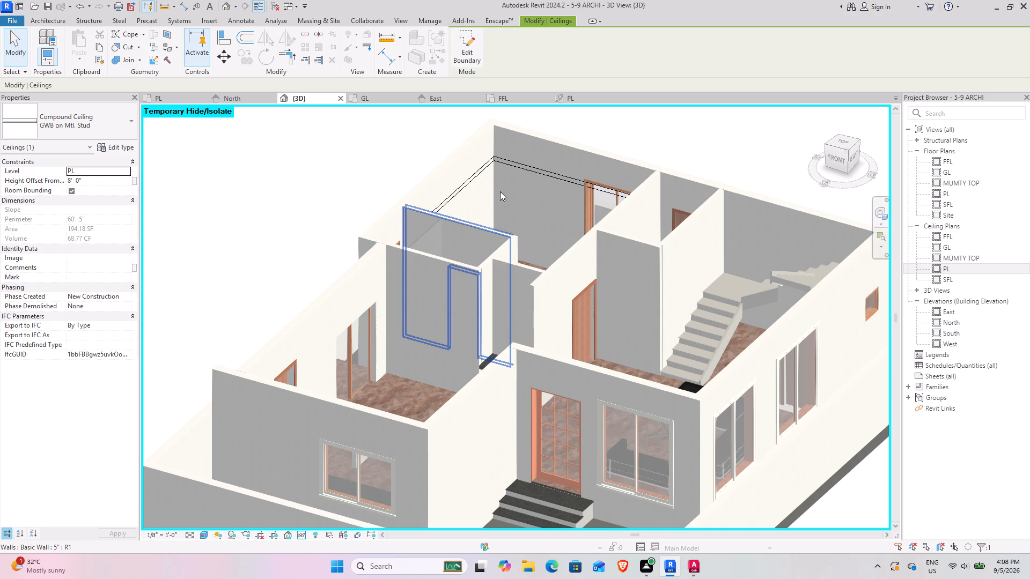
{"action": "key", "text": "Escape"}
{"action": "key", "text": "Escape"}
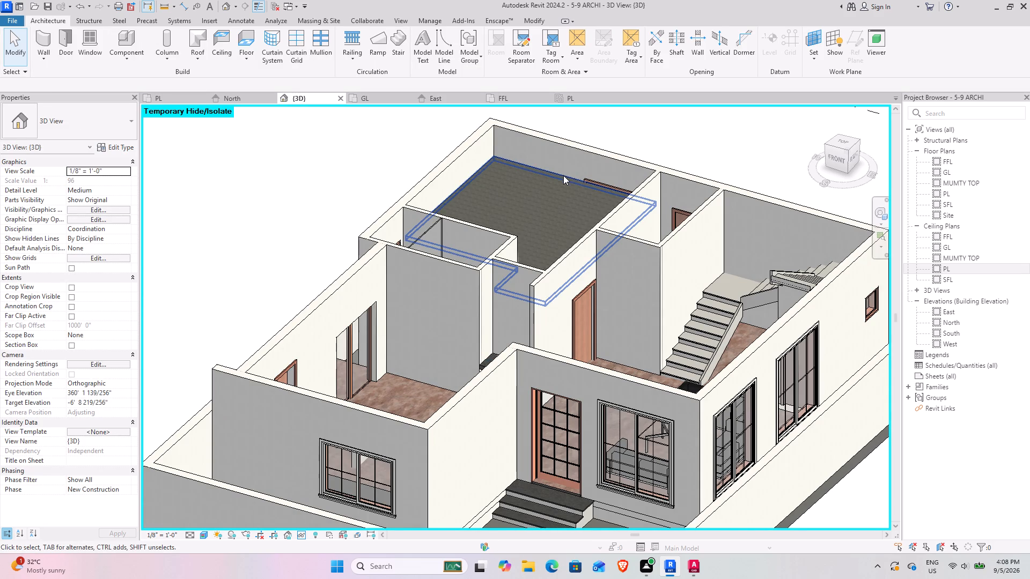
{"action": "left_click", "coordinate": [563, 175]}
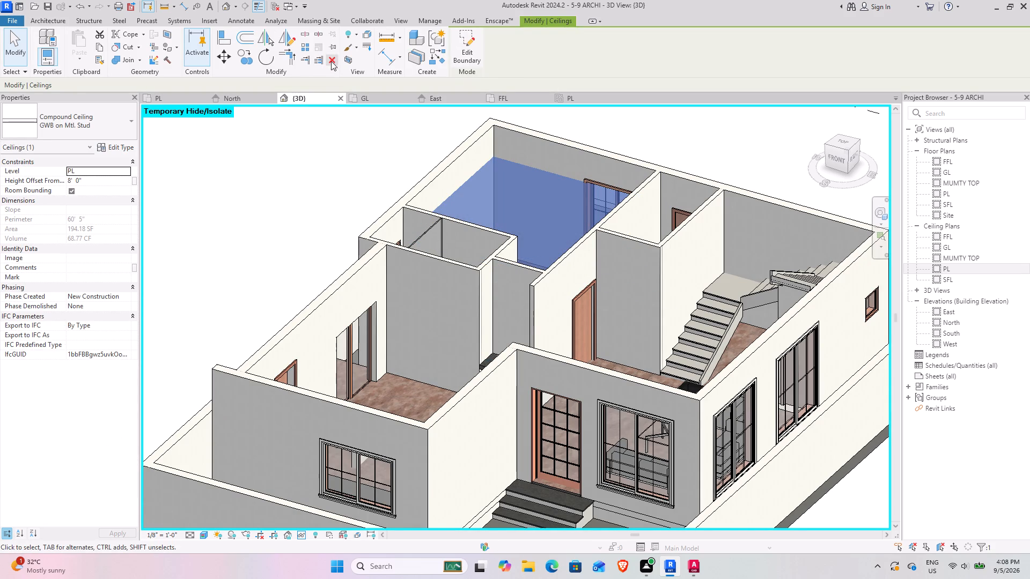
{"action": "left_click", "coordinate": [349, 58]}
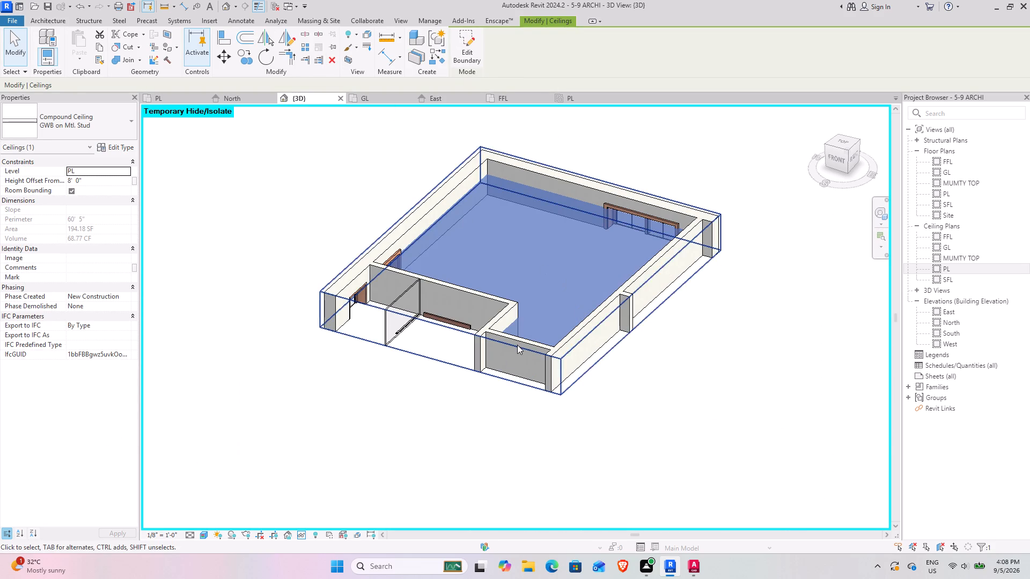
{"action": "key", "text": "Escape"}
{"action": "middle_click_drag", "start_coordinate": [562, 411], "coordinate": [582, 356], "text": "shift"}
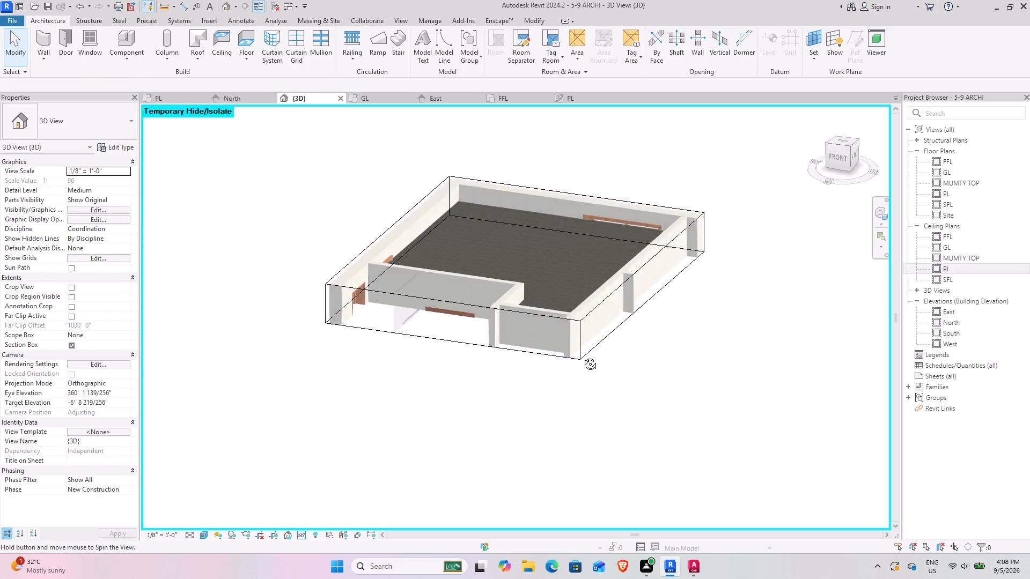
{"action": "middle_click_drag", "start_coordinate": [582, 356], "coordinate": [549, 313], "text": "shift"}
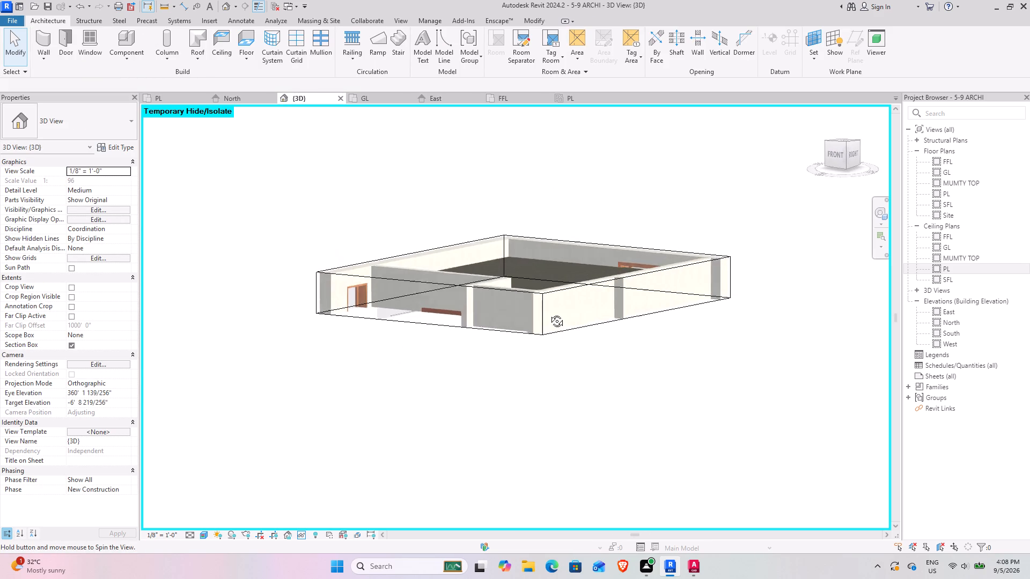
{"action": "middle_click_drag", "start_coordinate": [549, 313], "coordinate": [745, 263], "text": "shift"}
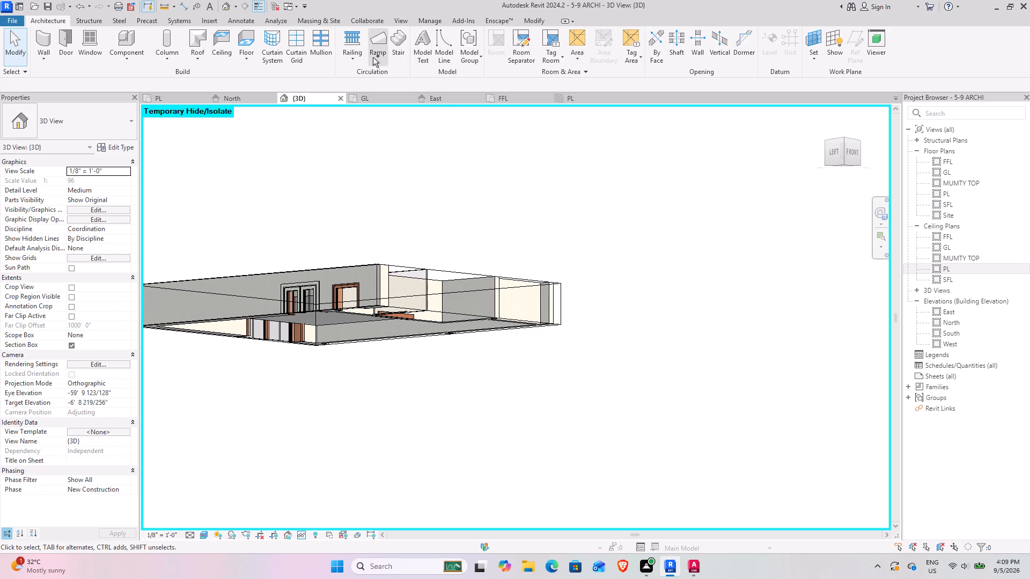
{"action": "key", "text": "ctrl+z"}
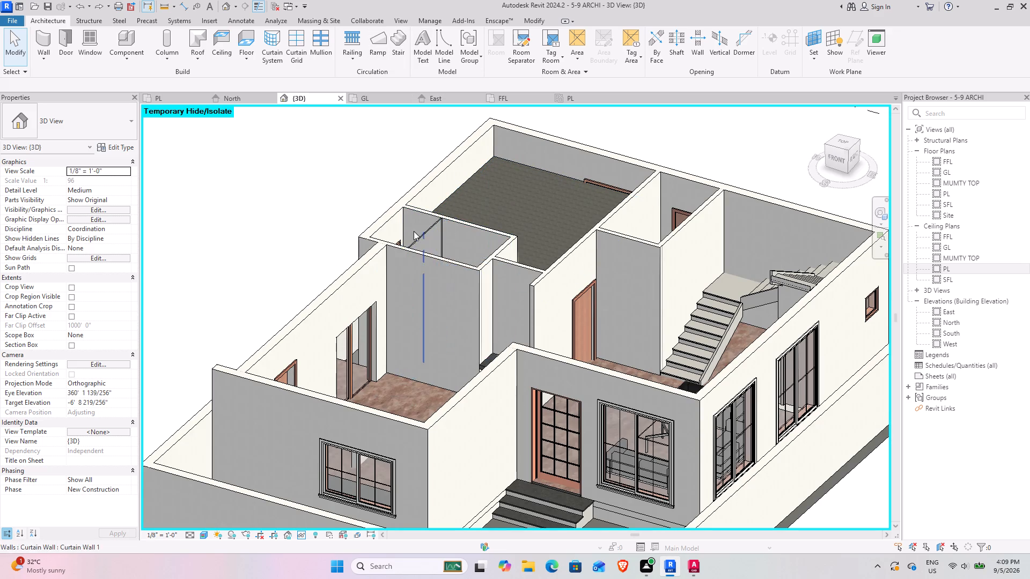
Set the master bedroom ceiling's height offset from level PL to 9' 0" in the 3D view.
{"action": "middle_click_drag", "start_coordinate": [408, 270], "coordinate": [675, 167], "text": "shift"}
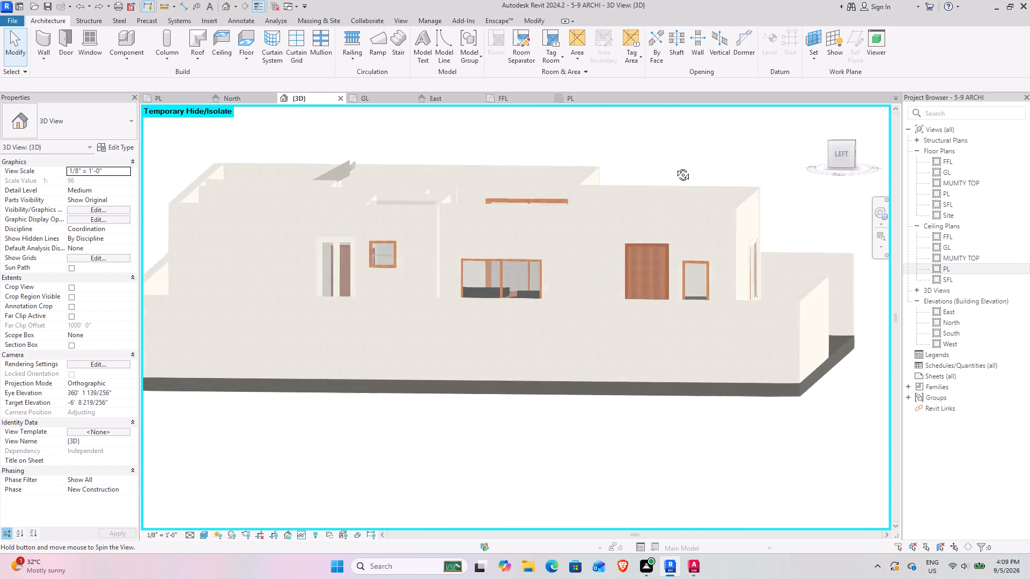
{"action": "middle_click_drag", "start_coordinate": [675, 167], "coordinate": [675, 168], "text": "shift"}
{"action": "scroll", "coordinate": [312, 224], "scroll_direction": "up", "scroll_amount": 11}
{"action": "middle_click_drag", "start_coordinate": [367, 257], "coordinate": [378, 243], "text": "shift"}
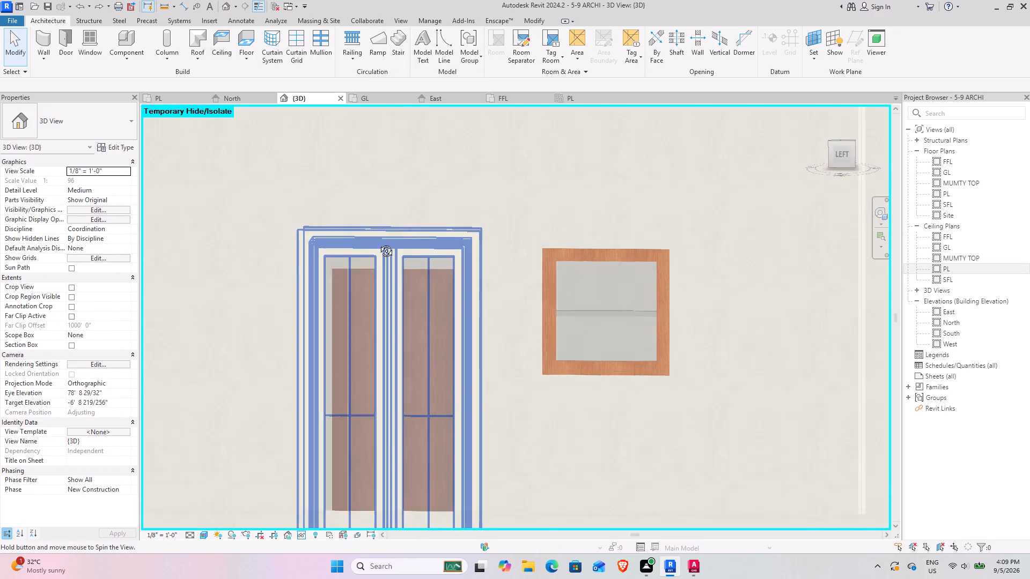
{"action": "middle_click_drag", "start_coordinate": [378, 243], "coordinate": [384, 207], "text": "shift"}
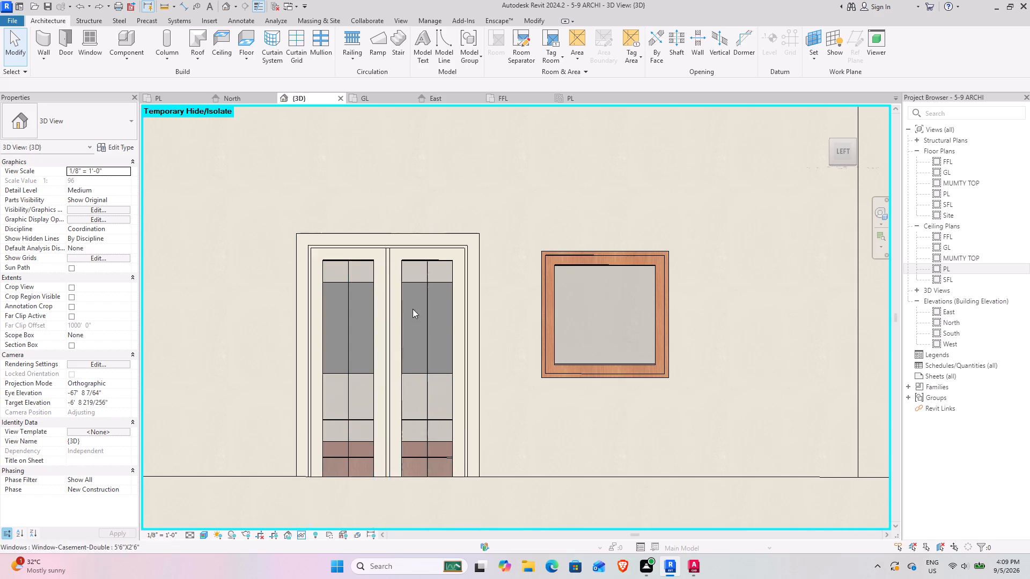
{"action": "left_click", "coordinate": [417, 278]}
{"action": "middle_click_drag", "start_coordinate": [480, 308], "coordinate": [480, 341], "text": "shift"}
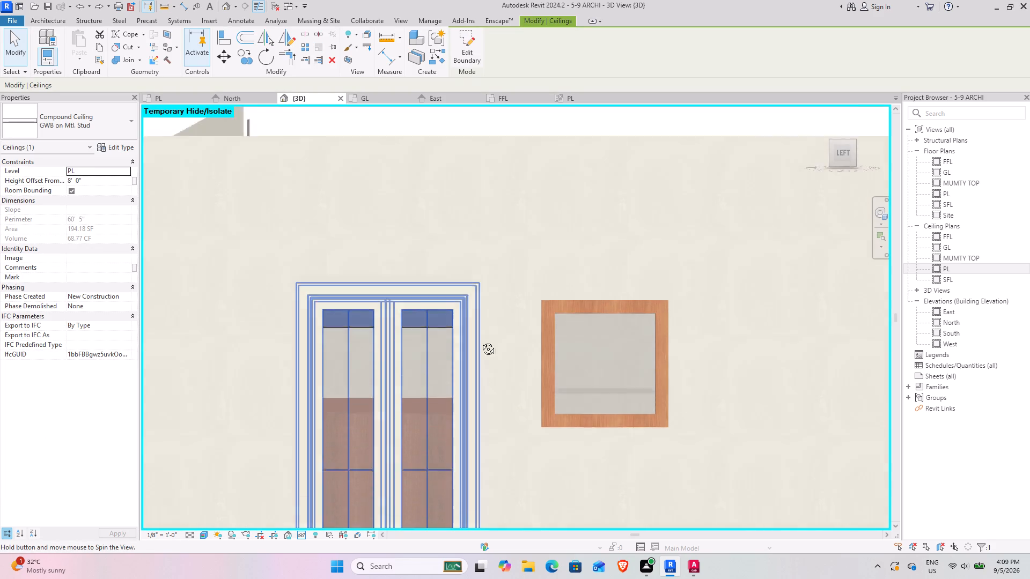
{"action": "middle_click_drag", "start_coordinate": [480, 341], "coordinate": [464, 333], "text": "shift"}
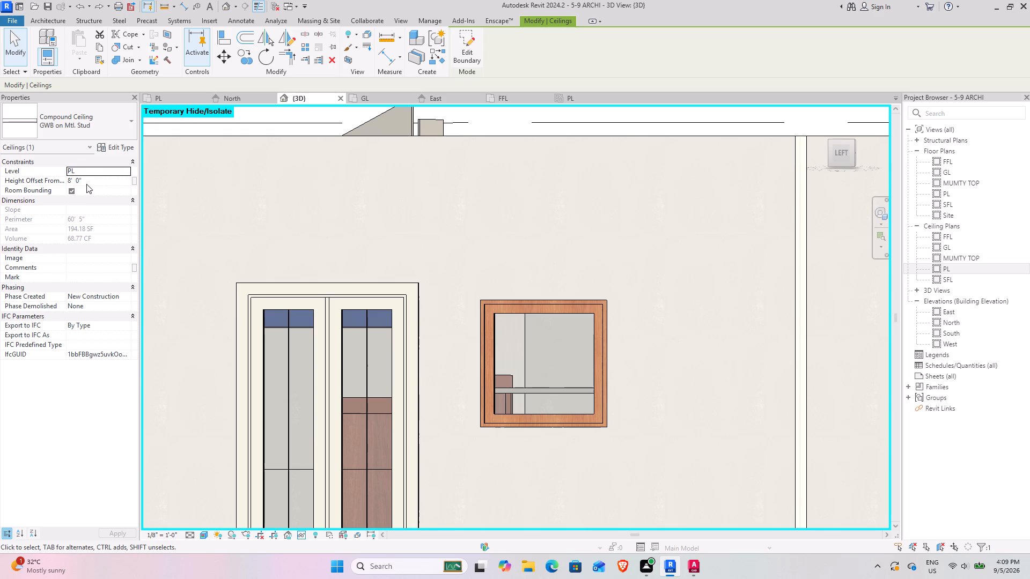
{"action": "left_click", "coordinate": [94, 177]}
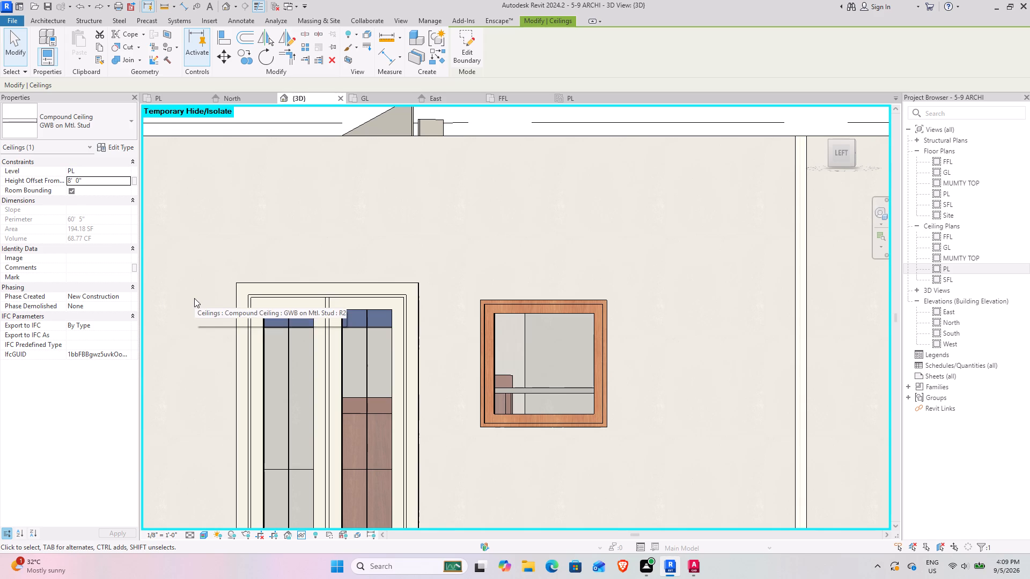
{"action": "left_click", "coordinate": [90, 179]}
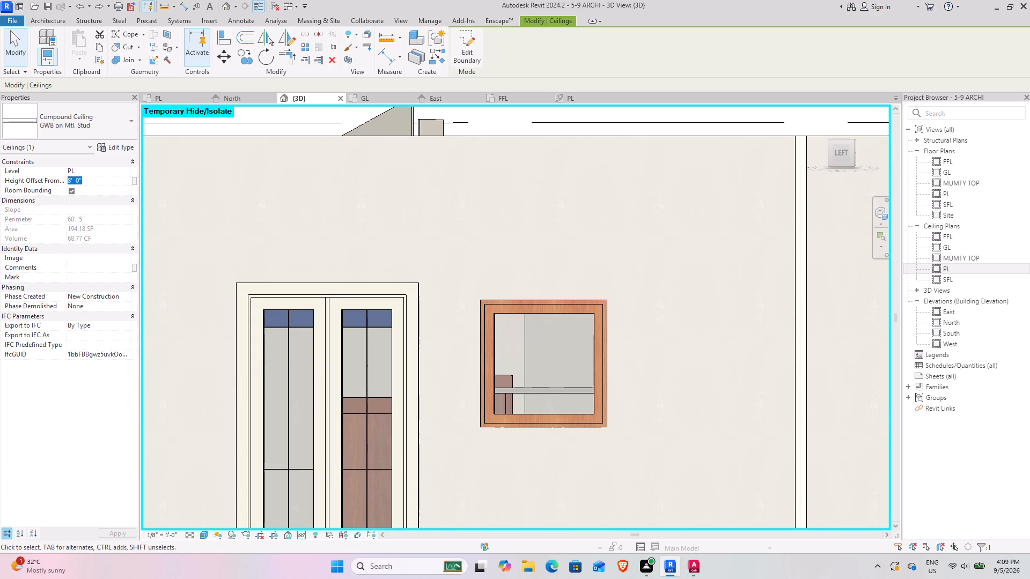
{"action": "type", "text": "9'"}
{"action": "key", "text": "Return"}
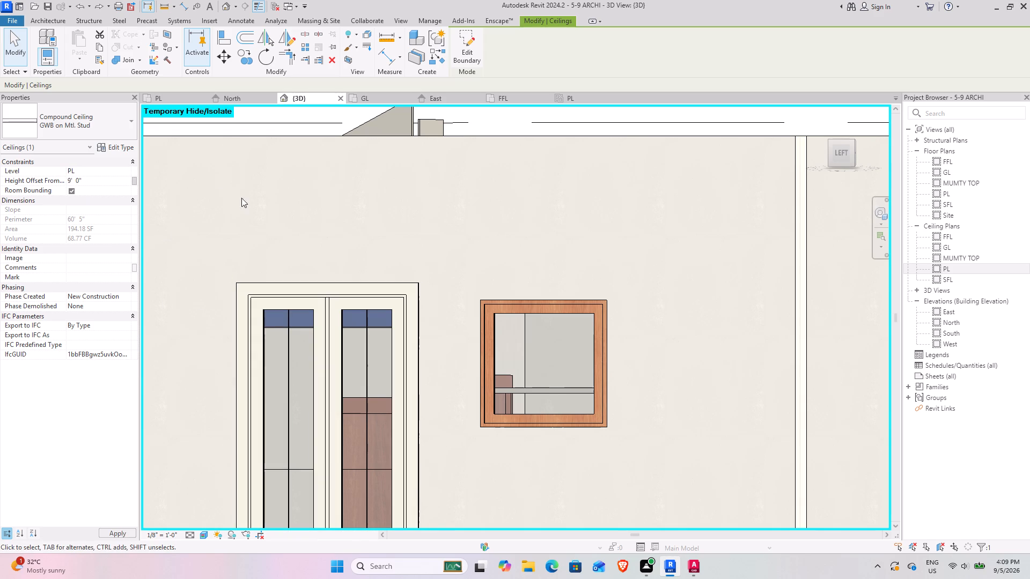
{"action": "middle_click_drag", "start_coordinate": [373, 218], "coordinate": [360, 235], "text": "shift"}
{"action": "scroll", "coordinate": [360, 235], "scroll_direction": "down", "scroll_amount": 4}
{"action": "middle_click_drag", "start_coordinate": [439, 238], "coordinate": [377, 337], "text": "shift"}
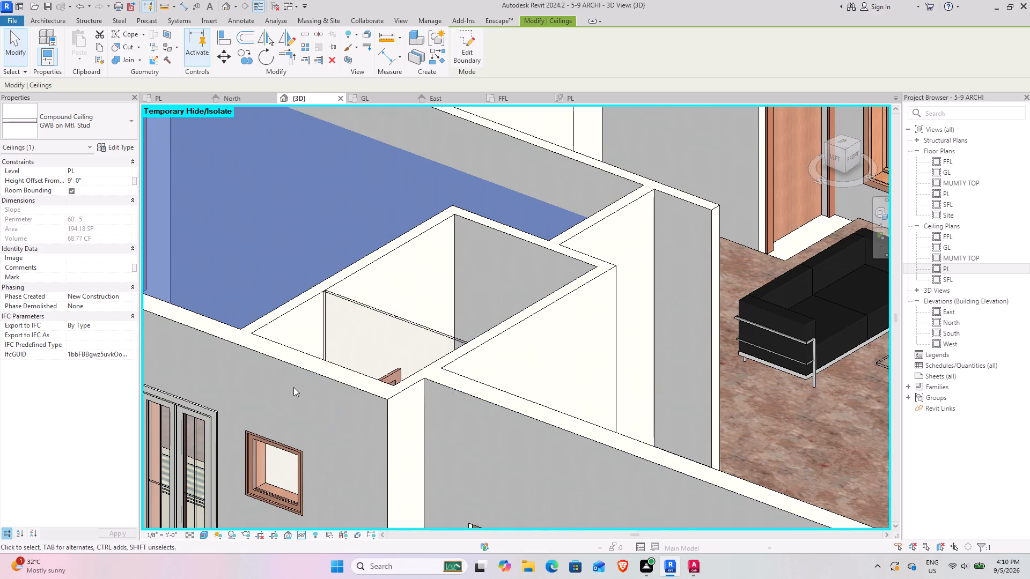
{"action": "left_click", "coordinate": [87, 177]}
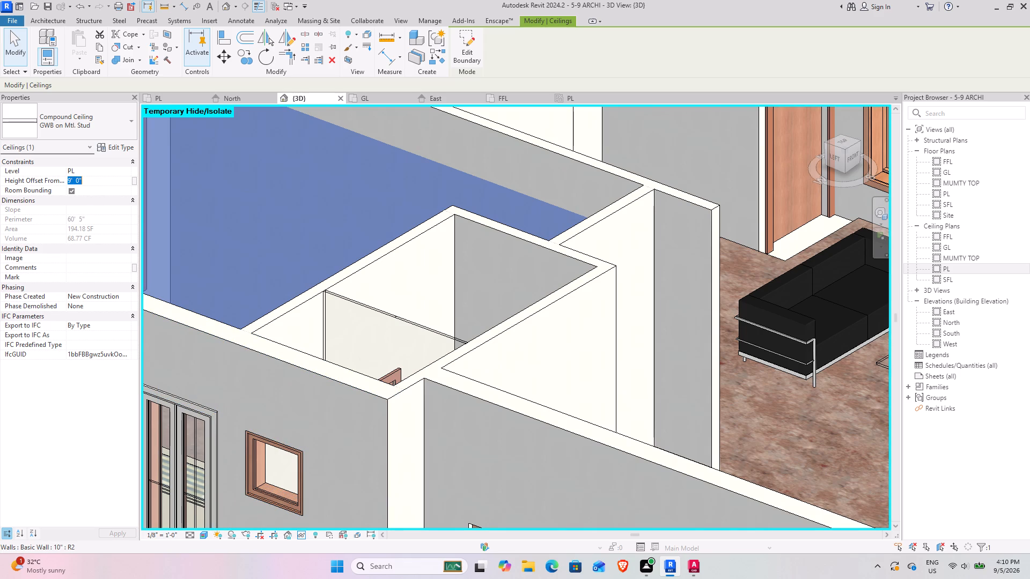
{"action": "key", "text": "Escape"}
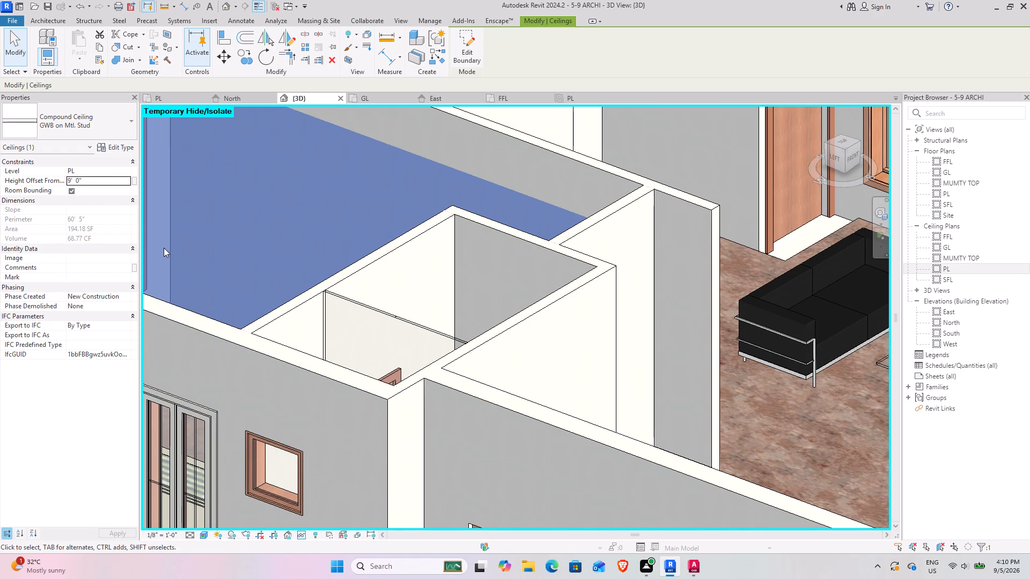
{"action": "key", "text": "Escape"}
{"action": "key", "text": "Escape"}
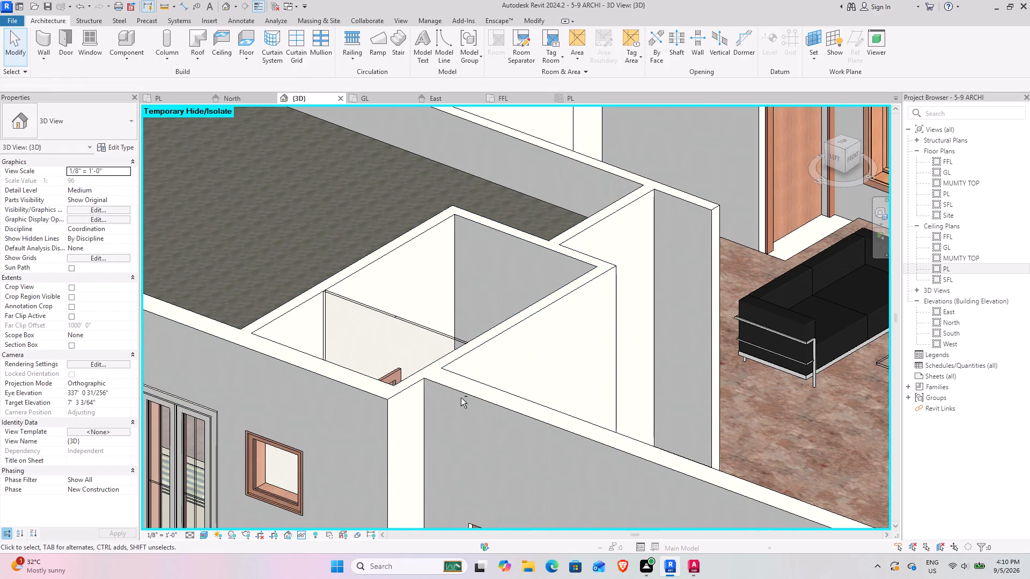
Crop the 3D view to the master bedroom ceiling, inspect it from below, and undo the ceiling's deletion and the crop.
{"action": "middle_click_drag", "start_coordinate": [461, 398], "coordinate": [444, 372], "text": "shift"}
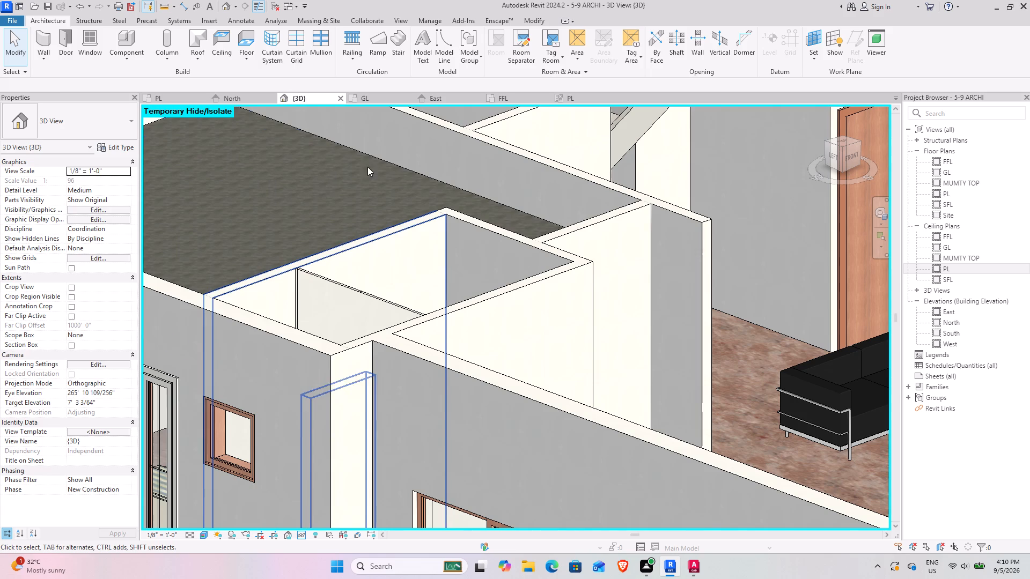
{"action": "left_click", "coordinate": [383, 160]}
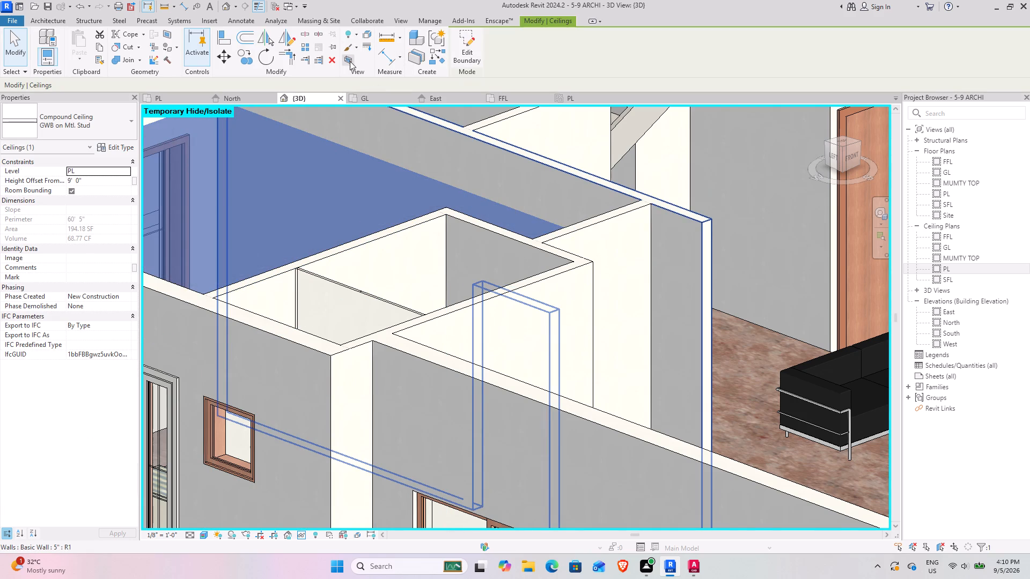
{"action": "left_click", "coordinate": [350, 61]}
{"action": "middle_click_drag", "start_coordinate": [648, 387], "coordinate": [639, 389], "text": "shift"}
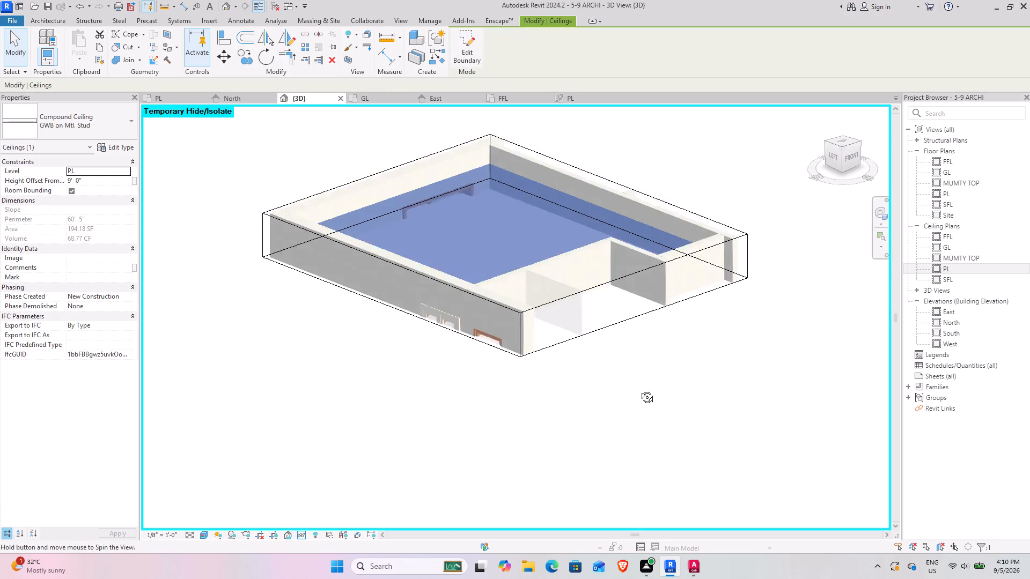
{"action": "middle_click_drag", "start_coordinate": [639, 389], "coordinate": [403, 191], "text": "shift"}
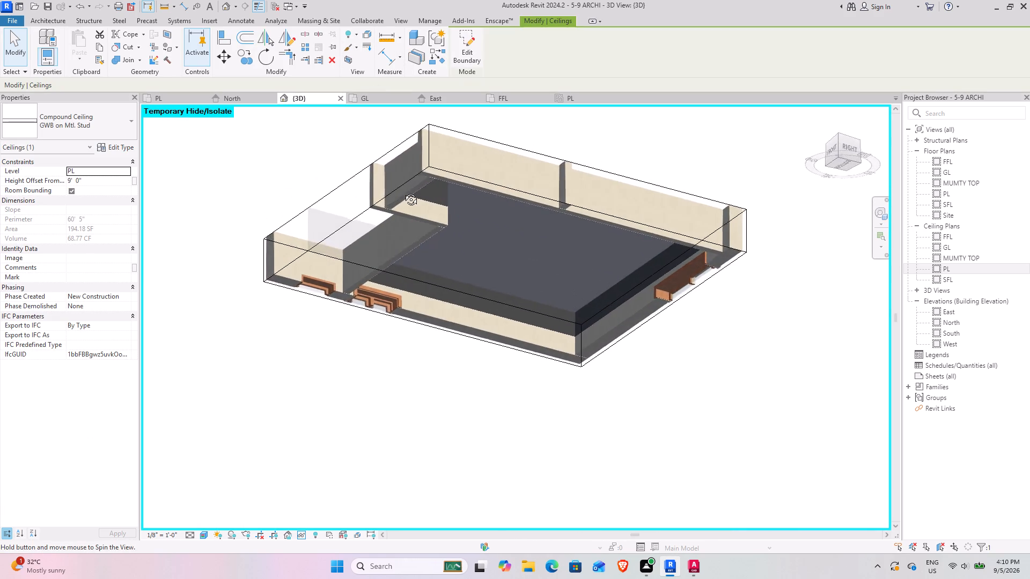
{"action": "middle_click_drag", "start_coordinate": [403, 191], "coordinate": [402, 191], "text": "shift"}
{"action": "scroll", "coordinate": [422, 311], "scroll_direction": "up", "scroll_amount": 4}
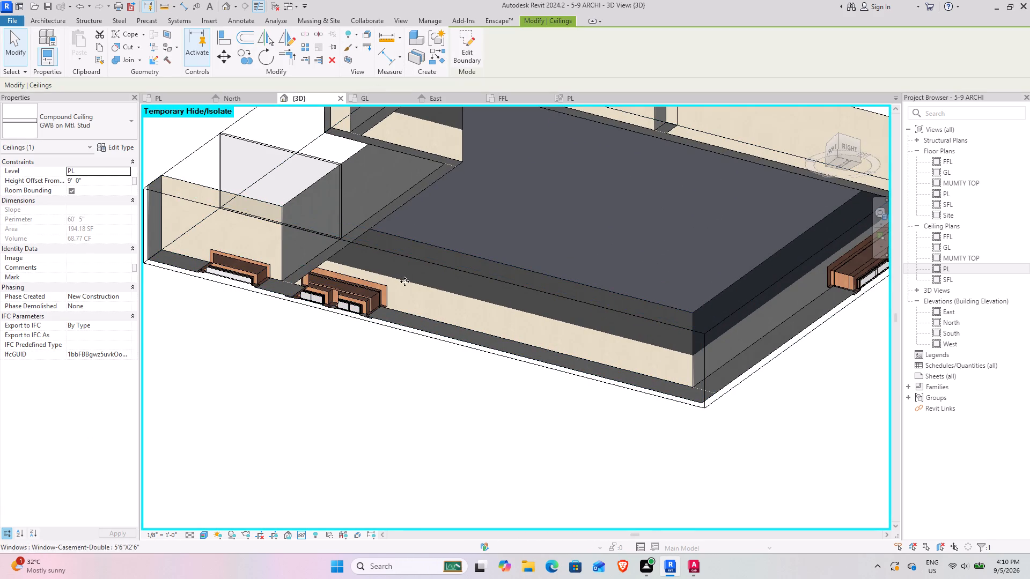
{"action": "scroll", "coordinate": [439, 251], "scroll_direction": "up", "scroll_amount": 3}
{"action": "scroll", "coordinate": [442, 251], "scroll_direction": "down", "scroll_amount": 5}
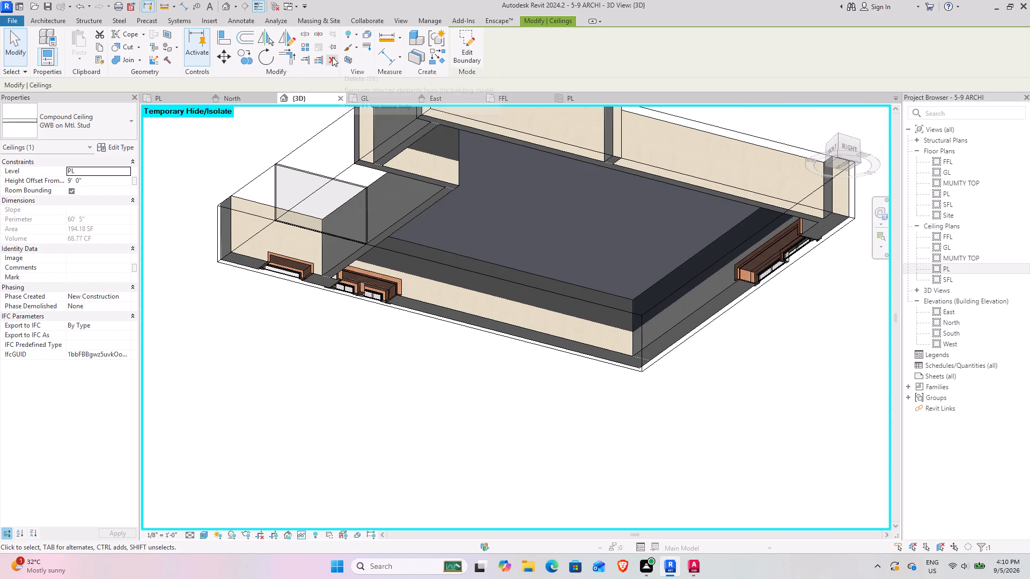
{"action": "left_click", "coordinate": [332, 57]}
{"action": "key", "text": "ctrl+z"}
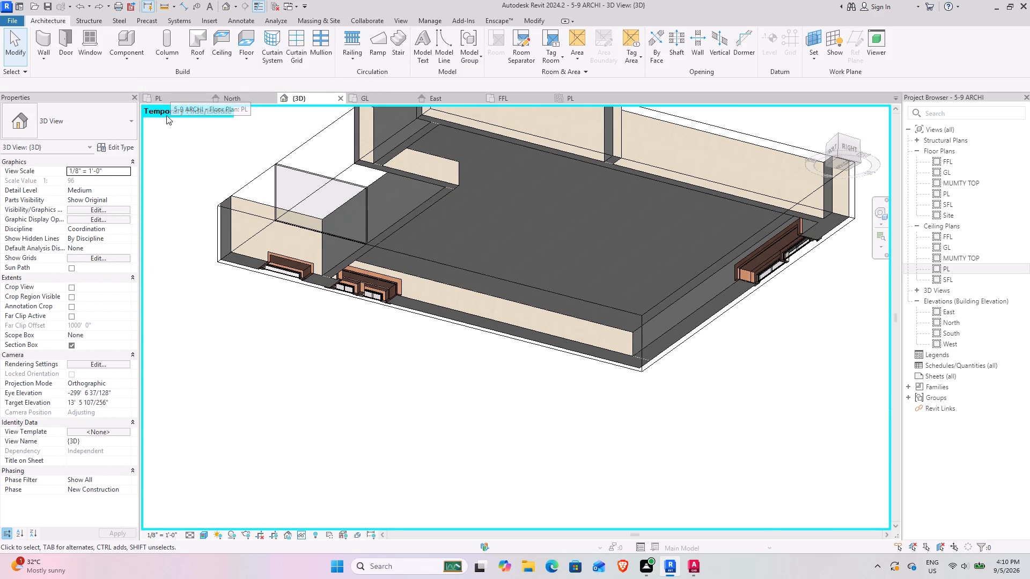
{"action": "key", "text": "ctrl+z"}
Review the ground-floor openings in 3D and examine the 72" x 60" sliding window's sill and head heights in the North elevation.
{"action": "scroll", "coordinate": [347, 361], "scroll_direction": "down", "scroll_amount": 3}
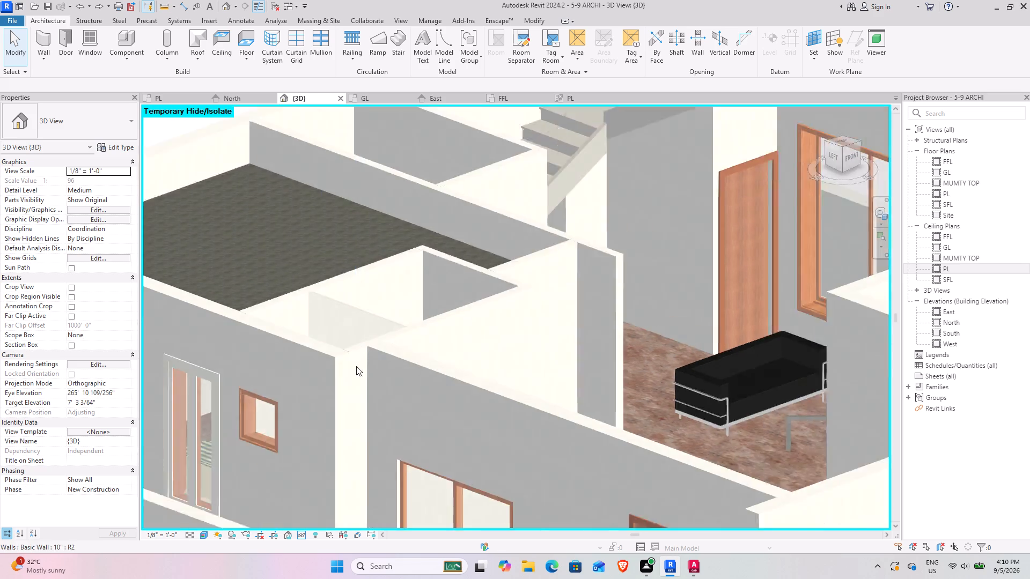
{"action": "scroll", "coordinate": [356, 366], "scroll_direction": "down", "scroll_amount": 2}
{"action": "middle_click_drag", "start_coordinate": [324, 378], "coordinate": [443, 307], "text": "shift"}
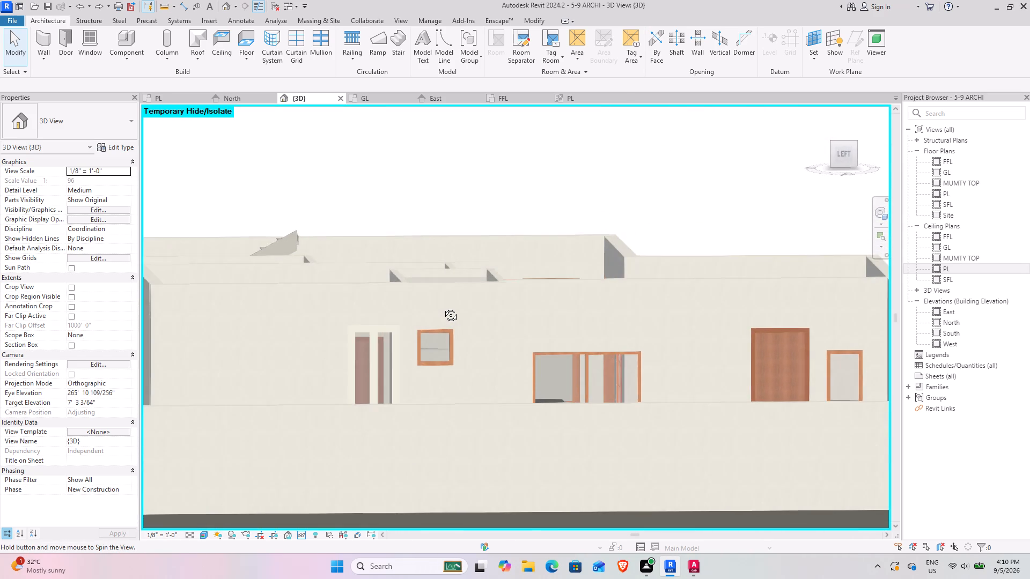
{"action": "middle_click_drag", "start_coordinate": [443, 307], "coordinate": [108, 335], "text": "shift"}
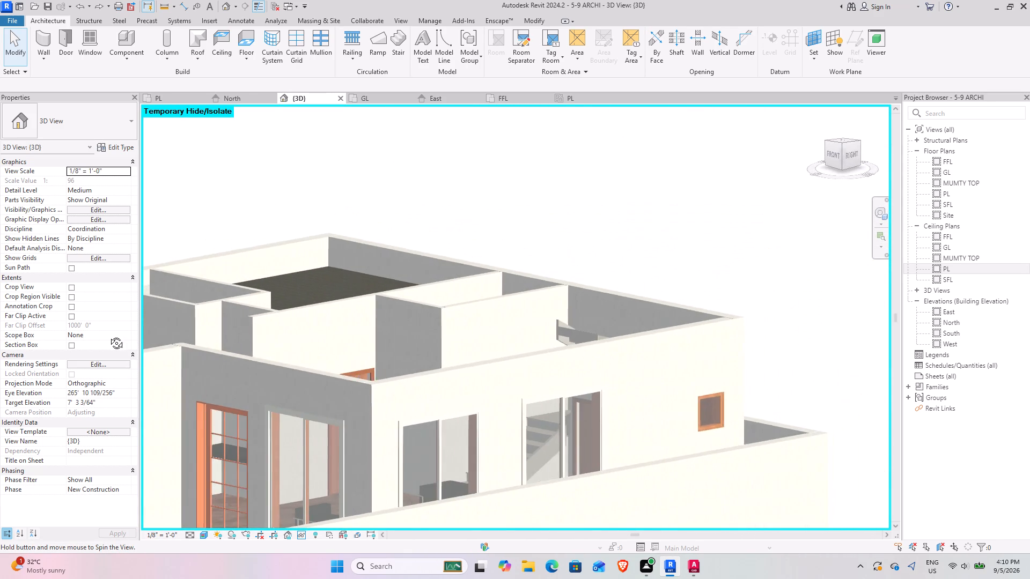
{"action": "middle_click_drag", "start_coordinate": [108, 335], "coordinate": [112, 335], "text": "shift"}
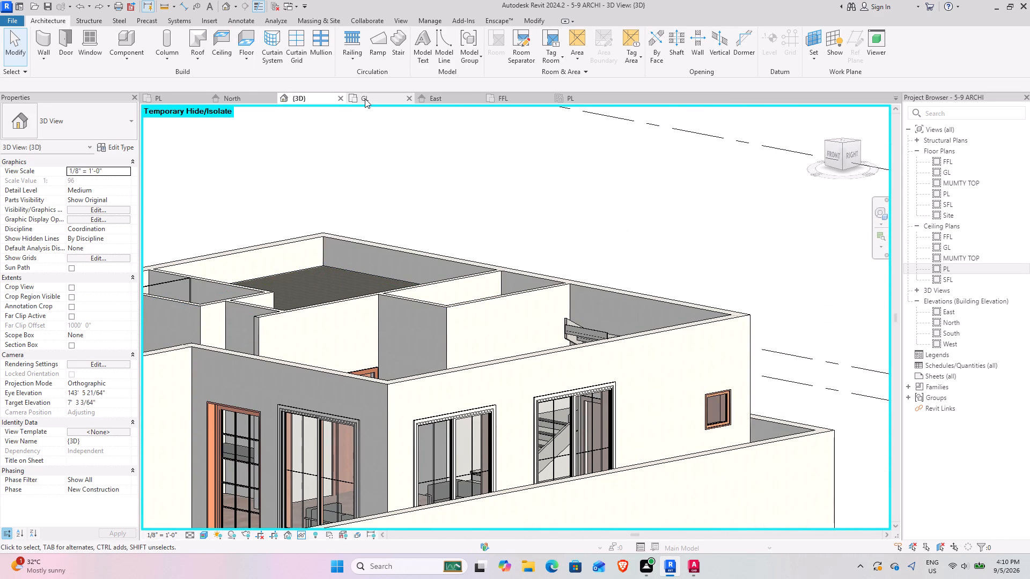
{"action": "left_click", "coordinate": [233, 95]}
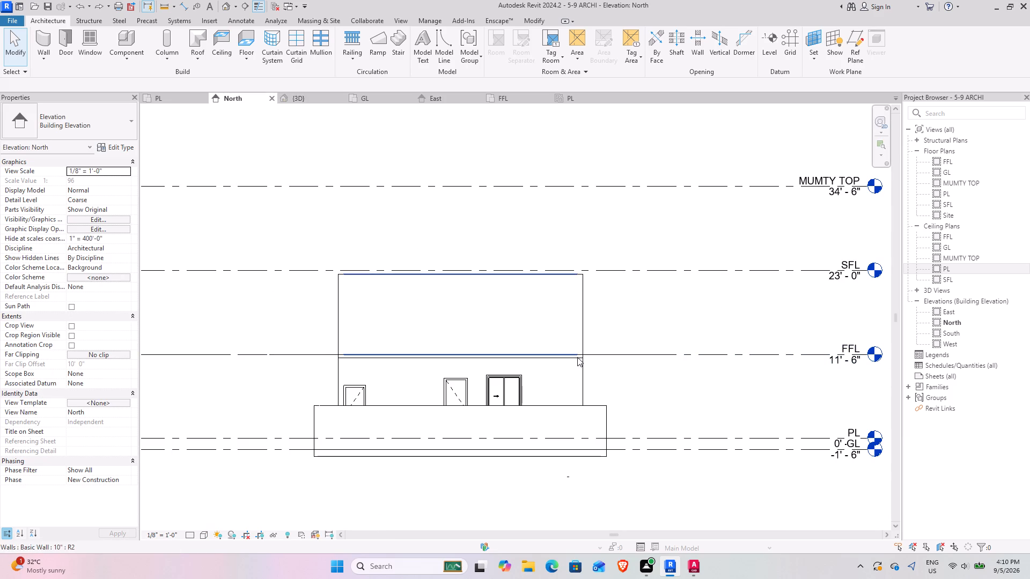
{"action": "scroll", "coordinate": [507, 379], "scroll_direction": "up", "scroll_amount": 1}
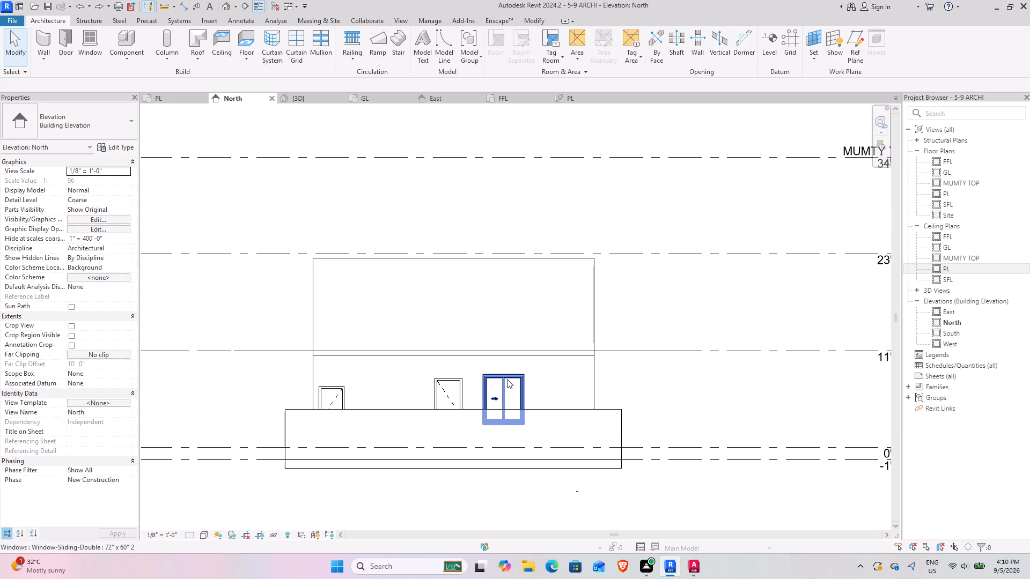
{"action": "left_click", "coordinate": [514, 380]}
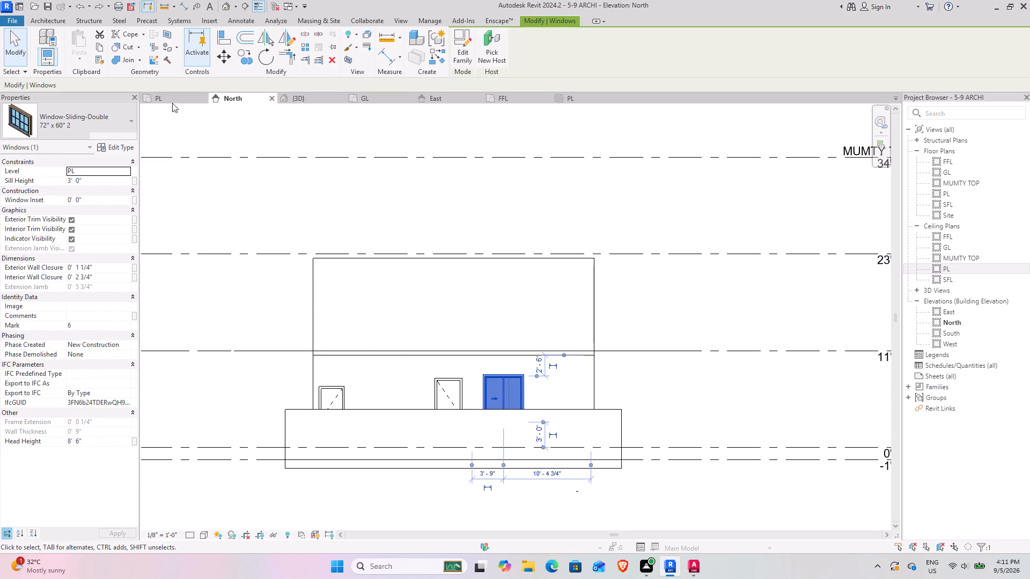
Examine the sill and head heights of the 6'X7' sliding windows, glazed entrance door and double casement window in 3D.
{"action": "left_click", "coordinate": [301, 95]}
{"action": "left_click", "coordinate": [580, 406]}
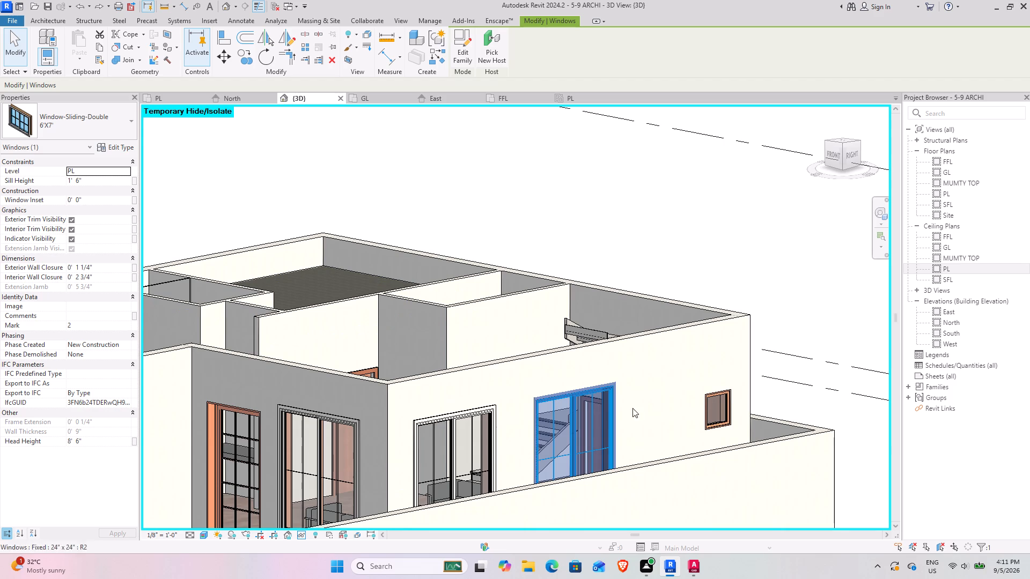
{"action": "left_click", "coordinate": [301, 421]}
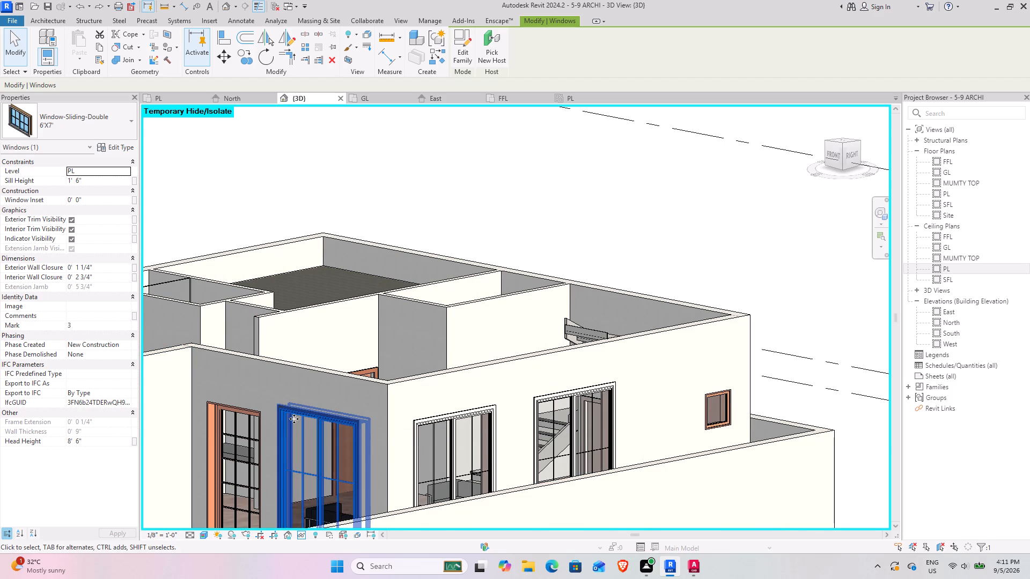
{"action": "scroll", "coordinate": [313, 426], "scroll_direction": "down", "scroll_amount": 4}
{"action": "middle_click_drag", "start_coordinate": [290, 442], "coordinate": [351, 480], "text": "shift"}
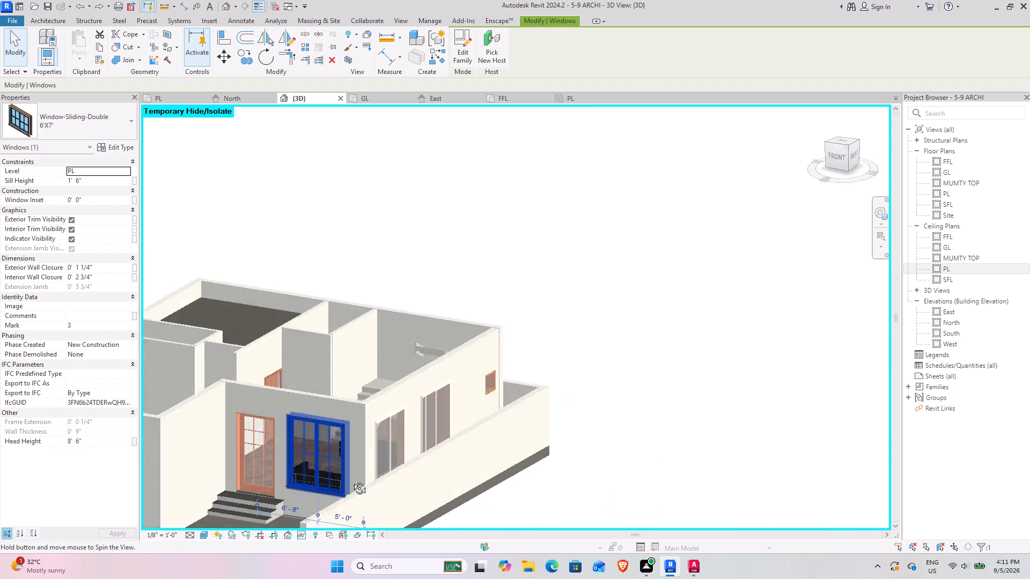
{"action": "middle_click_drag", "start_coordinate": [351, 480], "coordinate": [366, 486], "text": "shift"}
{"action": "left_click", "coordinate": [252, 447]}
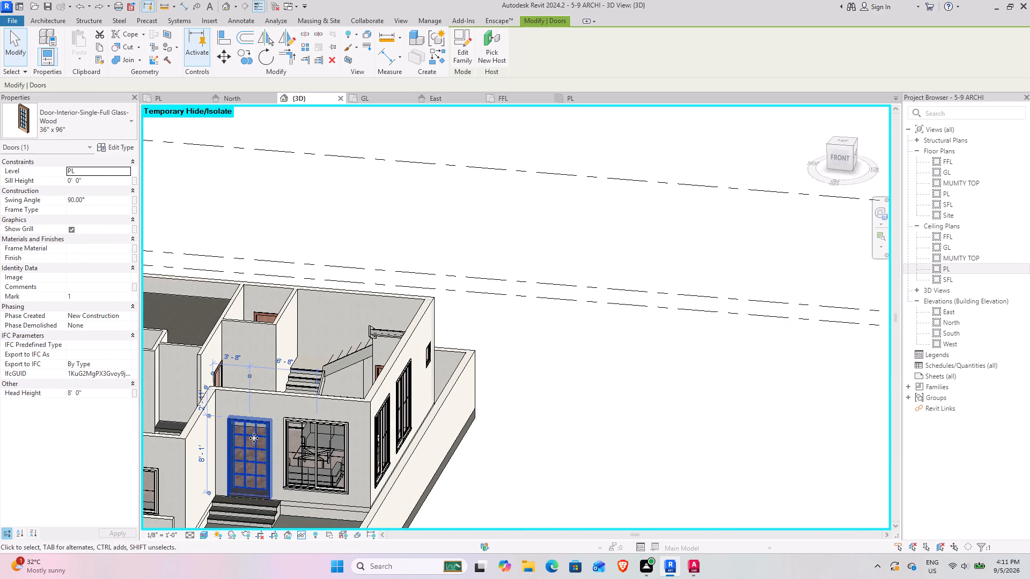
{"action": "scroll", "coordinate": [266, 439], "scroll_direction": "down", "scroll_amount": 3}
{"action": "middle_click_drag", "start_coordinate": [264, 440], "coordinate": [487, 423]}
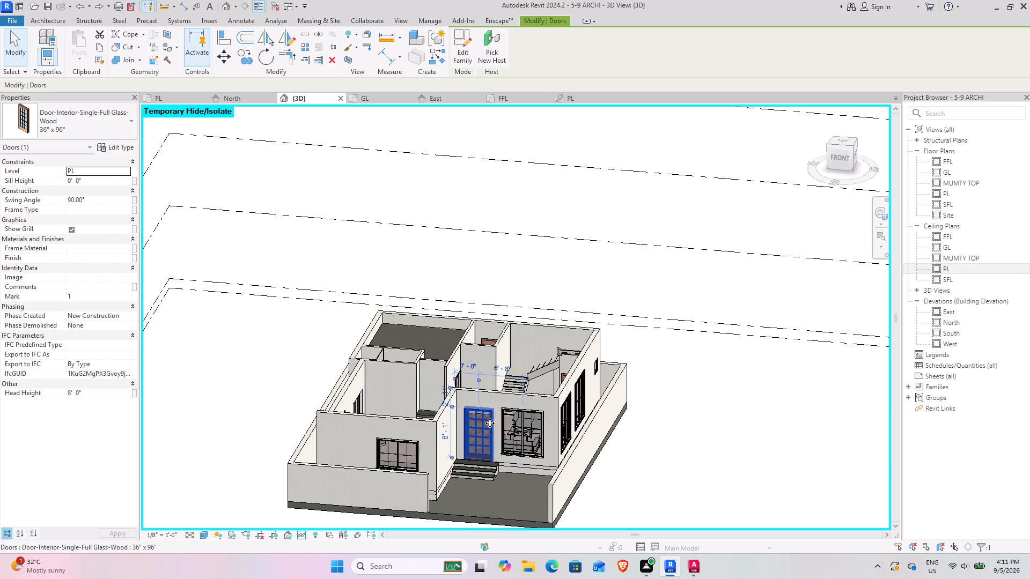
{"action": "middle_click_drag", "start_coordinate": [372, 373], "coordinate": [550, 371], "text": "shift"}
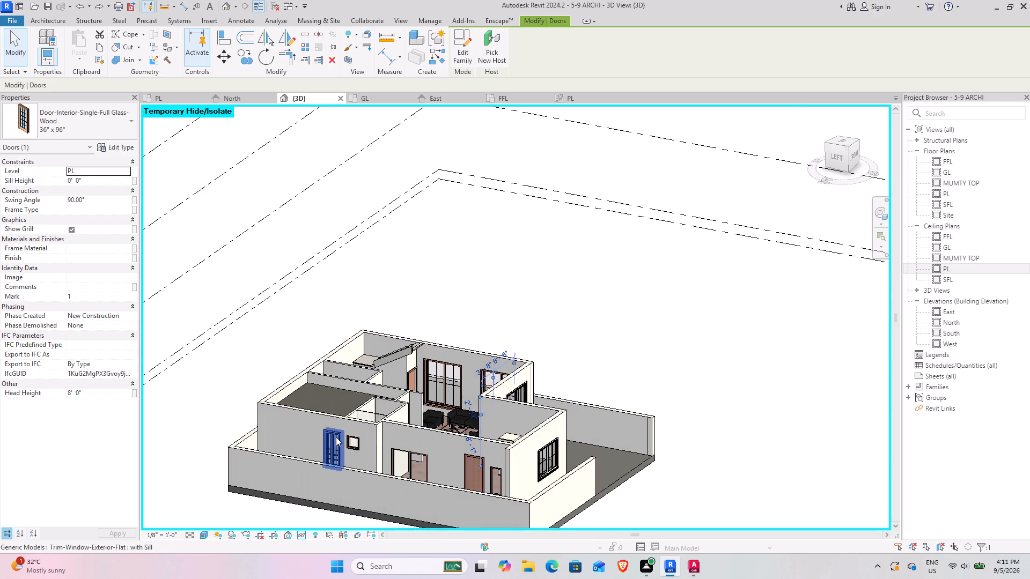
{"action": "left_click", "coordinate": [336, 437]}
{"action": "scroll", "coordinate": [335, 437], "scroll_direction": "up", "scroll_amount": 3}
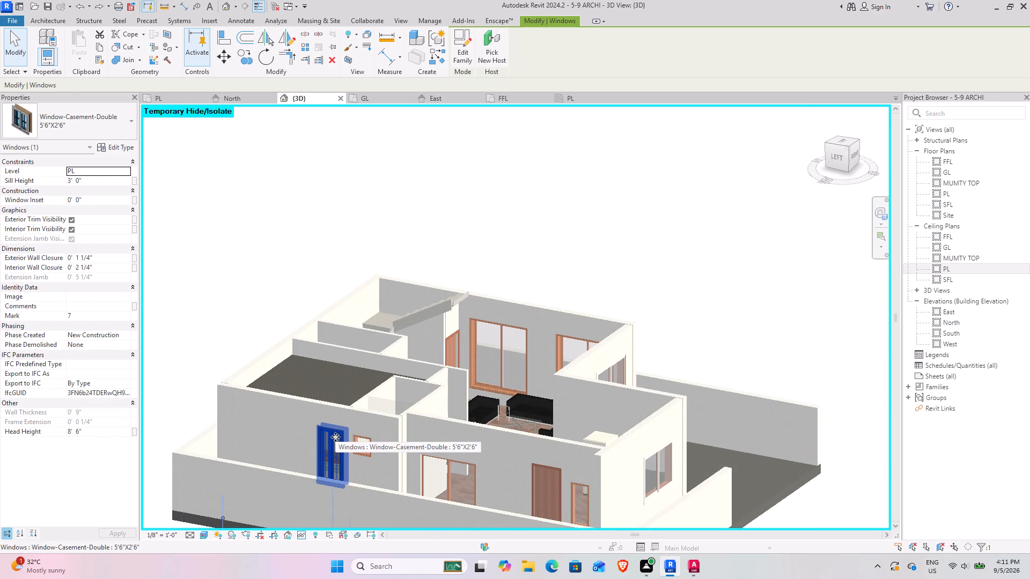
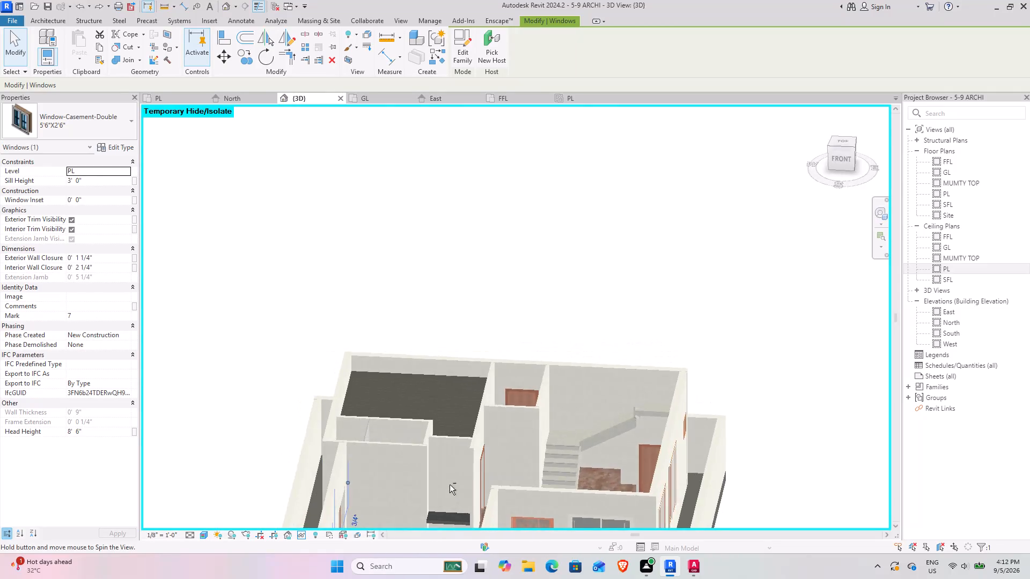
Examine the sill and head heights of the 2'9"X8' single-flush door beside the staircase in the 3D view.
{"action": "scroll", "coordinate": [491, 446], "scroll_direction": "down", "scroll_amount": 4}
{"action": "middle_click_drag", "start_coordinate": [502, 443], "coordinate": [476, 516]}
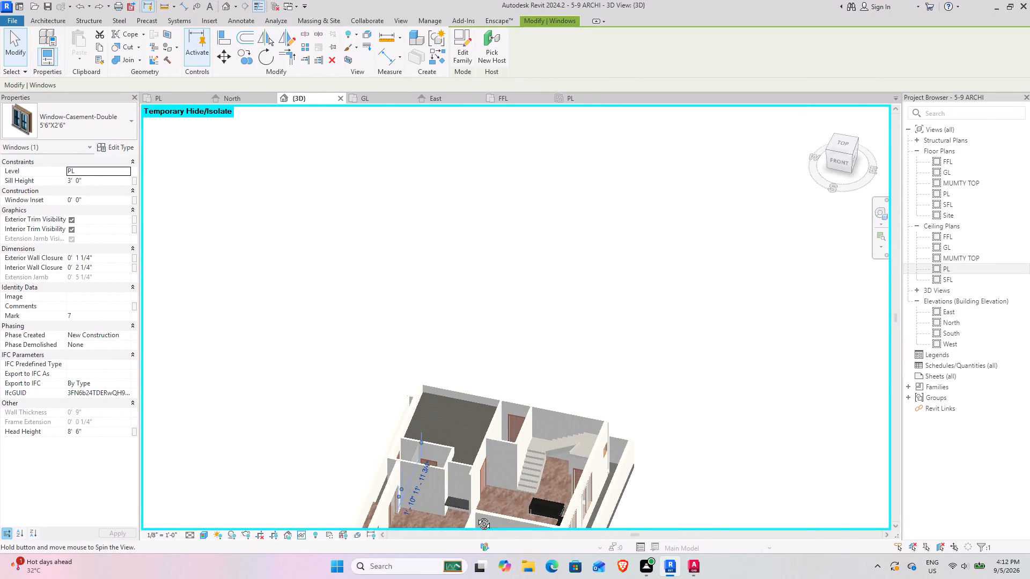
{"action": "middle_click_drag", "start_coordinate": [476, 516], "coordinate": [477, 517]}
{"action": "left_click", "coordinate": [514, 415]}
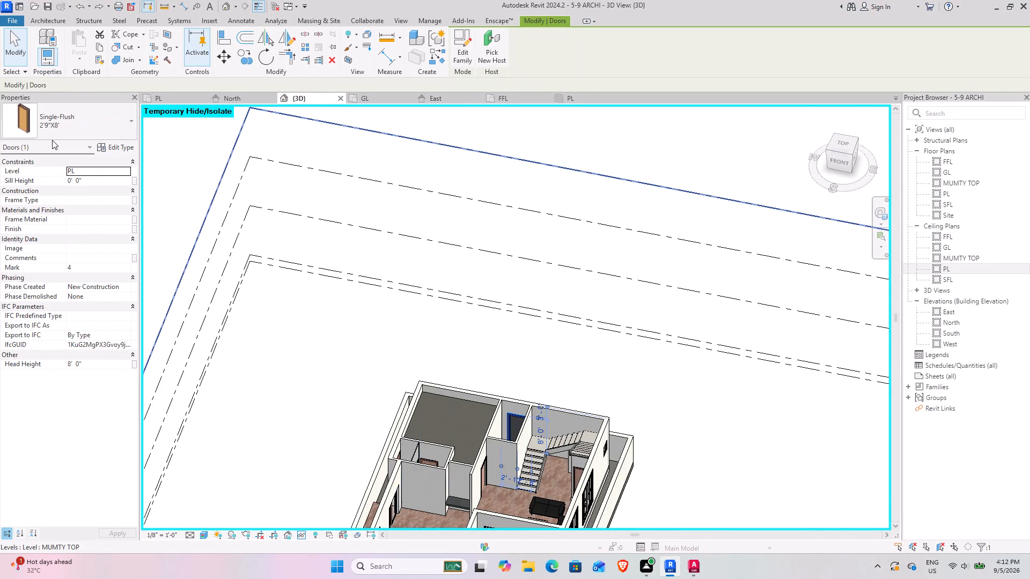
{"action": "scroll", "coordinate": [53, 127], "scroll_direction": "up", "scroll_amount": 2}
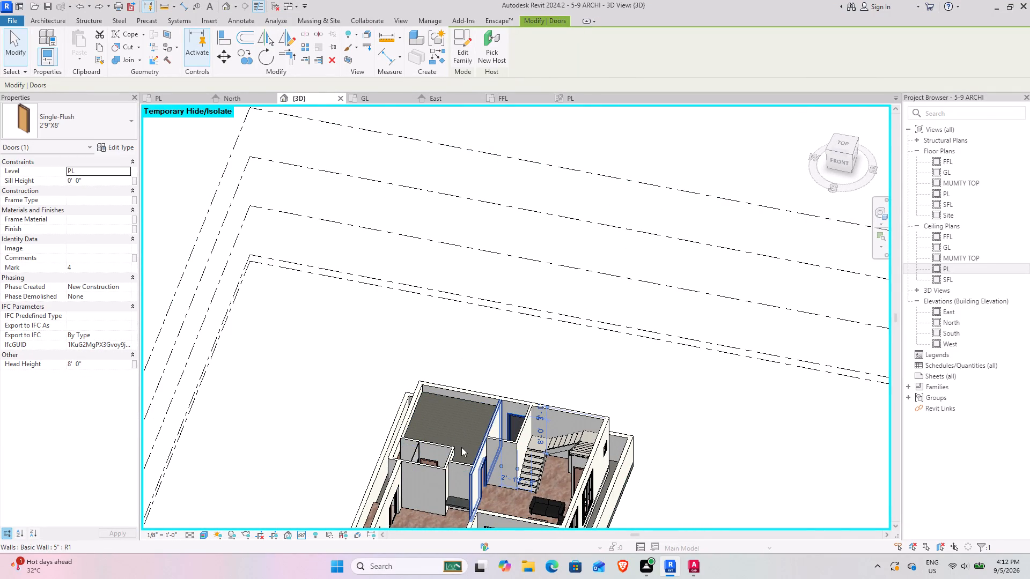
Set the master bedroom ceiling's height offset from level PL to 10' 0" in the 3D view.
{"action": "middle_click_drag", "start_coordinate": [469, 450], "coordinate": [503, 339], "text": "shift"}
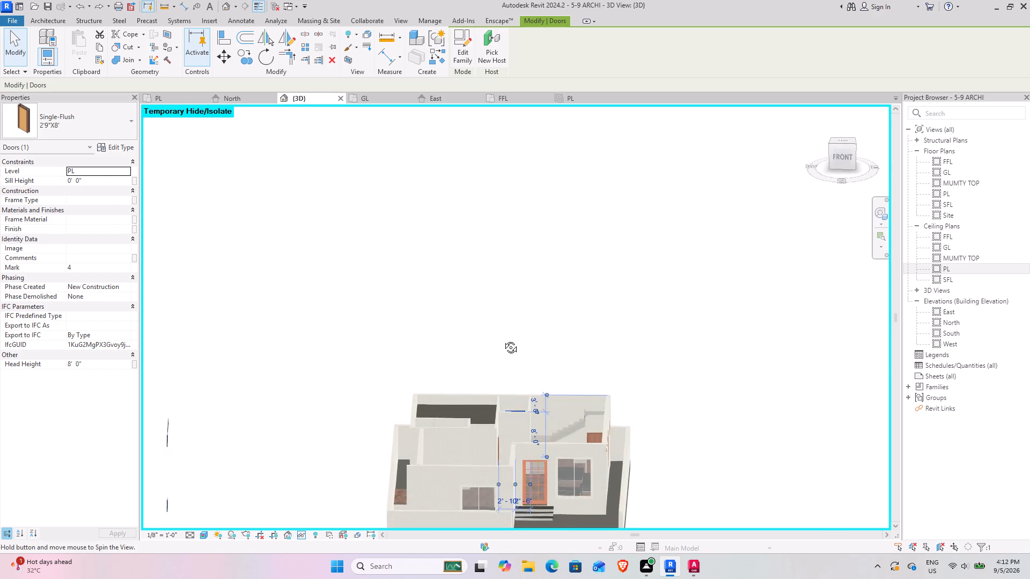
{"action": "middle_click_drag", "start_coordinate": [503, 339], "coordinate": [496, 356], "text": "shift"}
{"action": "left_click", "coordinate": [465, 397]}
{"action": "left_click", "coordinate": [463, 402]}
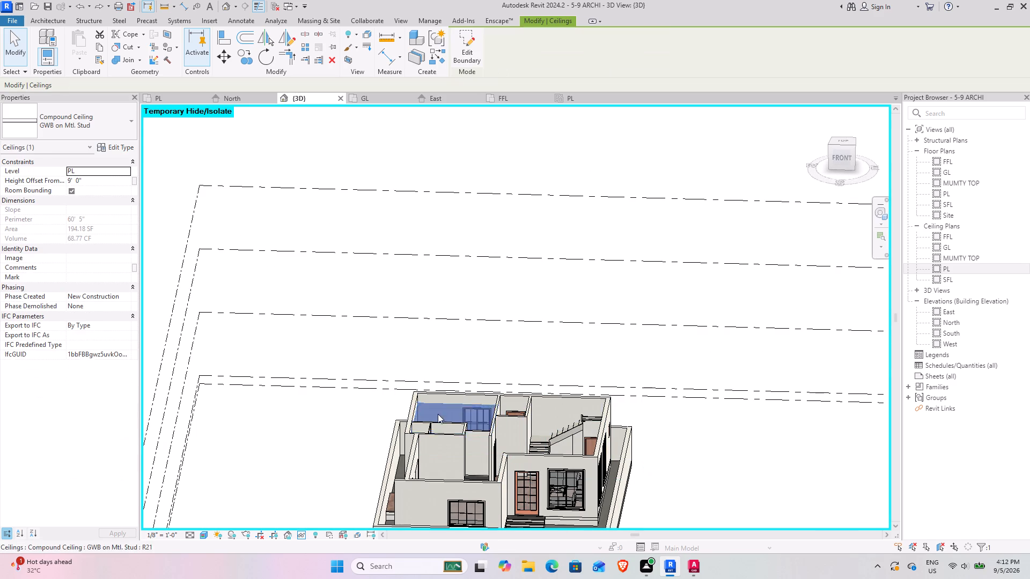
{"action": "left_click", "coordinate": [88, 176]}
{"action": "left_click", "coordinate": [91, 182]}
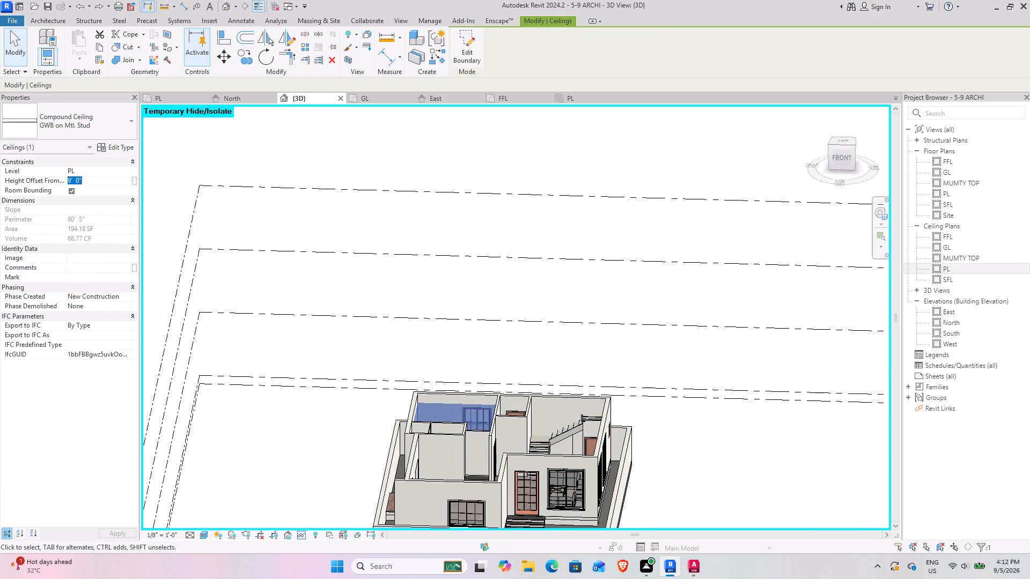
{"action": "type", "text": "10'"}
{"action": "key", "text": "Return"}
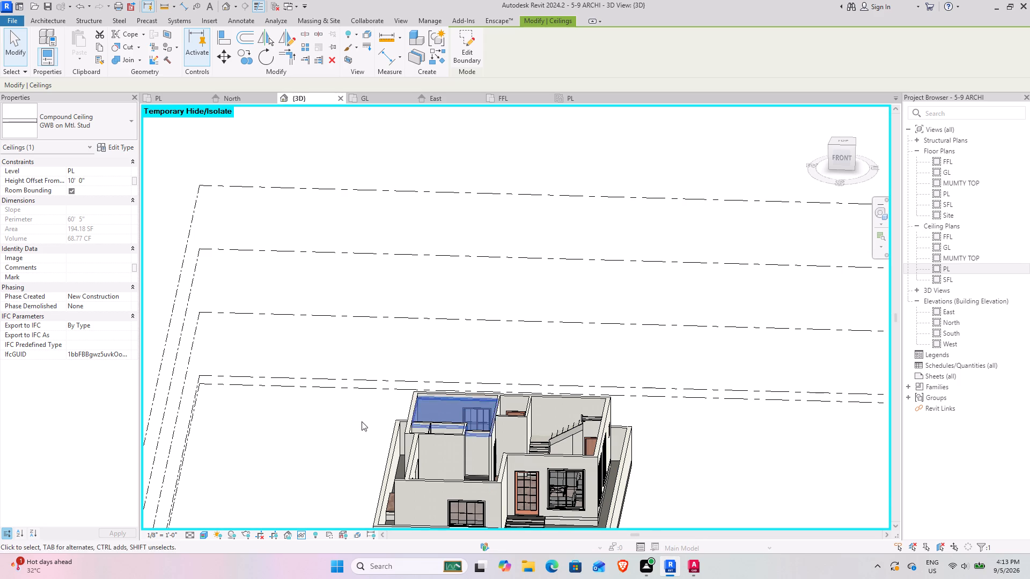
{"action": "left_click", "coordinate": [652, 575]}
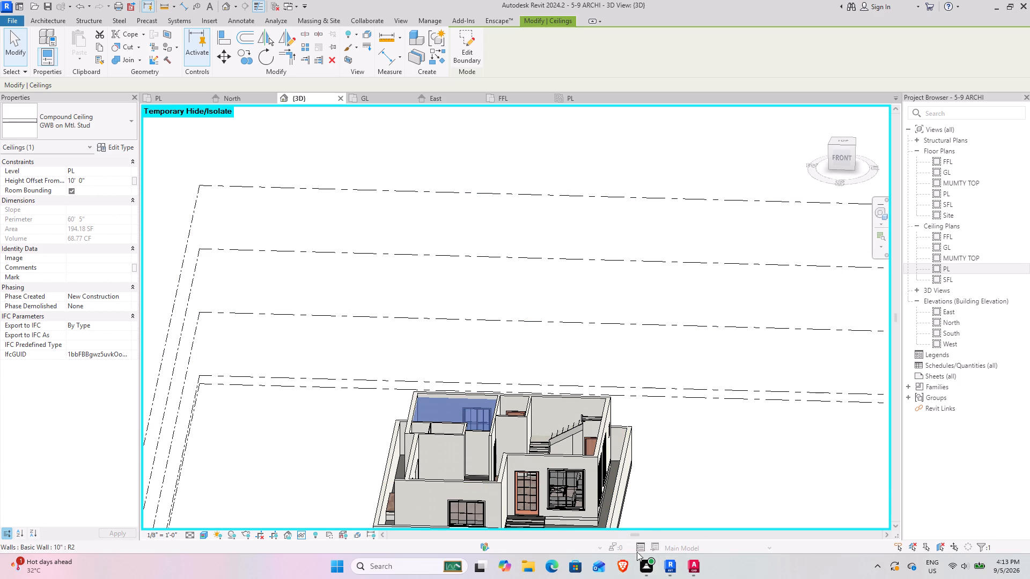
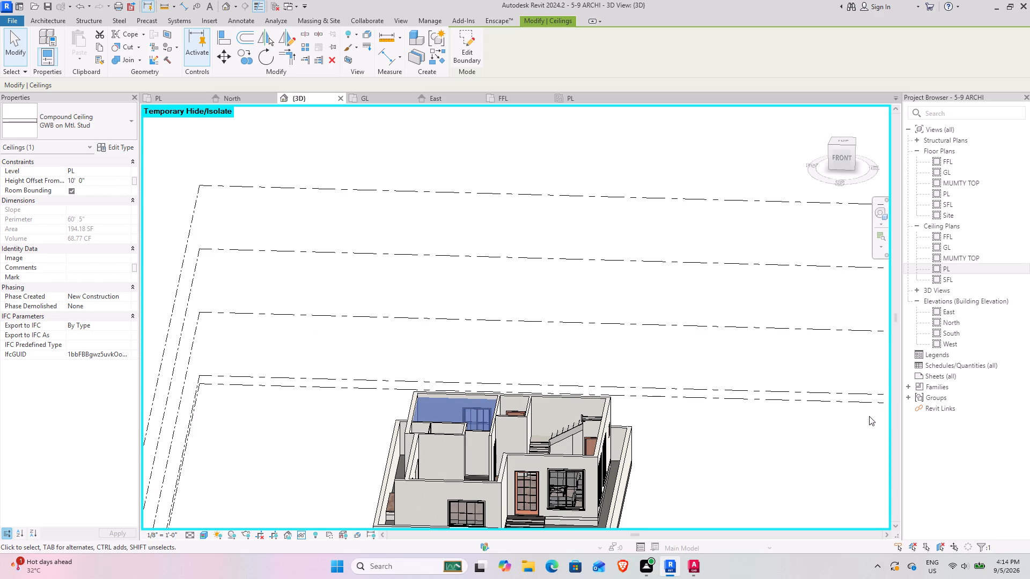
Crop the 3D view to the master bedroom ceiling with a selection box around it.
{"action": "left_click", "coordinate": [716, 439]}
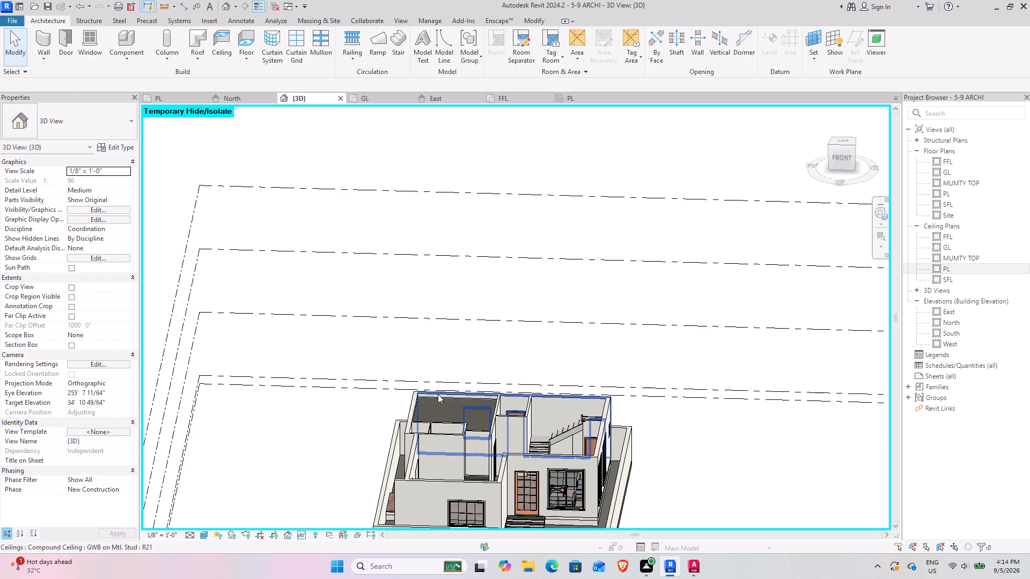
{"action": "middle_click_drag", "start_coordinate": [476, 395], "coordinate": [351, 444], "text": "shift"}
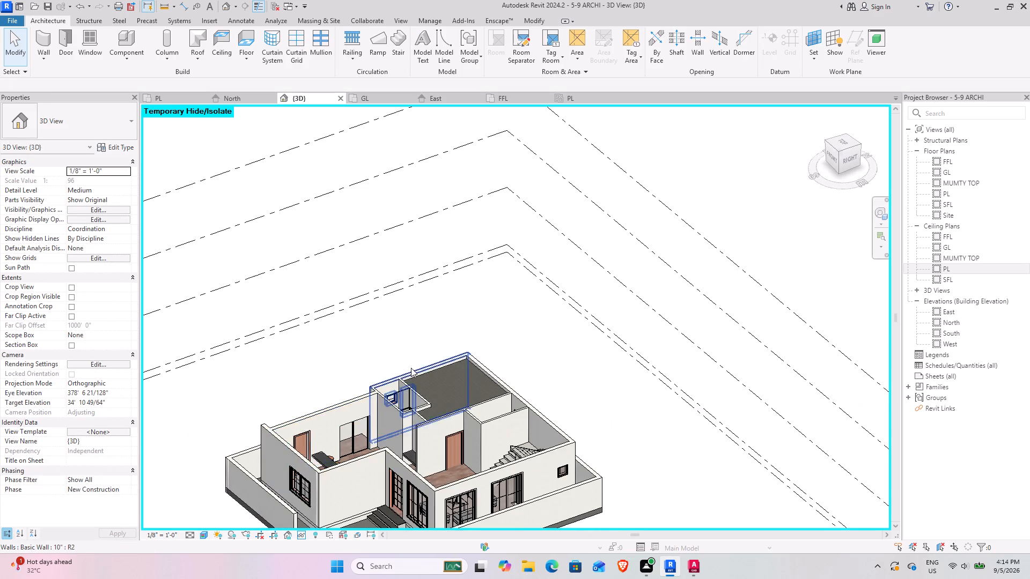
{"action": "scroll", "coordinate": [440, 407], "scroll_direction": "up", "scroll_amount": 4}
{"action": "left_click", "coordinate": [423, 365]}
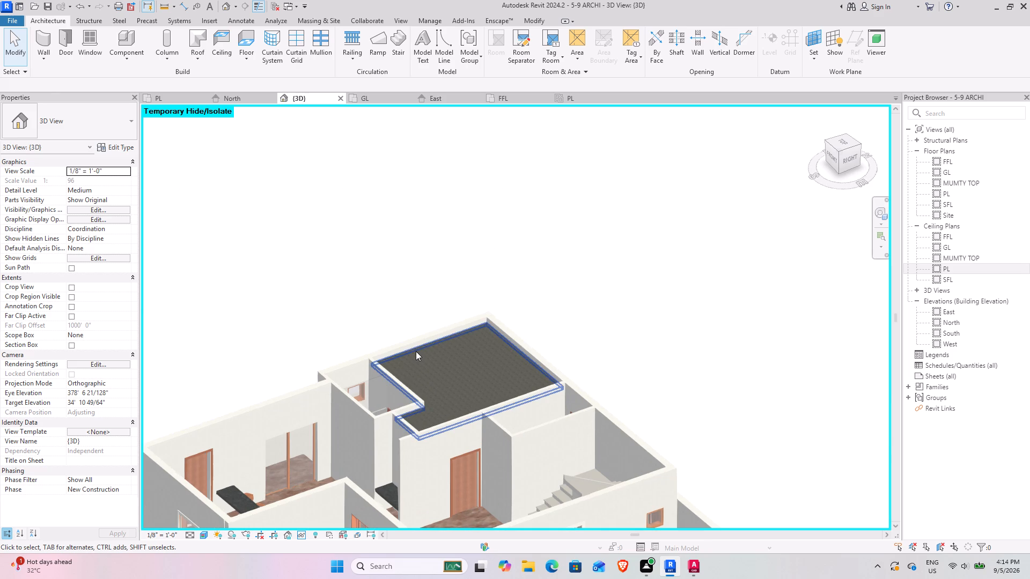
{"action": "left_click", "coordinate": [416, 351]}
{"action": "middle_click_drag", "start_coordinate": [448, 375], "coordinate": [517, 314], "text": "shift"}
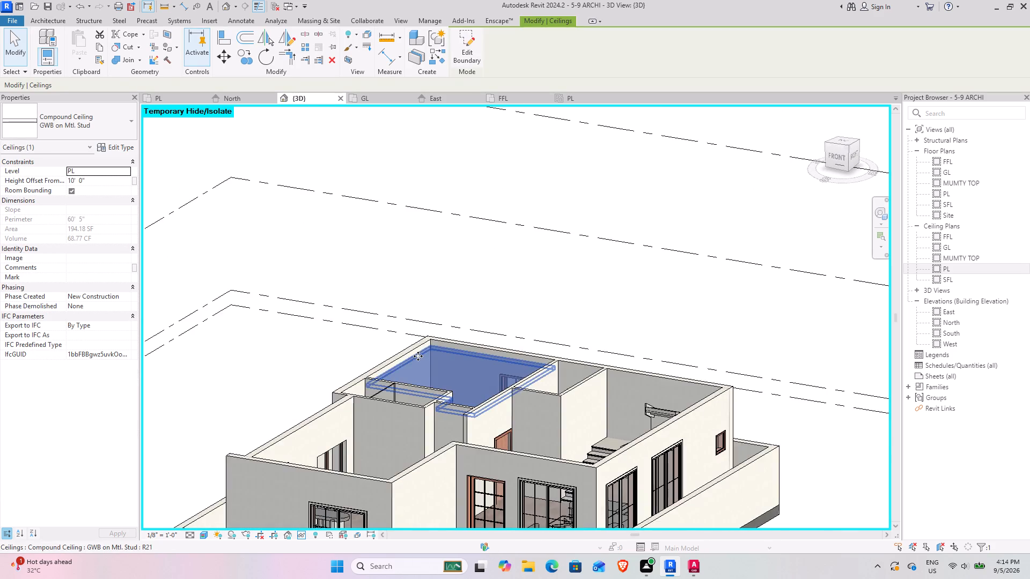
{"action": "scroll", "coordinate": [420, 357], "scroll_direction": "up", "scroll_amount": 5}
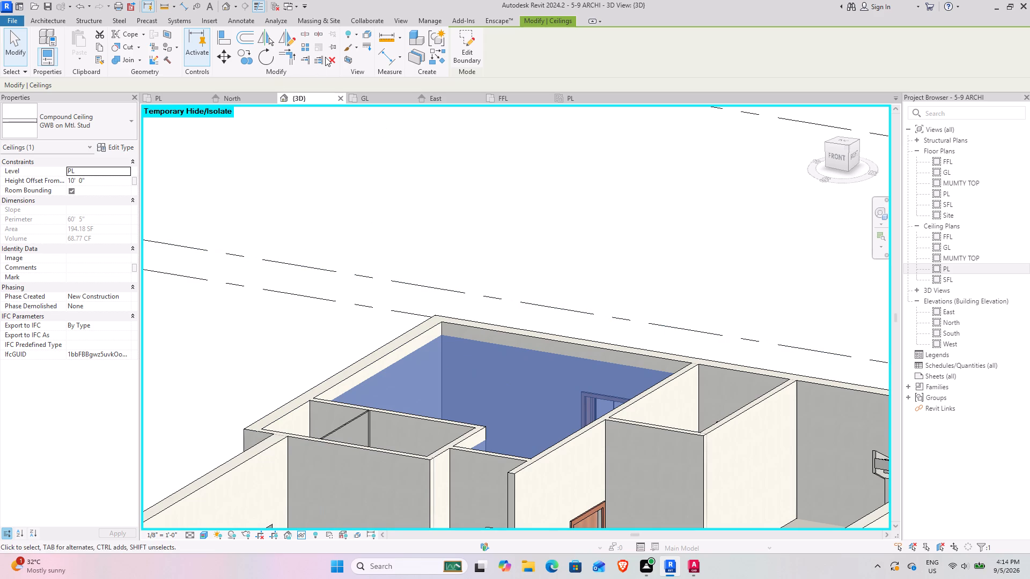
{"action": "left_click", "coordinate": [343, 61]}
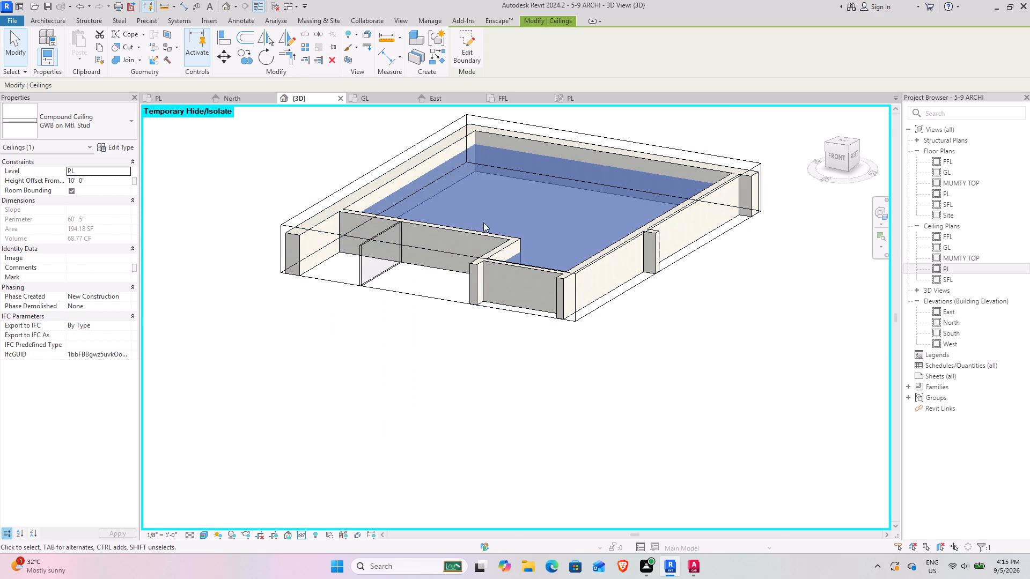
{"action": "left_click", "coordinate": [439, 375]}
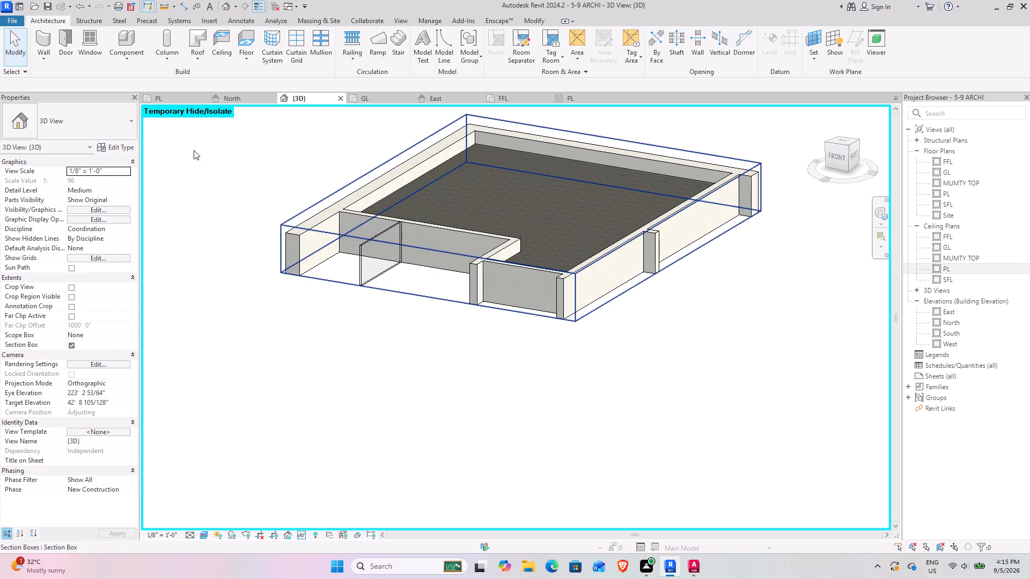
Start a model in-place component in the Generic Models category, accepting the default name.
{"action": "left_click", "coordinate": [121, 52]}
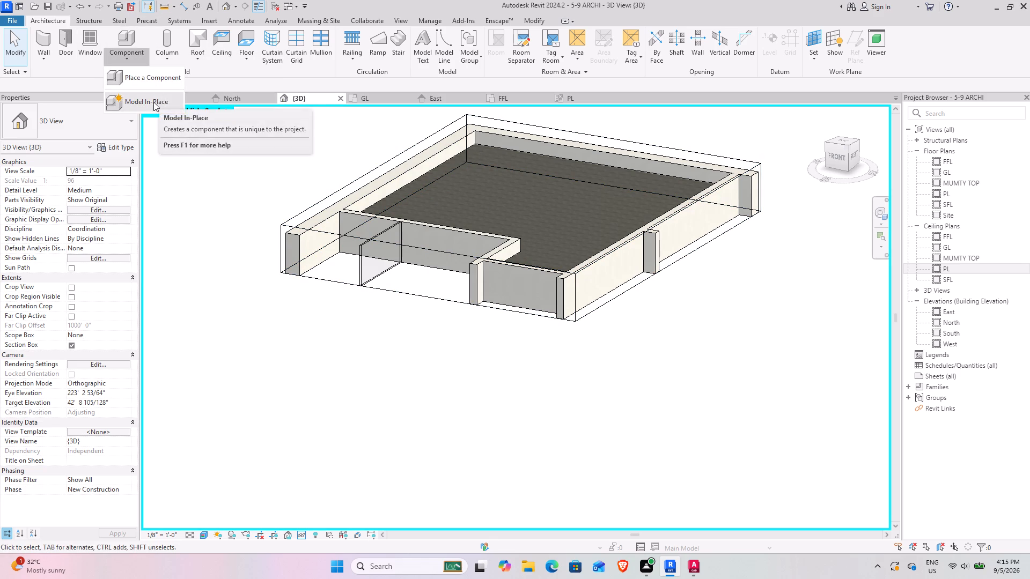
{"action": "left_click", "coordinate": [153, 102]}
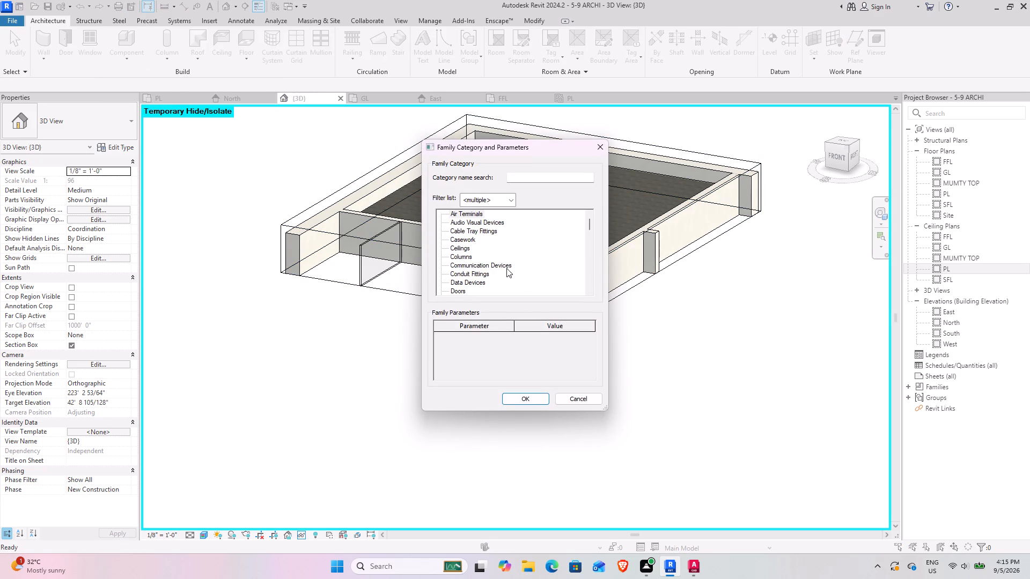
{"action": "left_click", "coordinate": [503, 262]}
{"action": "type", "text": "g"}
{"action": "key", "text": "space"}
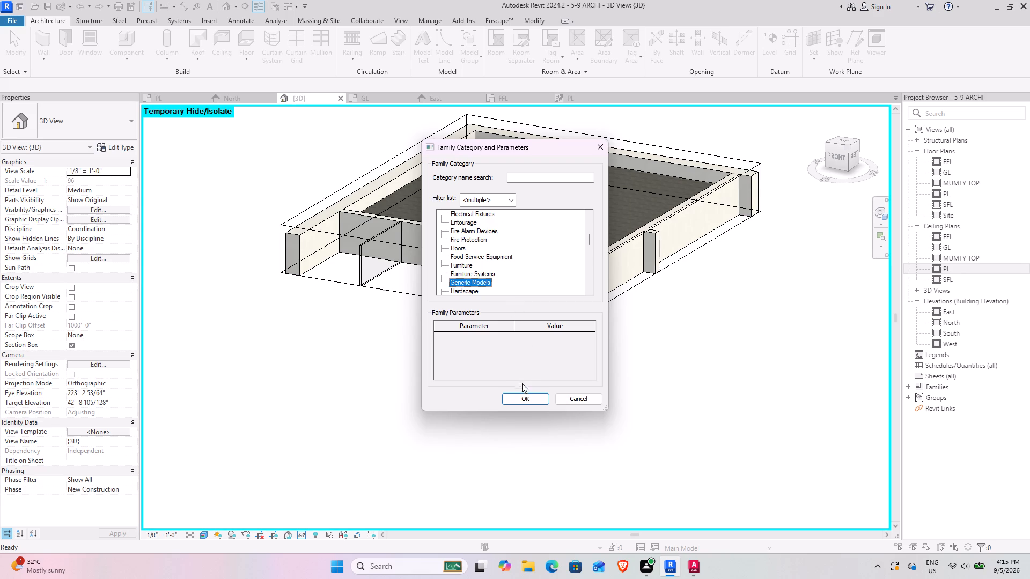
{"action": "left_click", "coordinate": [524, 396]}
{"action": "left_click", "coordinate": [517, 300]}
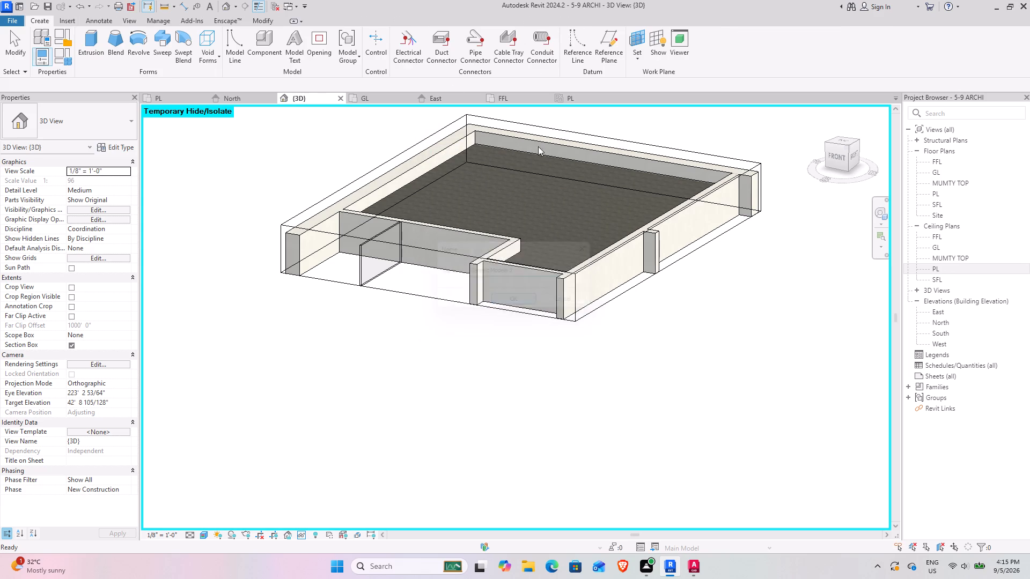
Start a solid extrusion and pick the underside of the master bedroom ceiling as its work plane.
{"action": "left_click", "coordinate": [89, 42]}
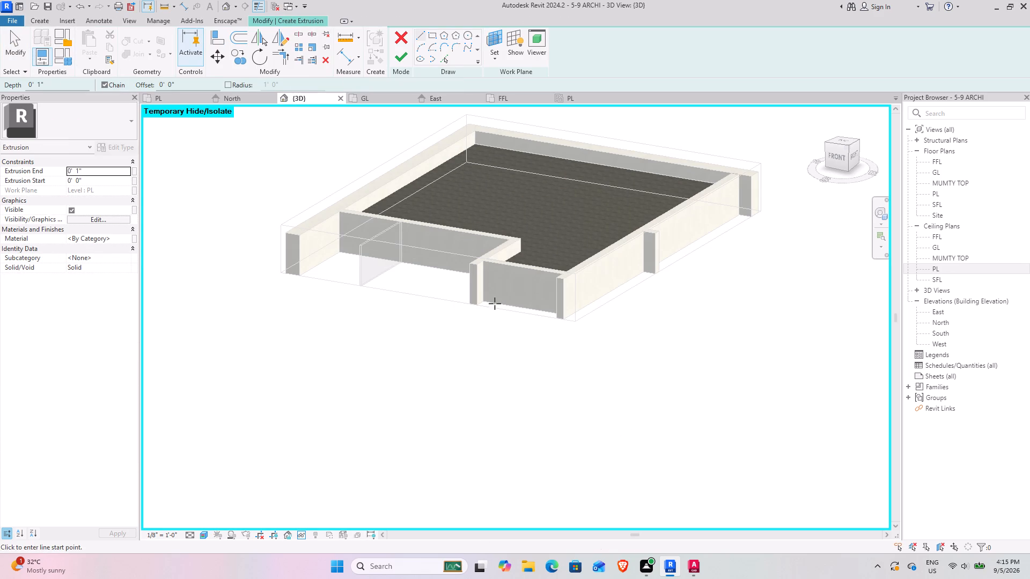
{"action": "left_click", "coordinate": [490, 50]}
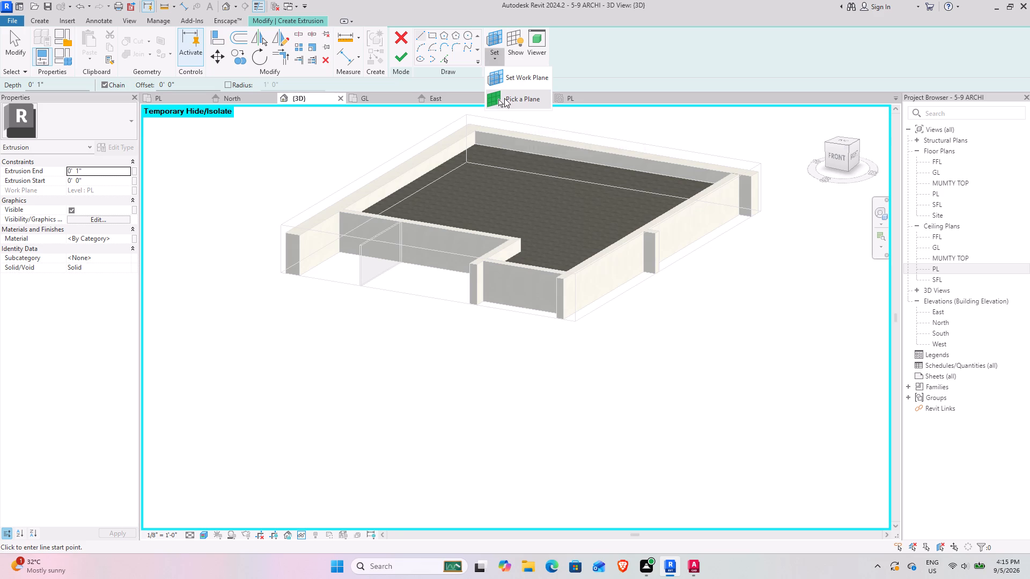
{"action": "left_click", "coordinate": [504, 98]}
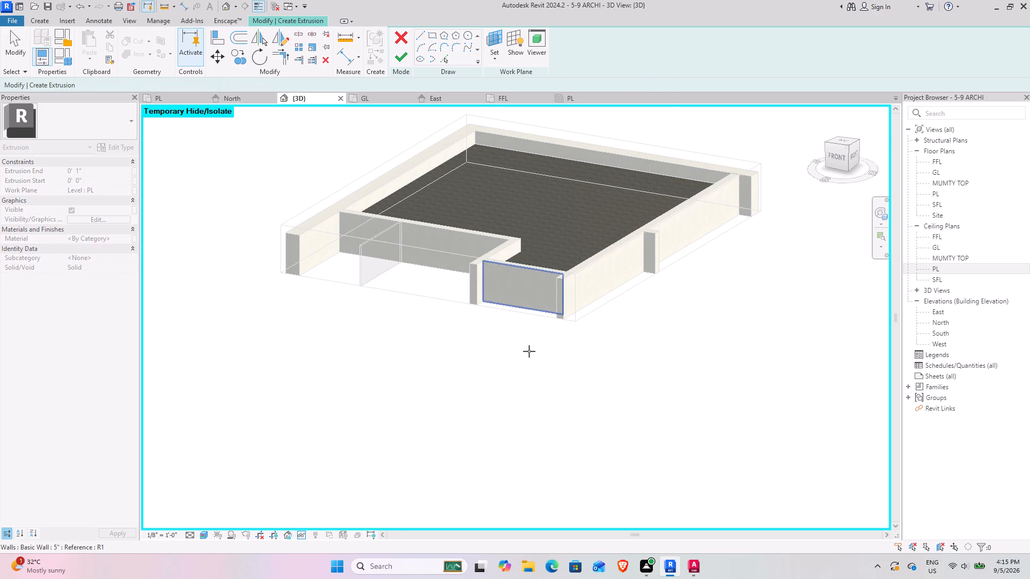
{"action": "middle_click_drag", "start_coordinate": [529, 351], "coordinate": [557, 90], "text": "shift"}
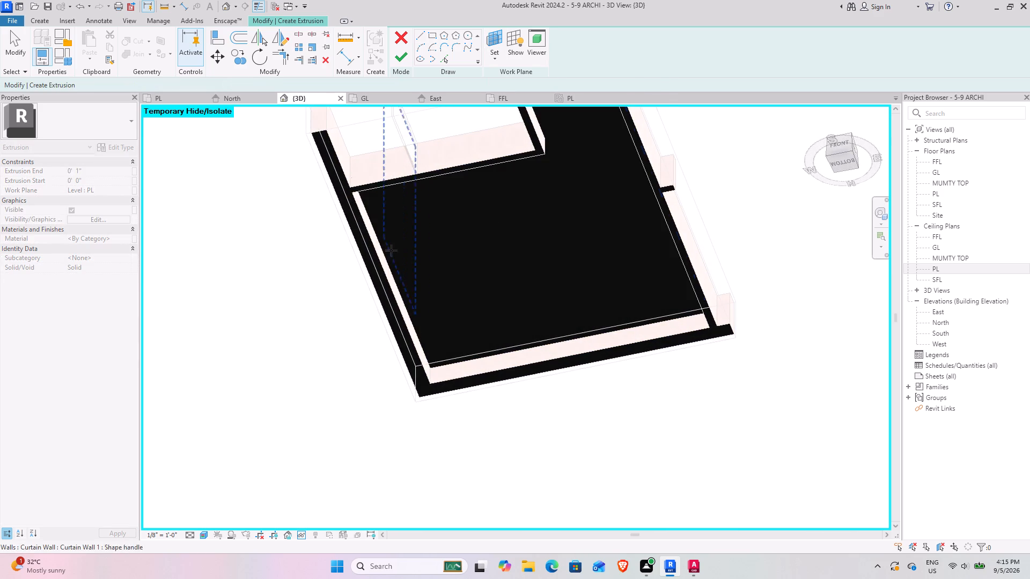
{"action": "left_click", "coordinate": [385, 252]}
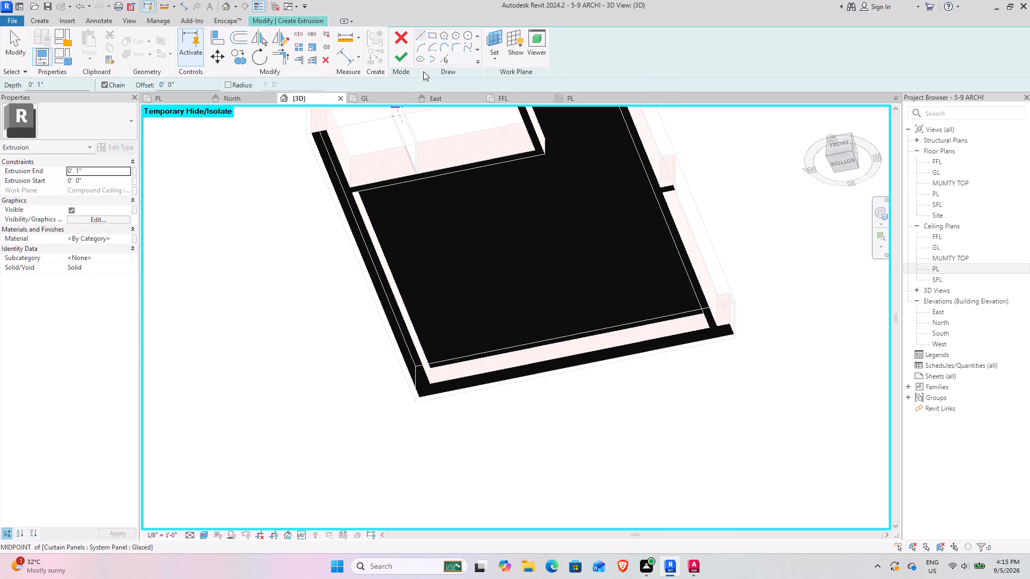
Orient the 3D view to Bottom and set its visual style to Hidden Line.
{"action": "left_click", "coordinate": [835, 163]}
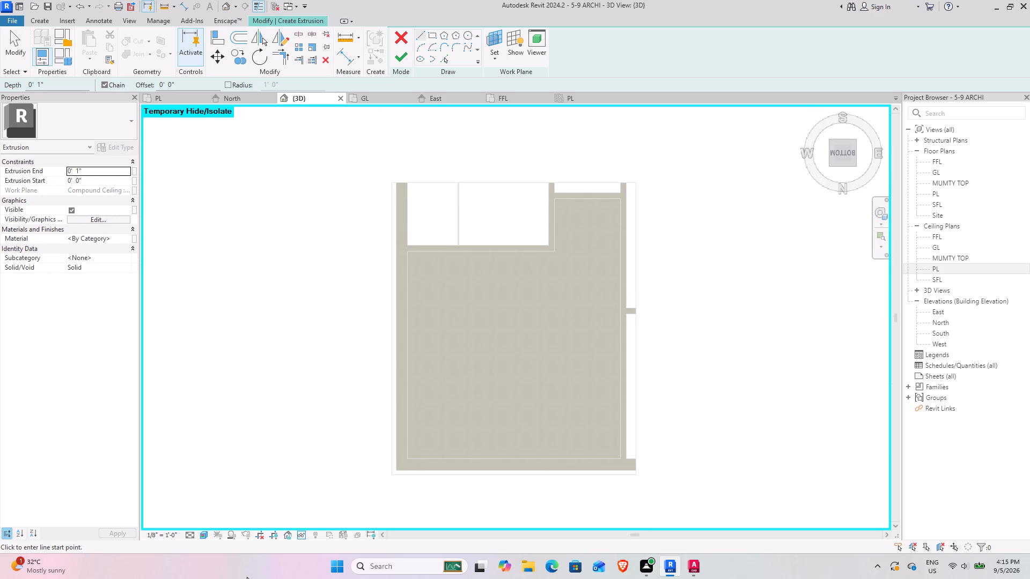
{"action": "left_click", "coordinate": [205, 526]}
{"action": "left_click", "coordinate": [206, 532]}
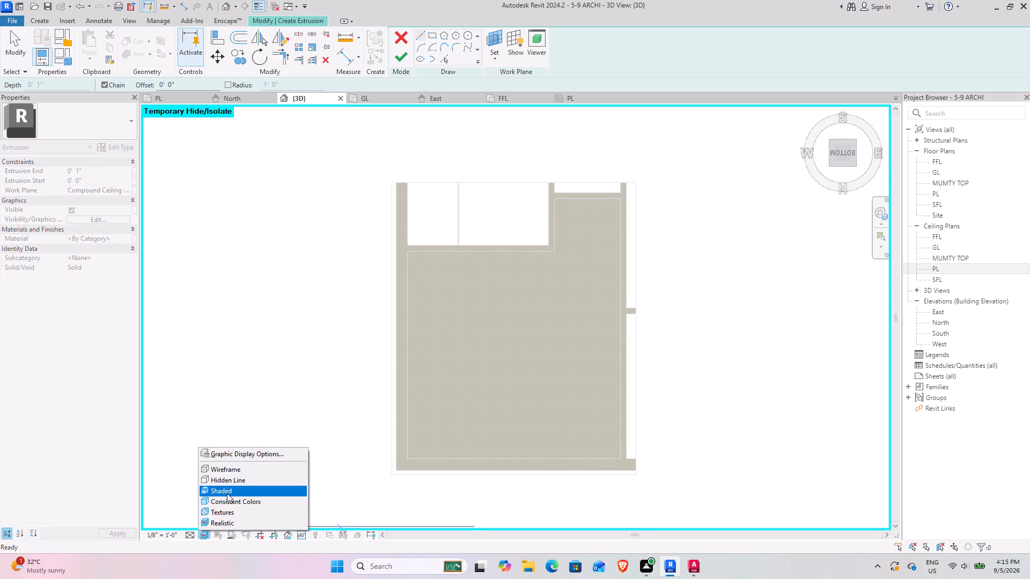
{"action": "left_click", "coordinate": [237, 477]}
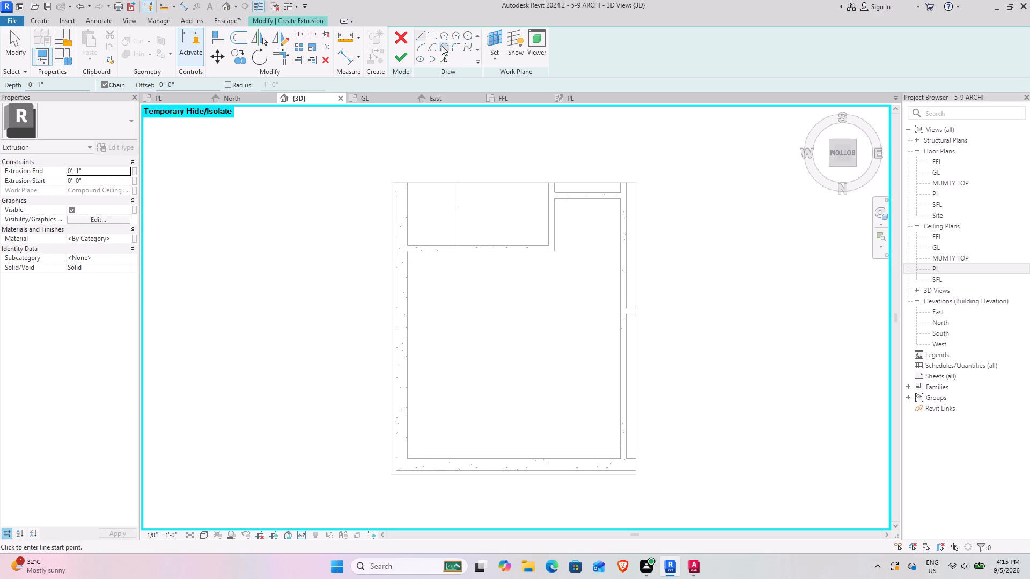
Choose the rectangle tool for the extrusion profile and open its offset value for editing.
{"action": "left_click", "coordinate": [435, 33]}
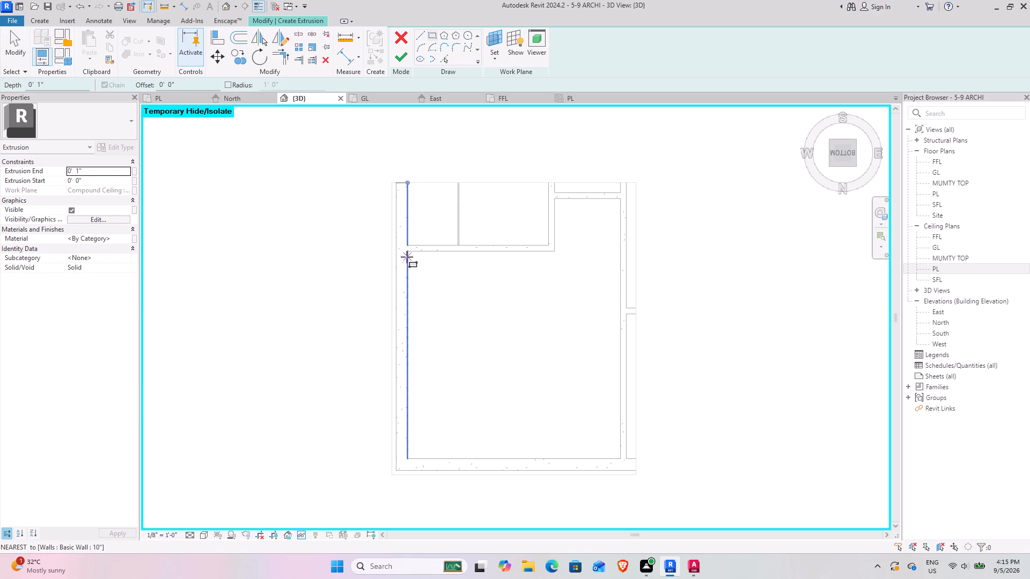
{"action": "left_click_drag", "start_coordinate": [183, 85], "coordinate": [125, 72]}
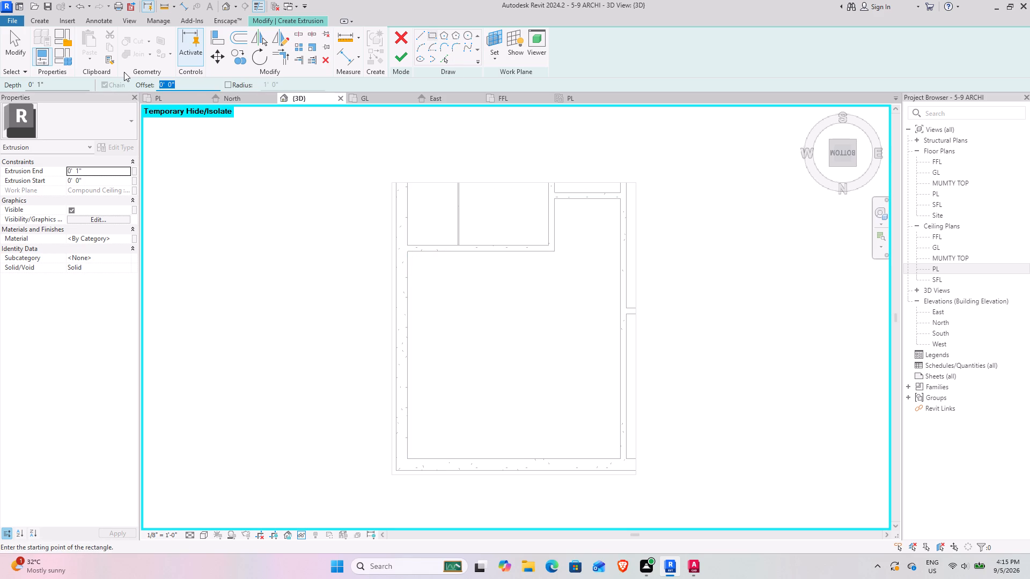
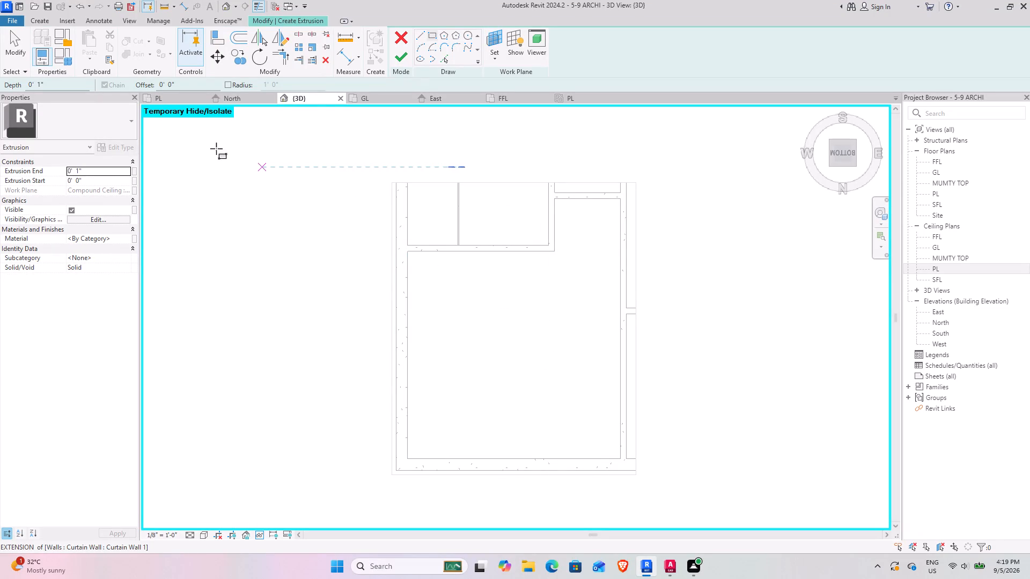
Sketch the outer profile rectangle from wall face to wall face over the master bedroom ceiling's main area, excluding the small recess.
{"action": "left_click", "coordinate": [190, 83]}
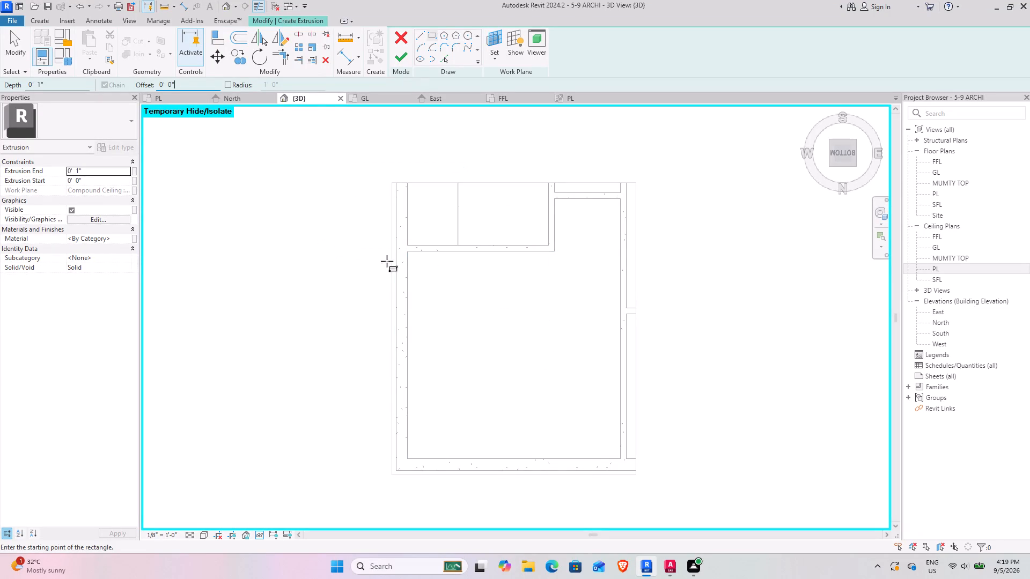
{"action": "left_click", "coordinate": [410, 254]}
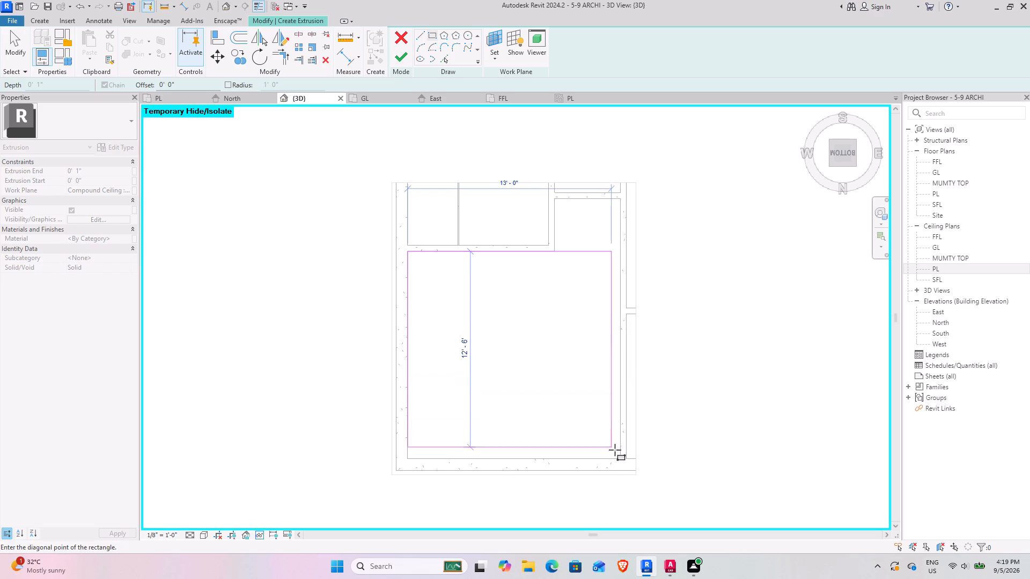
{"action": "left_click", "coordinate": [620, 461]}
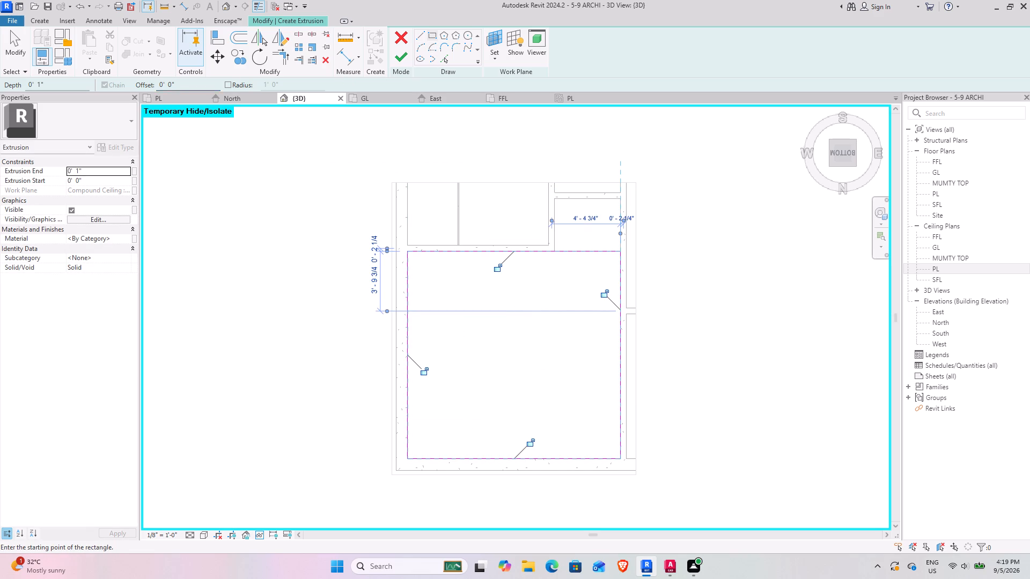
Add an inner rectangle offset 2' 0" inward from the outer profile, about 9' 7" by 9' 3", and finish the extrusion sketch.
{"action": "left_click_drag", "start_coordinate": [181, 85], "coordinate": [133, 83]}
{"action": "key", "text": "2"}
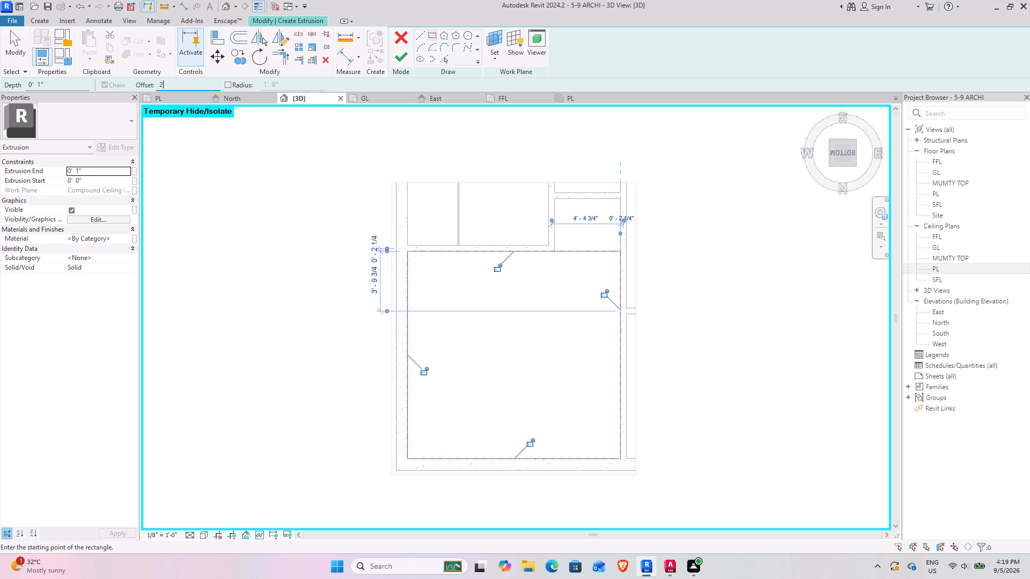
{"action": "key", "text": "apostrophe"}
{"action": "key", "text": "Return"}
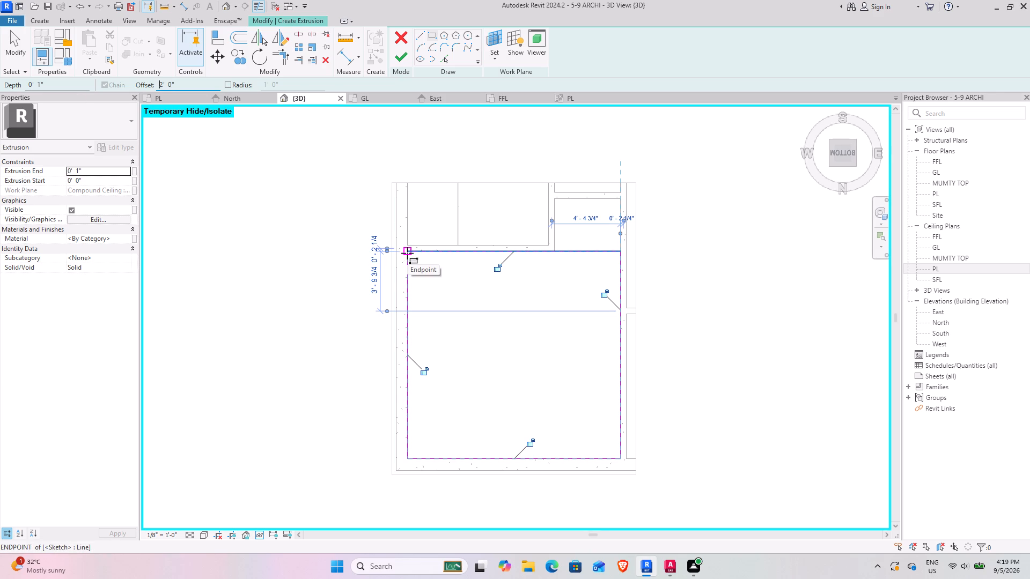
{"action": "left_click", "coordinate": [407, 253]}
{"action": "key", "text": "space"}
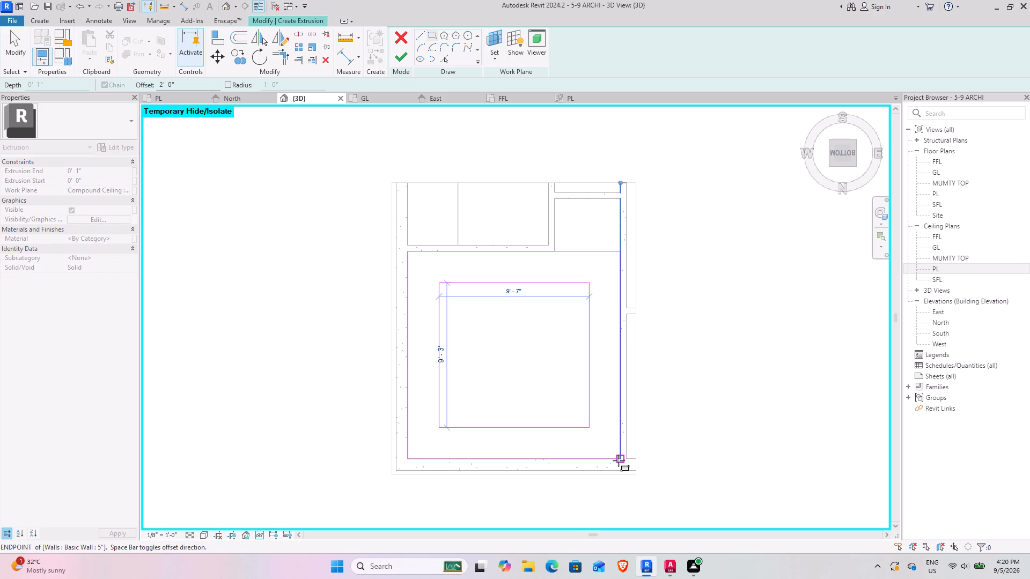
{"action": "left_click", "coordinate": [619, 461]}
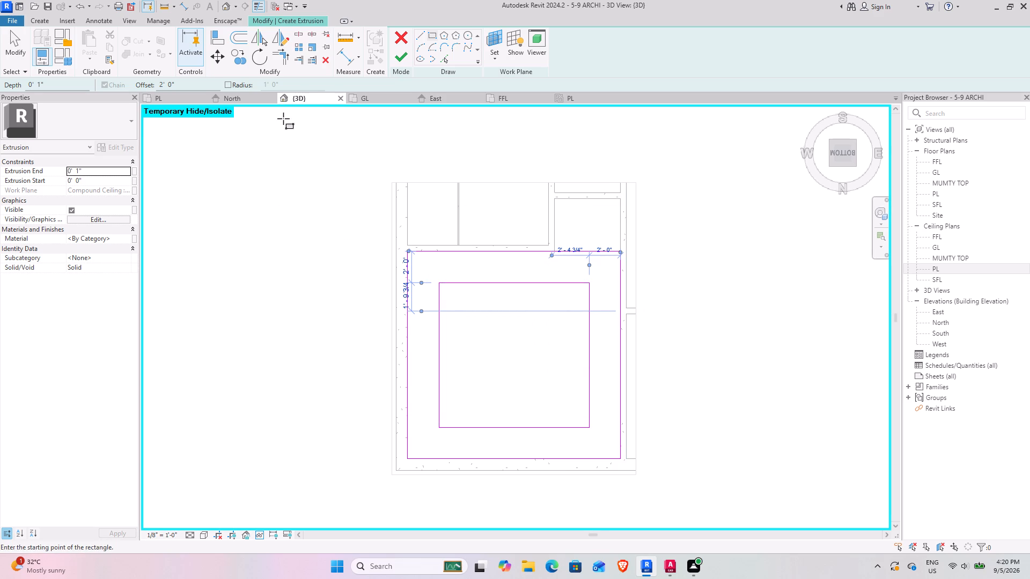
{"action": "left_click", "coordinate": [400, 59]}
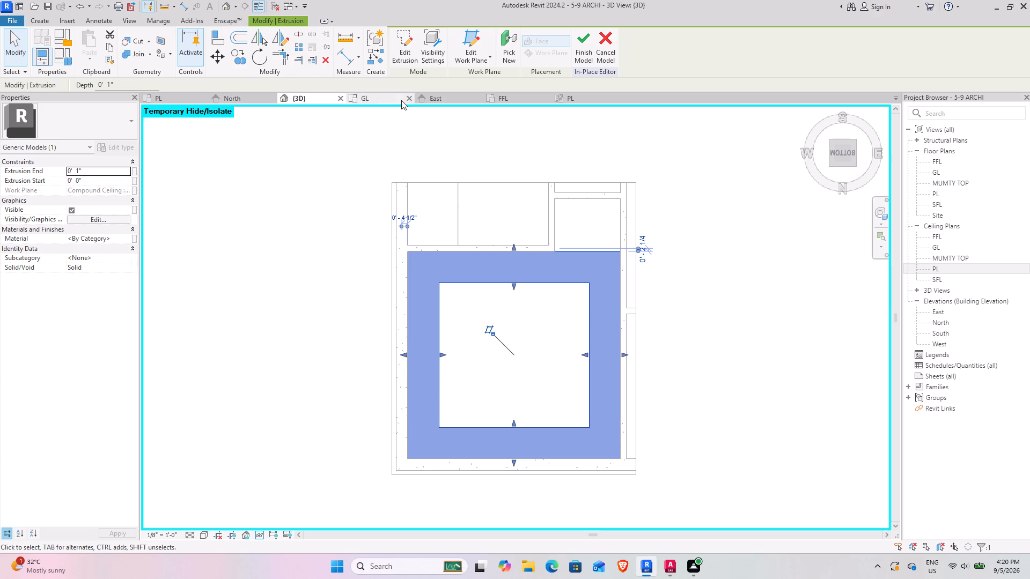
{"action": "left_click", "coordinate": [327, 97]}
{"action": "left_click", "coordinate": [699, 273]}
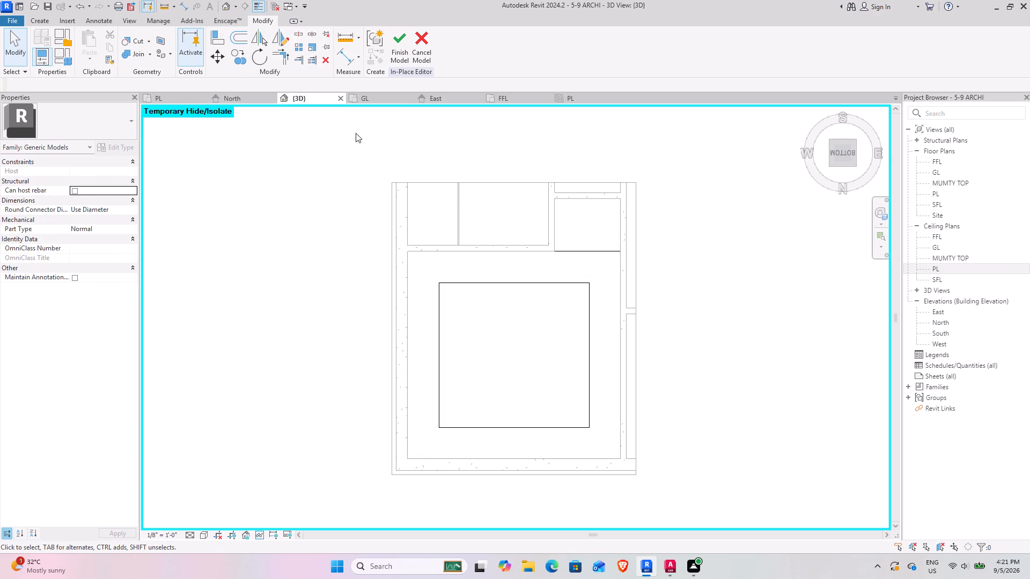
Examine the border extrusion from below and from the sides, using the Shaded and Realistic visual styles.
{"action": "left_click", "coordinate": [202, 536]}
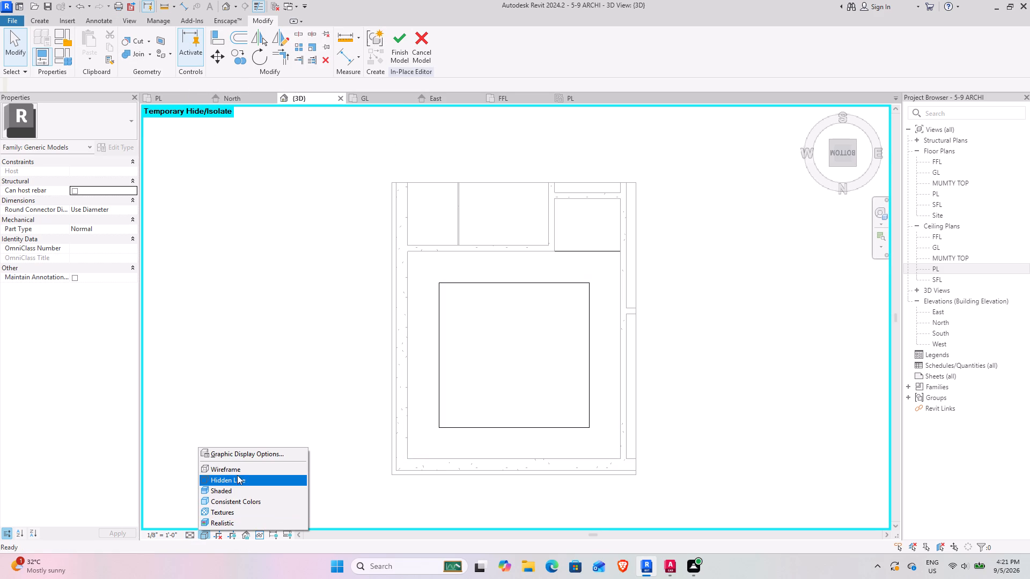
{"action": "left_click", "coordinate": [235, 488]}
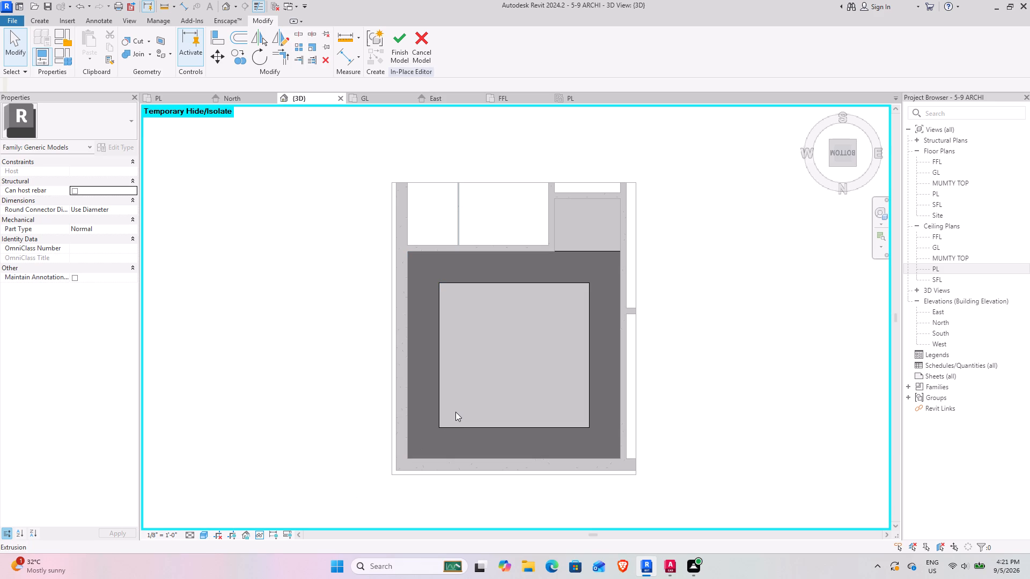
{"action": "middle_click_drag", "start_coordinate": [533, 375], "coordinate": [523, 394], "text": "shift"}
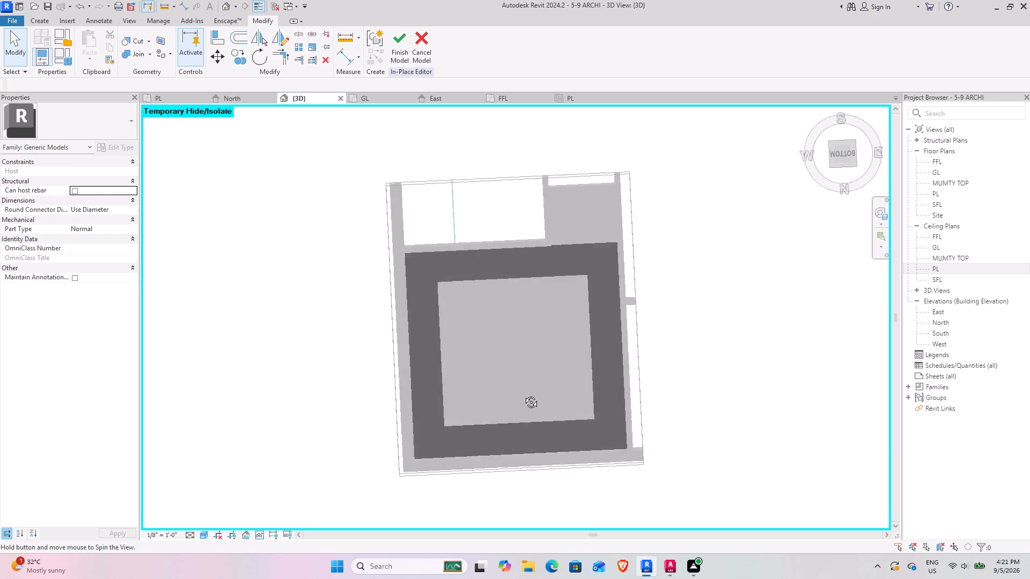
{"action": "middle_click_drag", "start_coordinate": [523, 394], "coordinate": [429, 567], "text": "shift"}
{"action": "middle_click_drag", "start_coordinate": [517, 354], "coordinate": [472, 440], "text": "shift"}
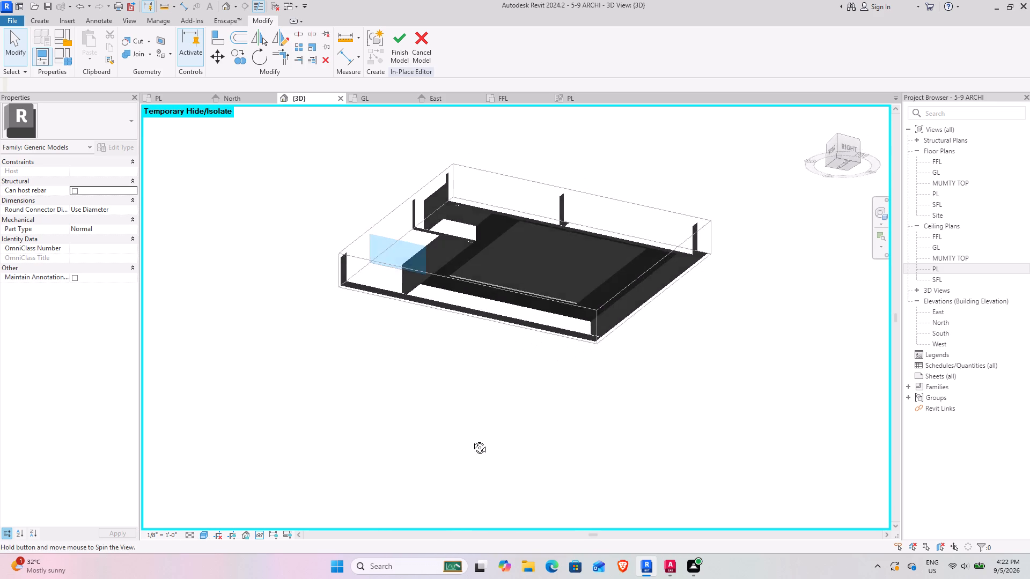
{"action": "middle_click_drag", "start_coordinate": [472, 440], "coordinate": [466, 461], "text": "shift"}
{"action": "scroll", "coordinate": [498, 254], "scroll_direction": "up", "scroll_amount": 4}
{"action": "middle_click_drag", "start_coordinate": [568, 271], "coordinate": [533, 299], "text": "shift"}
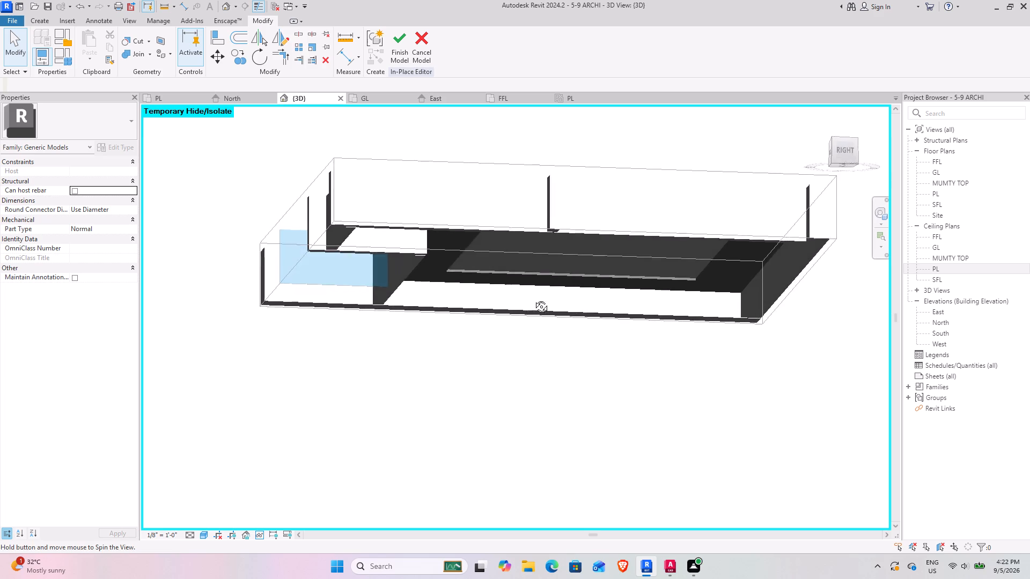
{"action": "middle_click_drag", "start_coordinate": [533, 299], "coordinate": [532, 274], "text": "shift"}
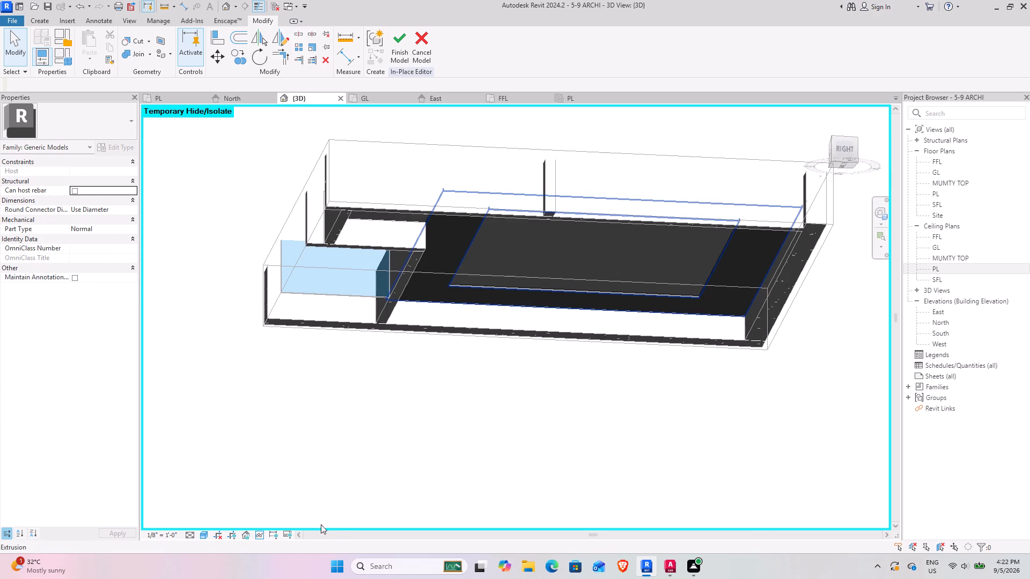
{"action": "left_click", "coordinate": [201, 533]}
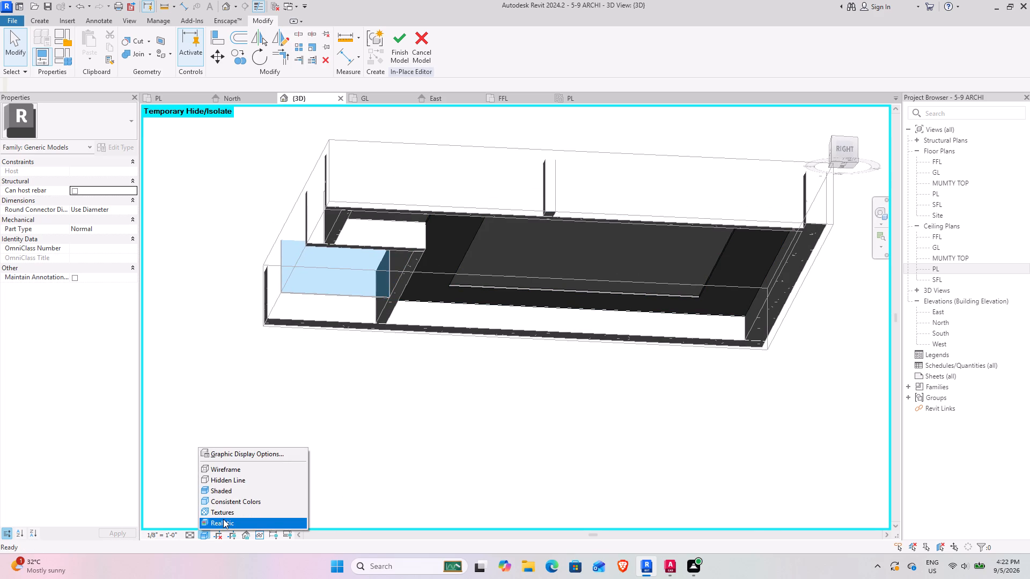
{"action": "left_click", "coordinate": [223, 519]}
{"action": "scroll", "coordinate": [531, 339], "scroll_direction": "up", "scroll_amount": 1, "text": "shift"}
{"action": "middle_click_drag", "start_coordinate": [531, 339], "coordinate": [658, 351], "text": "shift"}
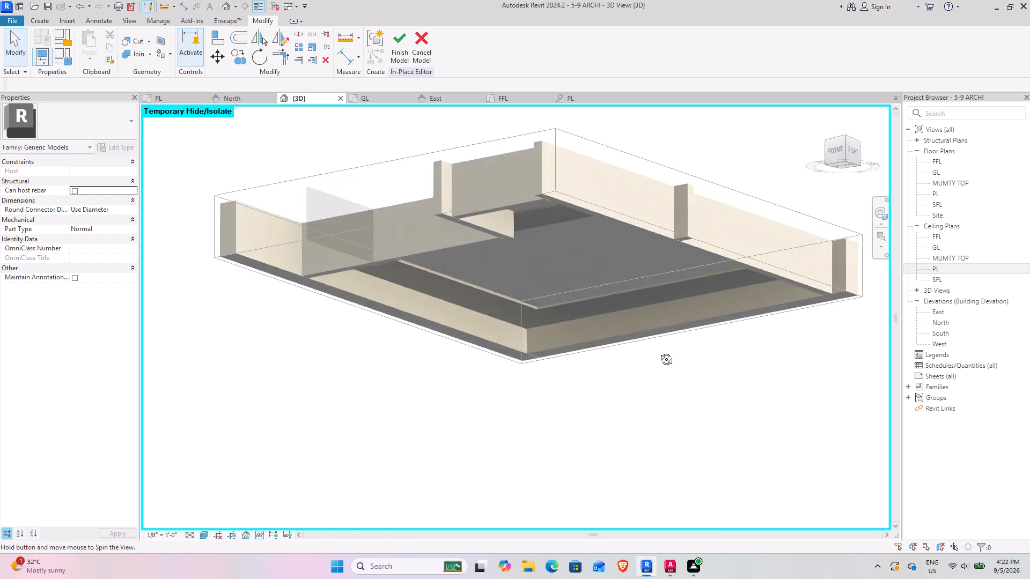
{"action": "middle_click_drag", "start_coordinate": [658, 351], "coordinate": [823, 374], "text": "shift"}
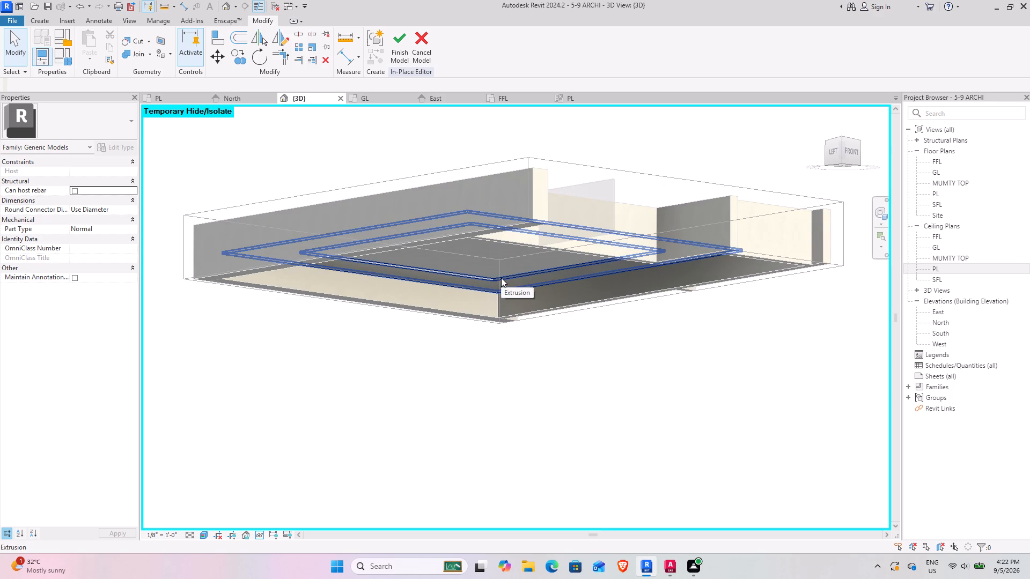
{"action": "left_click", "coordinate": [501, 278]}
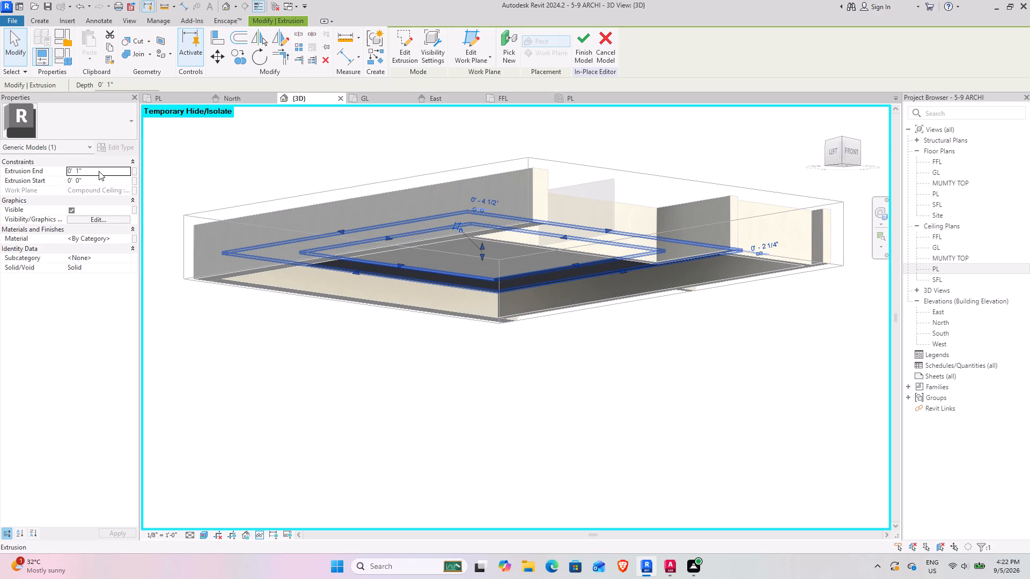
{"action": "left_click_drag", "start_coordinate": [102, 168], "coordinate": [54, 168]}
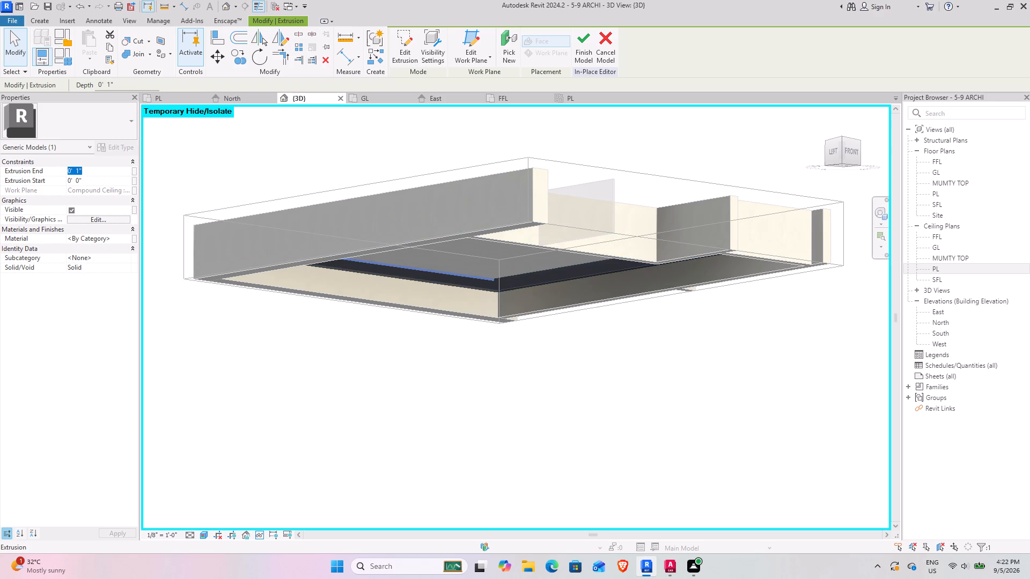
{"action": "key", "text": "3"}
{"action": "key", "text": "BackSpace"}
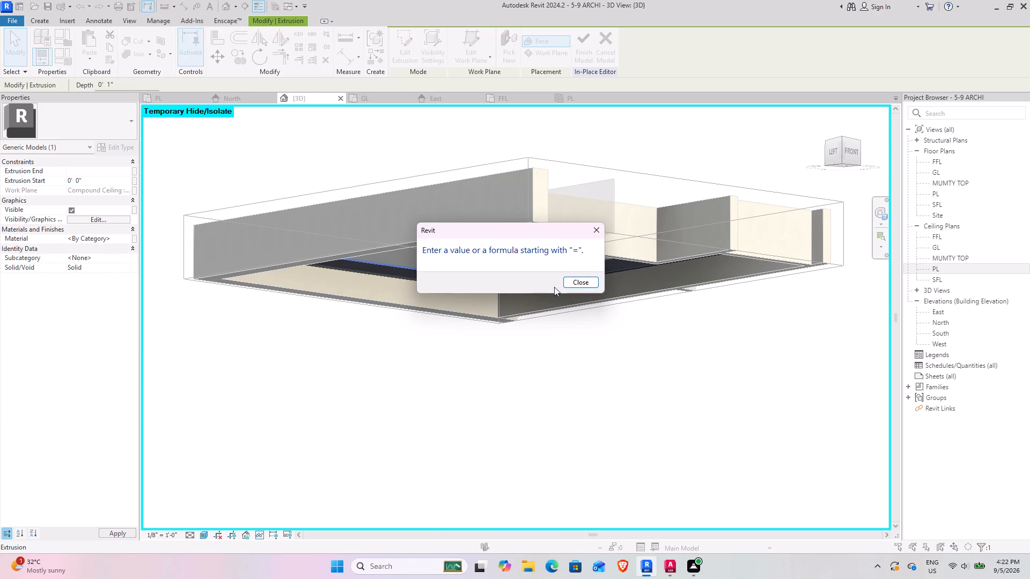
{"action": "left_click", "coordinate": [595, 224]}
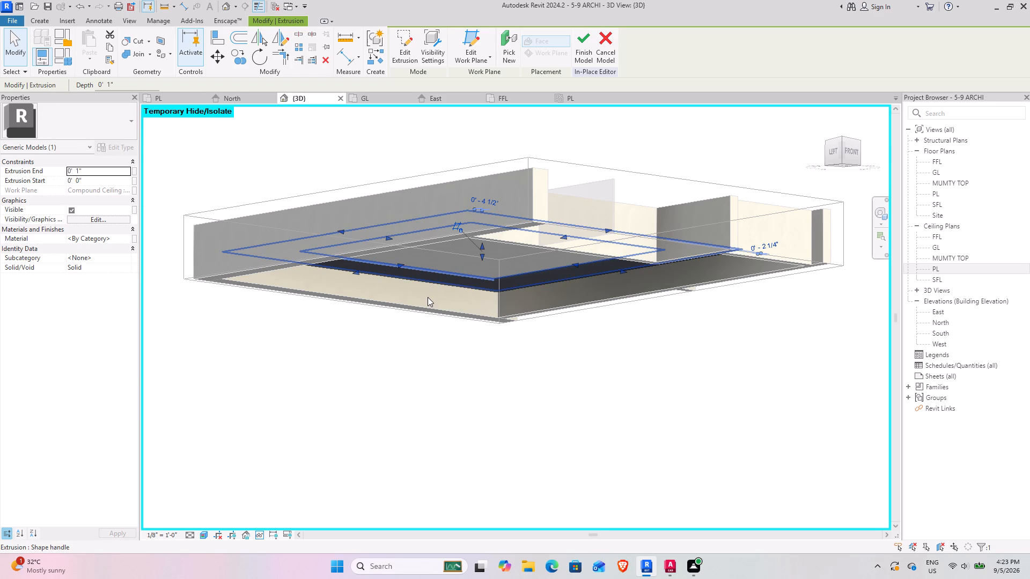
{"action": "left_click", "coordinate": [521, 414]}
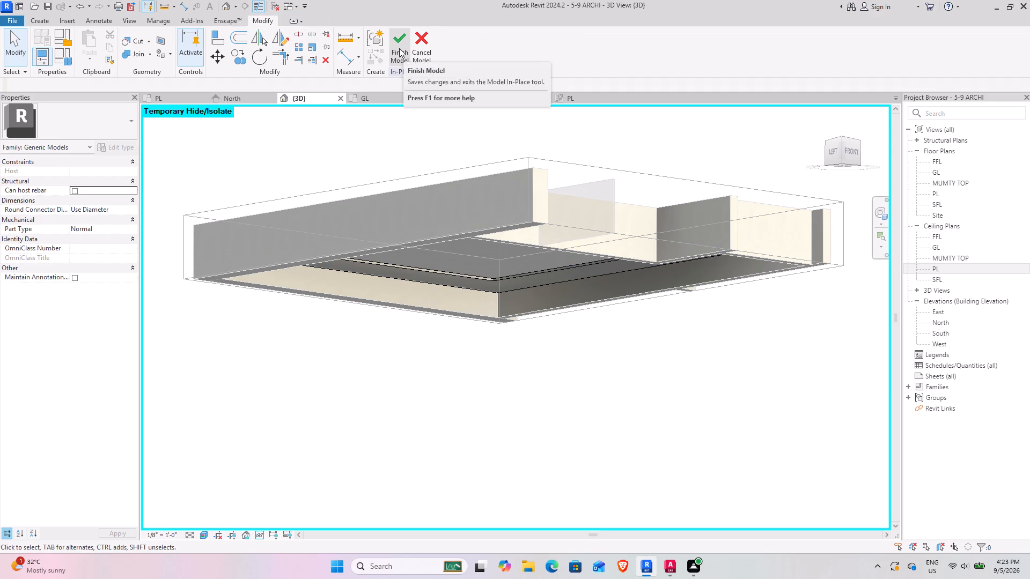
Finish the in-place ceiling border model.
{"action": "left_click", "coordinate": [399, 48]}
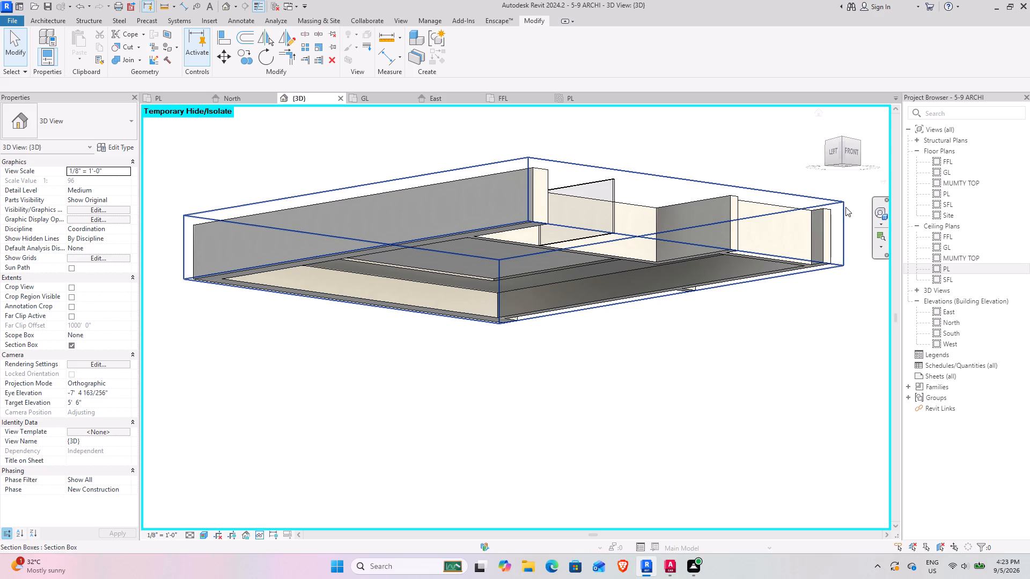
Orient the 3D view to Bottom with south uppermost and set its visual style to Hidden Line.
{"action": "middle_click_drag", "start_coordinate": [841, 213], "coordinate": [834, 154], "text": "shift"}
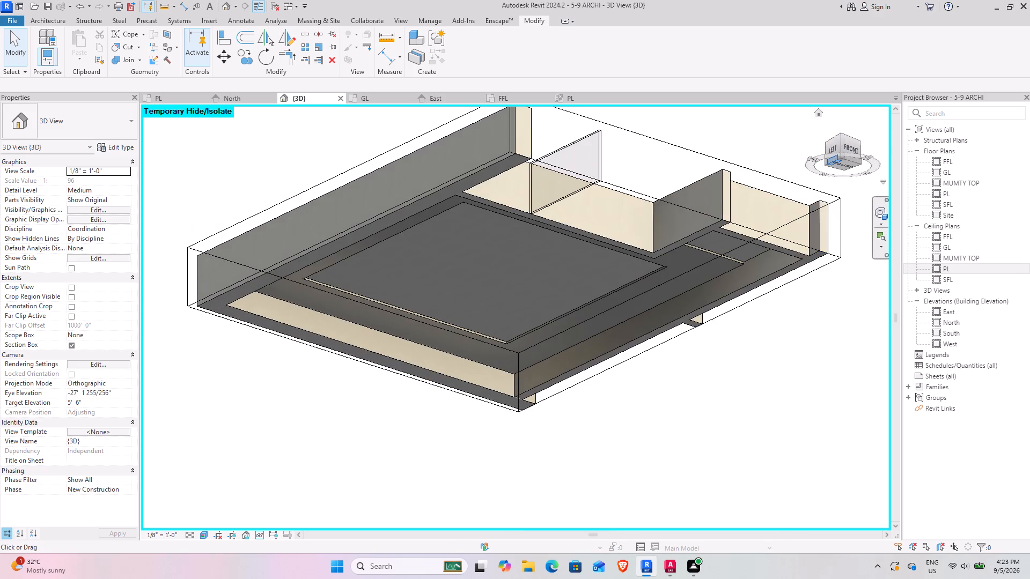
{"action": "left_click", "coordinate": [837, 162]}
{"action": "left_click", "coordinate": [841, 159]}
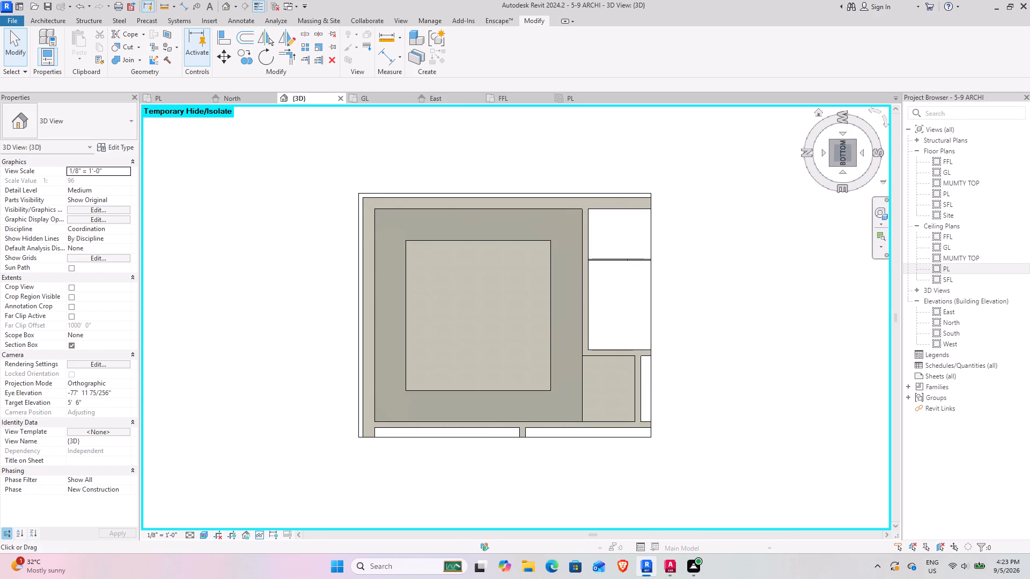
{"action": "left_click", "coordinate": [824, 151]}
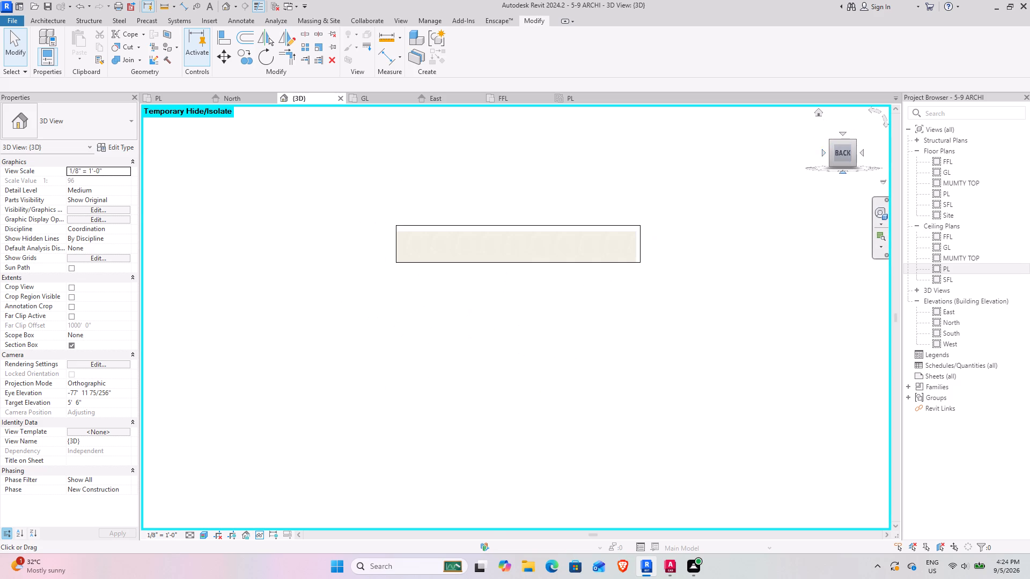
{"action": "middle_click_drag", "start_coordinate": [609, 317], "coordinate": [615, 294], "text": "shift"}
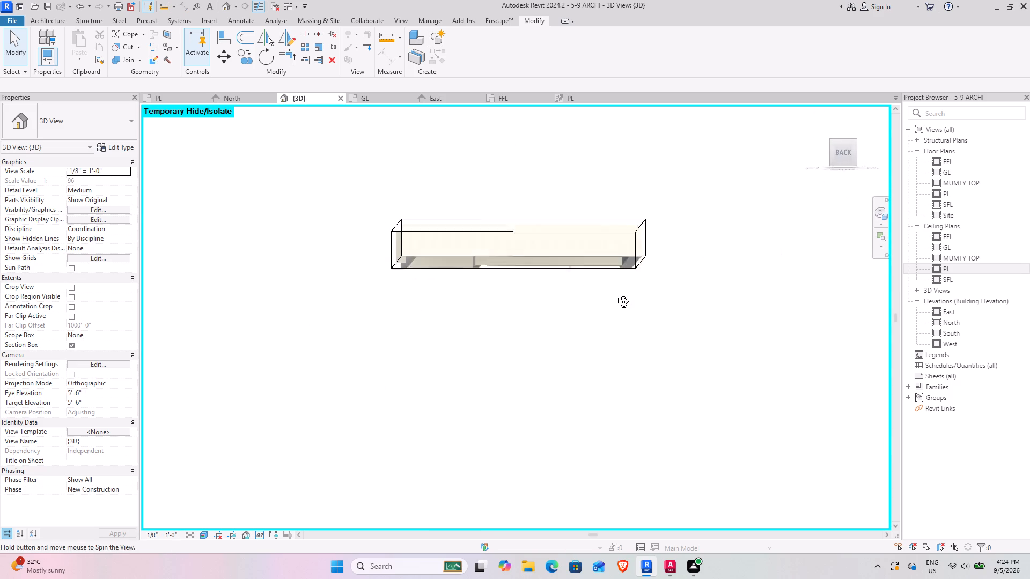
{"action": "middle_click_drag", "start_coordinate": [615, 294], "coordinate": [608, 209], "text": "shift"}
{"action": "middle_click_drag", "start_coordinate": [807, 221], "coordinate": [807, 268], "text": "shift"}
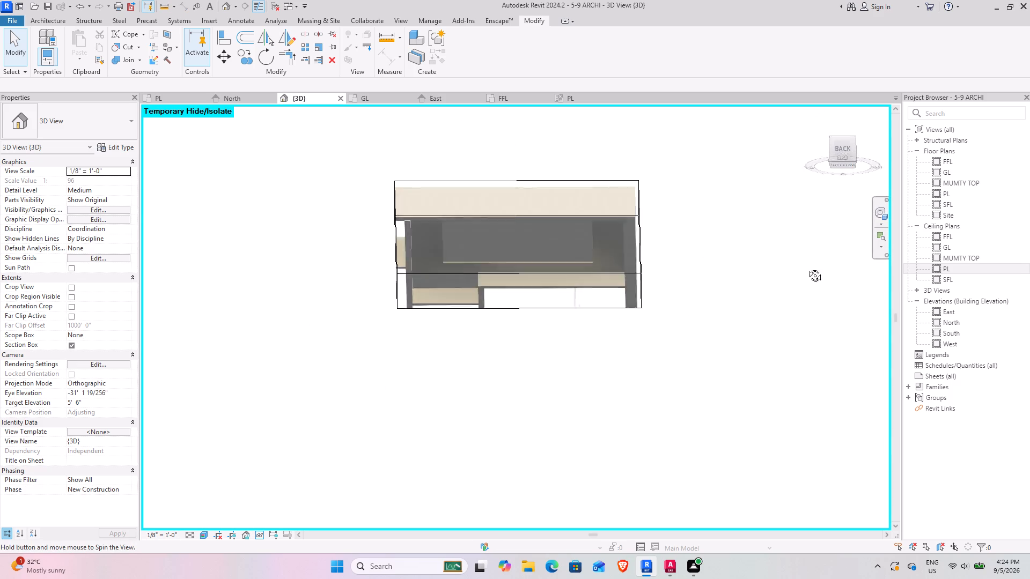
{"action": "middle_click_drag", "start_coordinate": [807, 268], "coordinate": [794, 455], "text": "shift"}
{"action": "middle_click_drag", "start_coordinate": [812, 251], "coordinate": [417, 174], "text": "shift"}
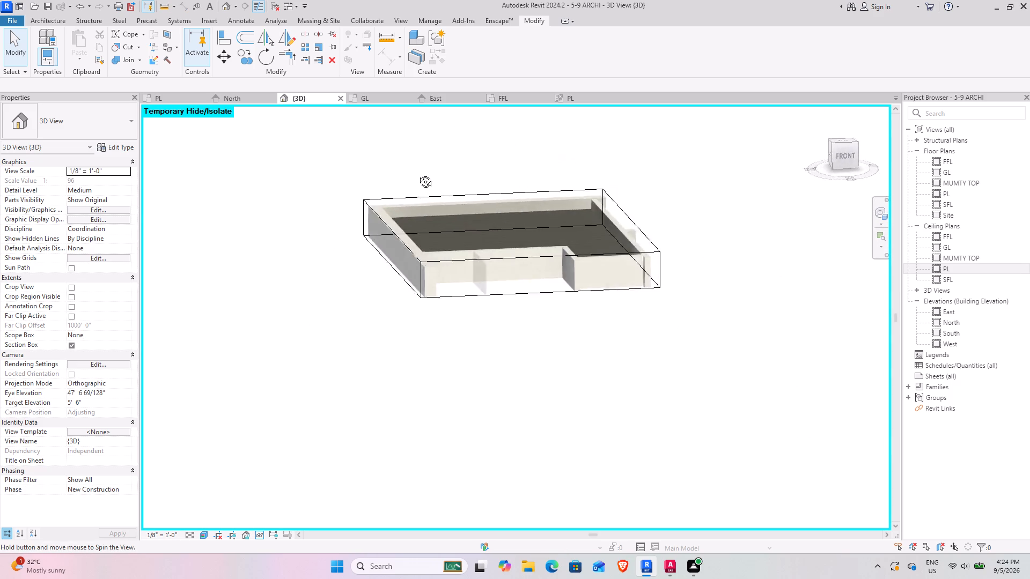
{"action": "middle_click_drag", "start_coordinate": [417, 174], "coordinate": [396, 101], "text": "shift"}
{"action": "middle_click_drag", "start_coordinate": [746, 277], "coordinate": [754, 126], "text": "shift"}
{"action": "left_click", "coordinate": [842, 165]}
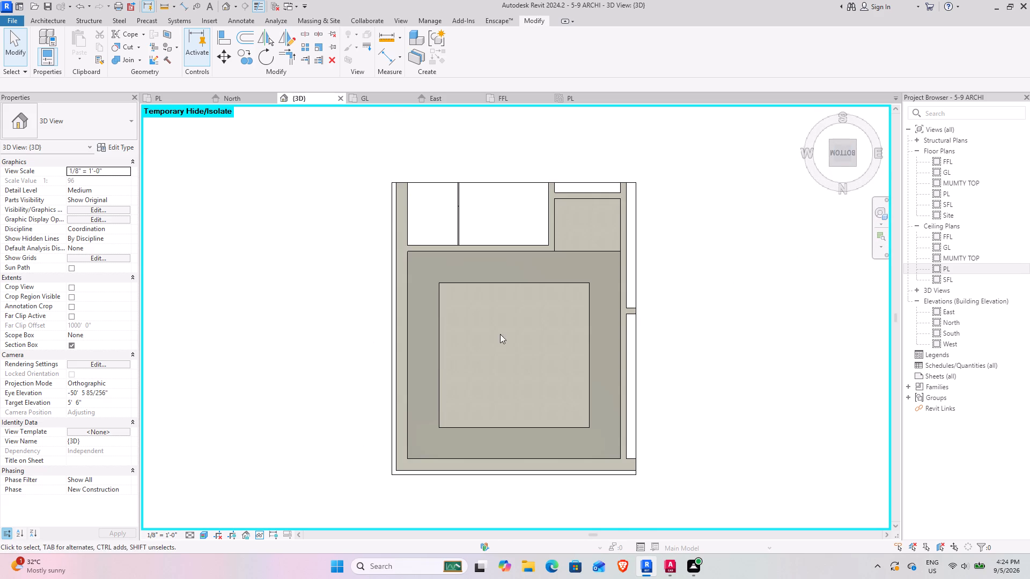
{"action": "left_click", "coordinate": [205, 536]}
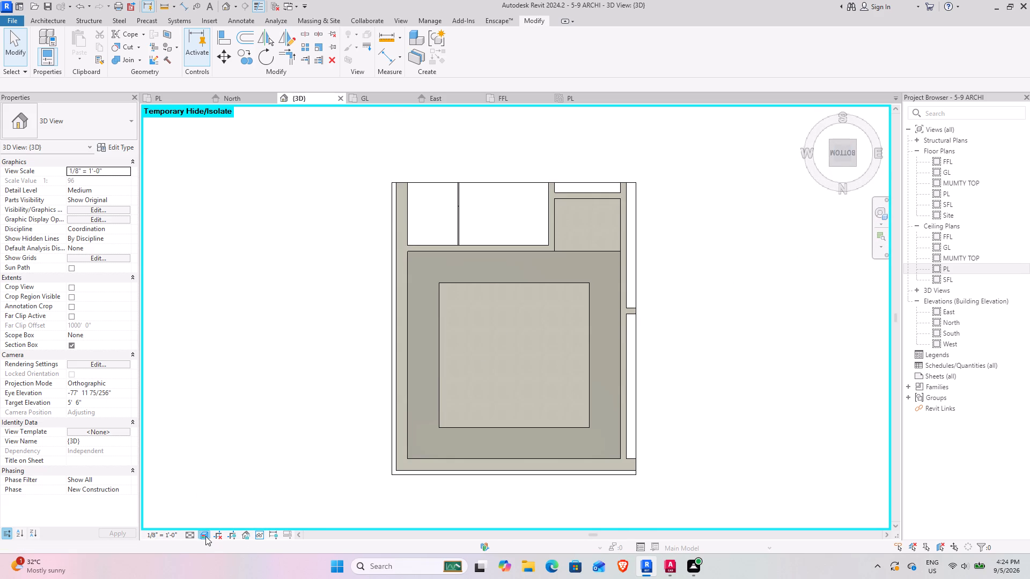
{"action": "left_click", "coordinate": [240, 481]}
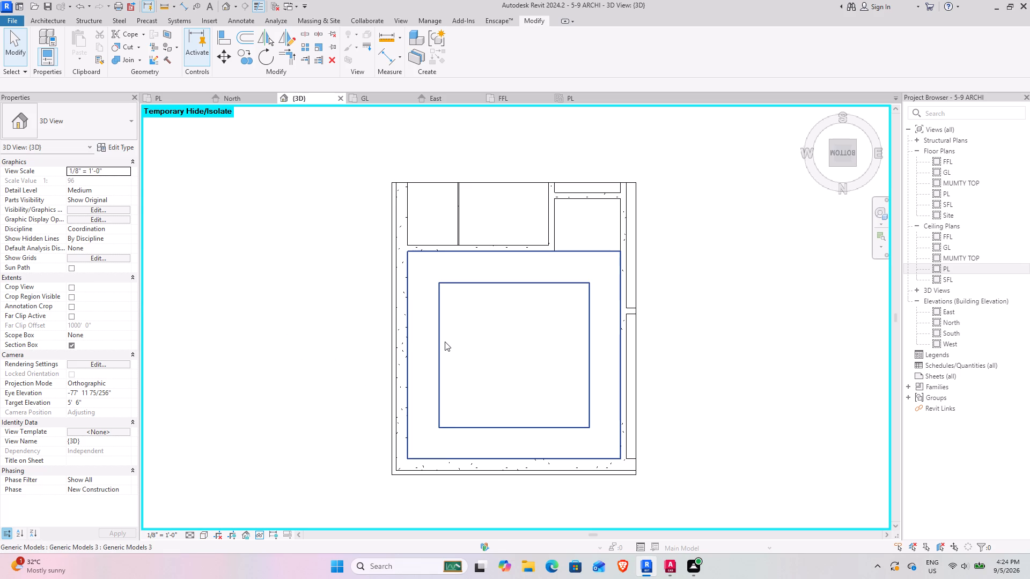
Examine the master bedroom ceiling border from below at several angles, using the Shaded visual style.
{"action": "left_click", "coordinate": [439, 422]}
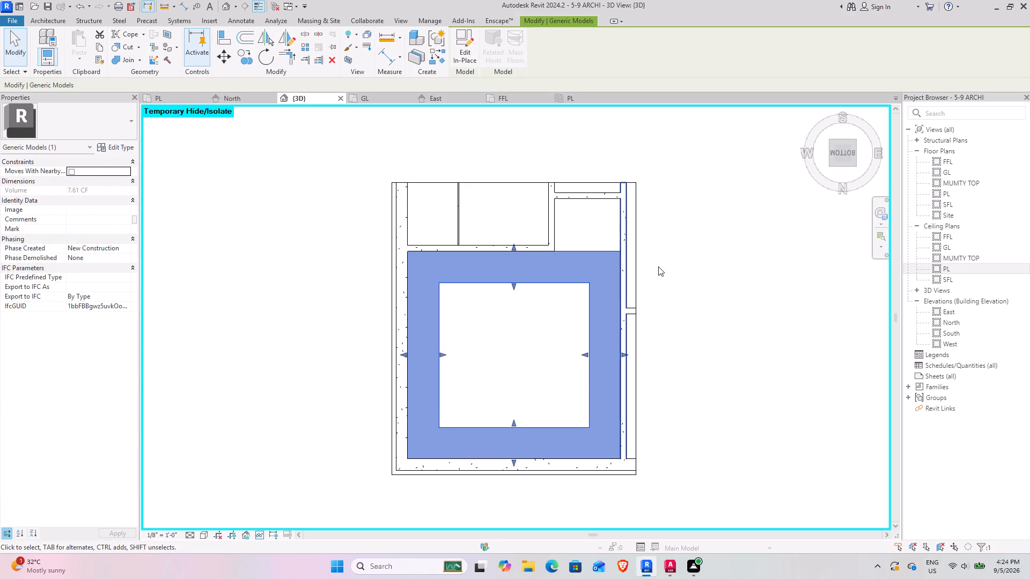
{"action": "middle_click_drag", "start_coordinate": [715, 234], "coordinate": [657, 514], "text": "shift"}
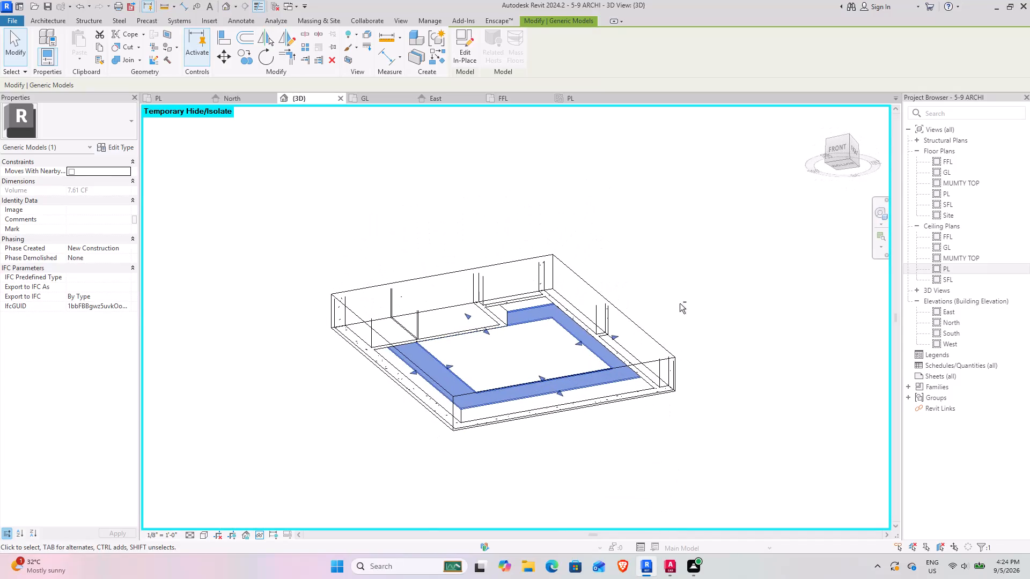
{"action": "middle_click_drag", "start_coordinate": [680, 303], "coordinate": [658, 385], "text": "shift"}
{"action": "middle_click_drag", "start_coordinate": [549, 396], "coordinate": [550, 370], "text": "shift"}
{"action": "left_click", "coordinate": [498, 371]}
{"action": "left_click", "coordinate": [610, 424]}
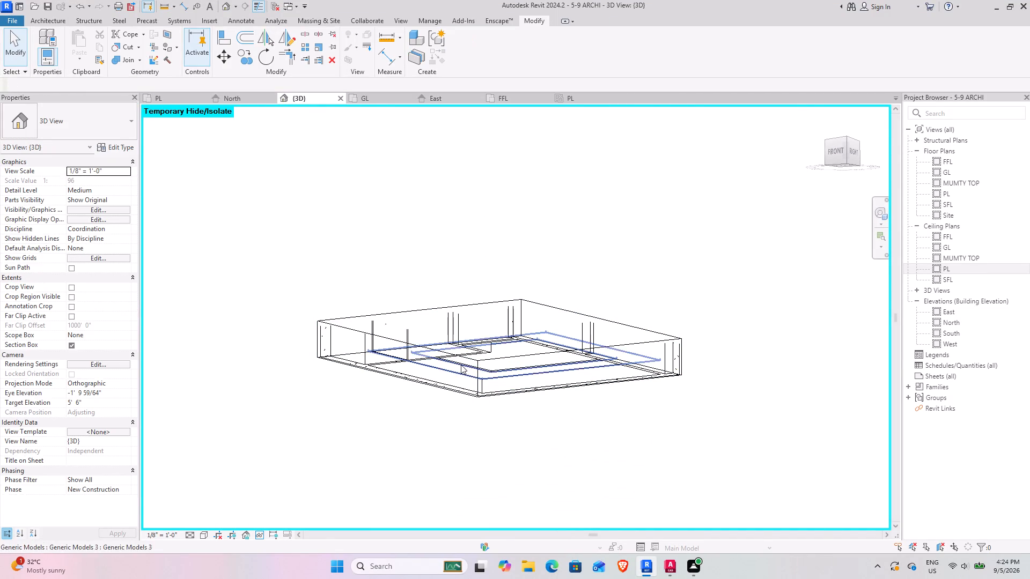
{"action": "left_click", "coordinate": [474, 366]}
{"action": "left_click", "coordinate": [535, 417]}
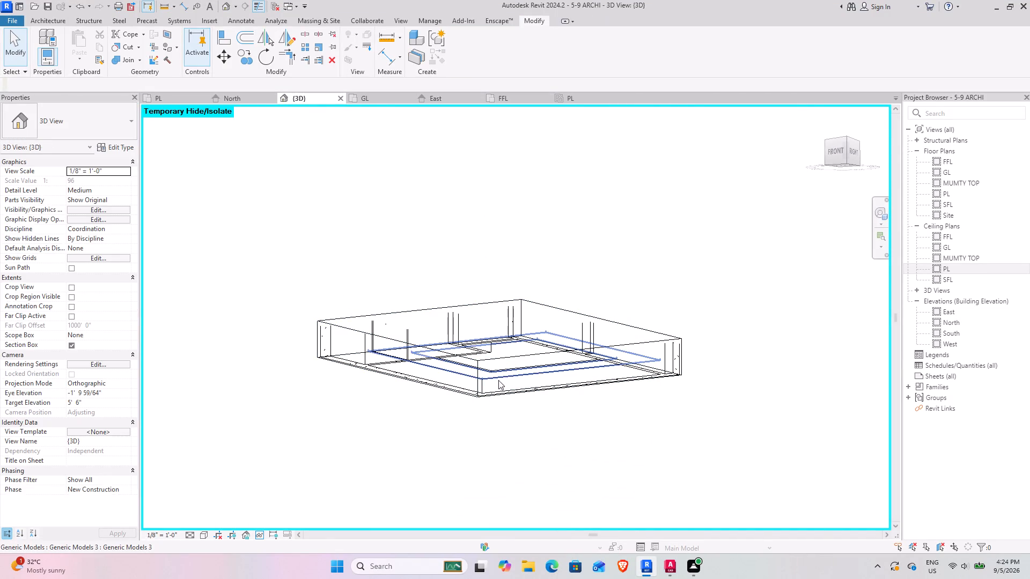
{"action": "left_click", "coordinate": [488, 375]}
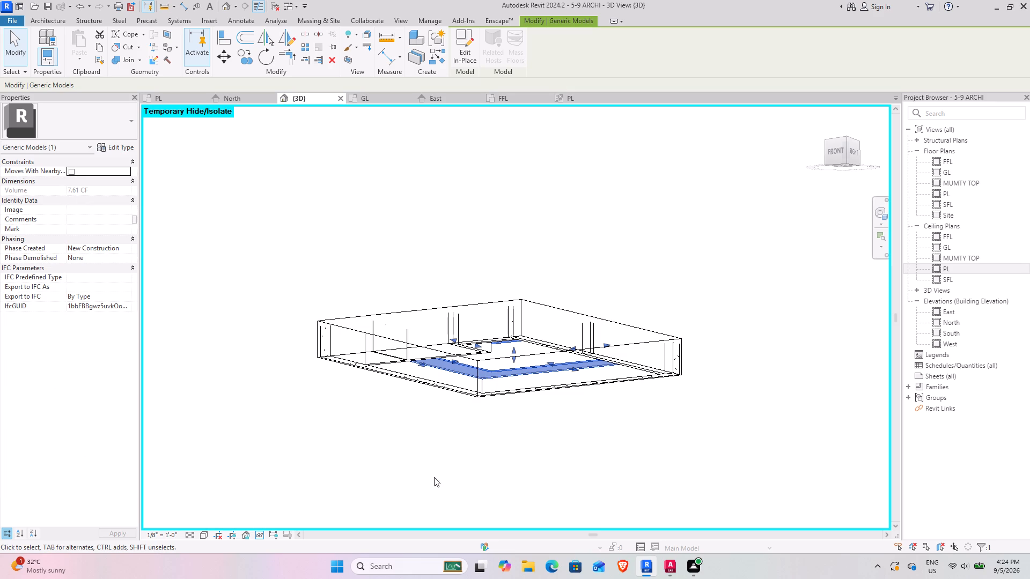
{"action": "left_click", "coordinate": [204, 535]}
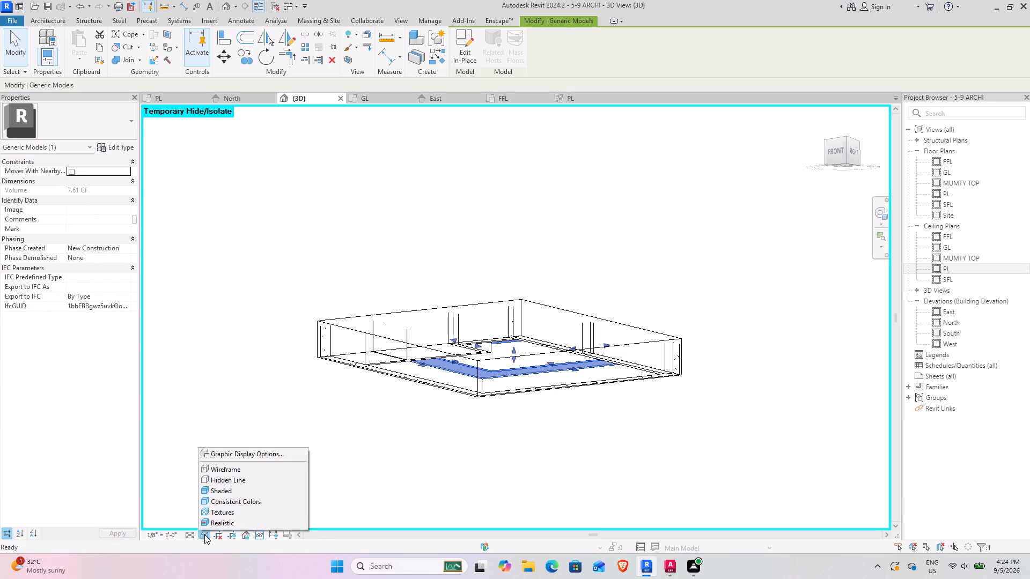
{"action": "left_click", "coordinate": [220, 491]}
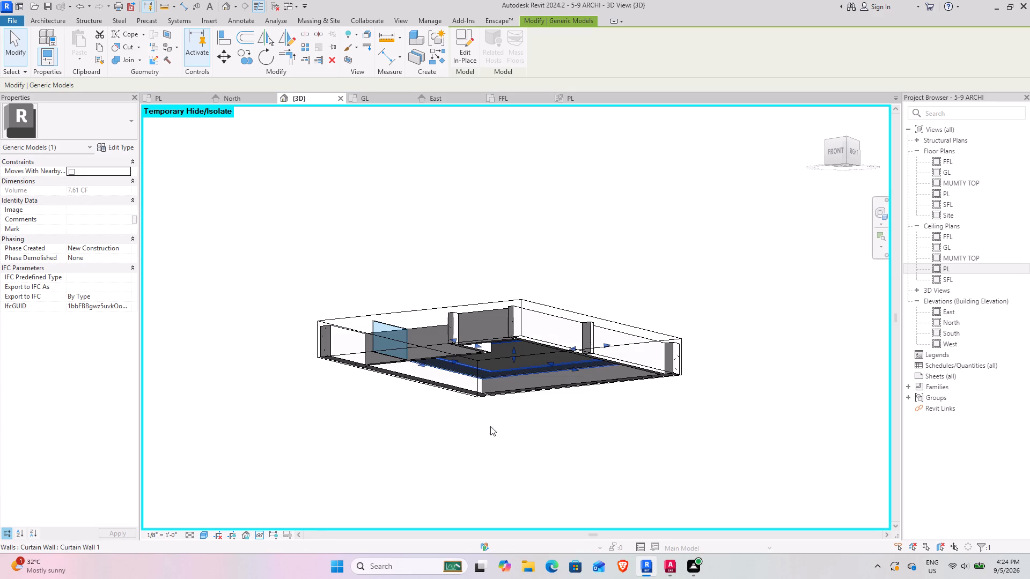
{"action": "scroll", "coordinate": [507, 433], "scroll_direction": "up", "scroll_amount": 4}
{"action": "middle_click_drag", "start_coordinate": [527, 403], "coordinate": [457, 351], "text": "shift"}
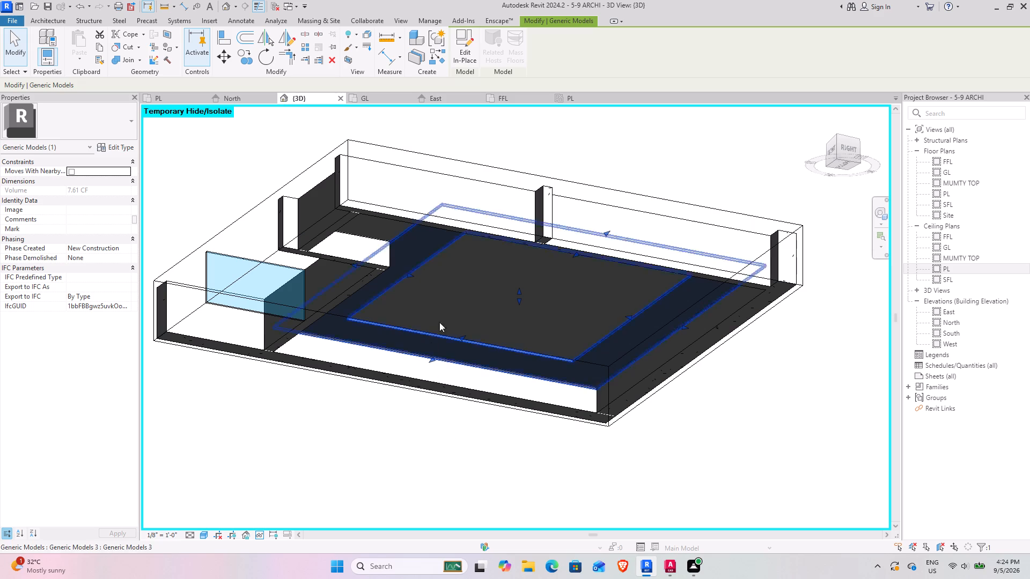
Open the ceiling border for in-place editing and set its extrusion end to 5".
{"action": "left_click", "coordinate": [468, 54]}
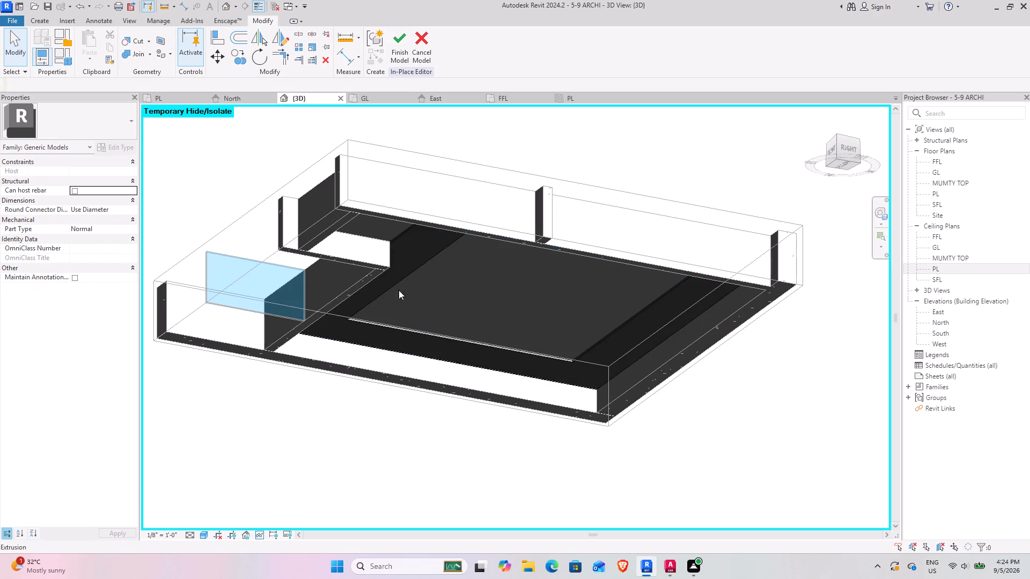
{"action": "left_click", "coordinate": [413, 332]}
{"action": "left_click", "coordinate": [104, 169]}
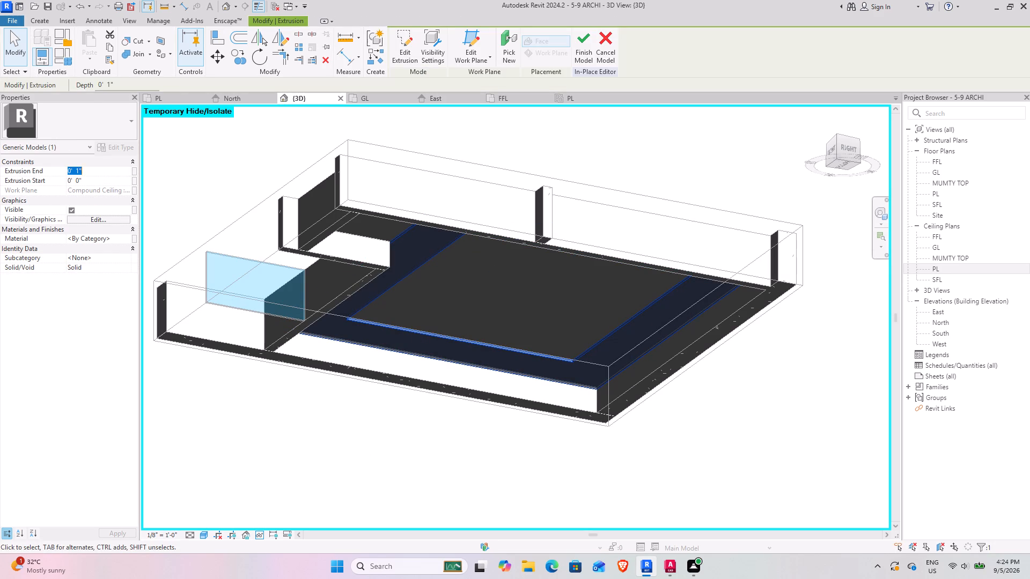
{"action": "key", "text": "5"}
{"action": "key", "text": "apostrophe"}
{"action": "key", "text": "BackSpace"}
{"action": "key", "text": "shift+quotedbl"}
{"action": "key", "text": "Return"}
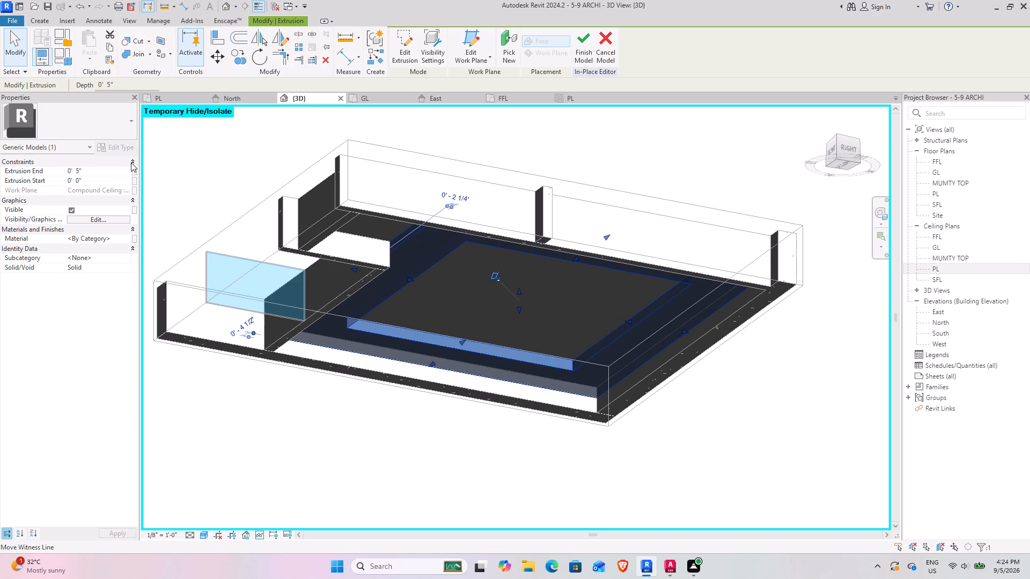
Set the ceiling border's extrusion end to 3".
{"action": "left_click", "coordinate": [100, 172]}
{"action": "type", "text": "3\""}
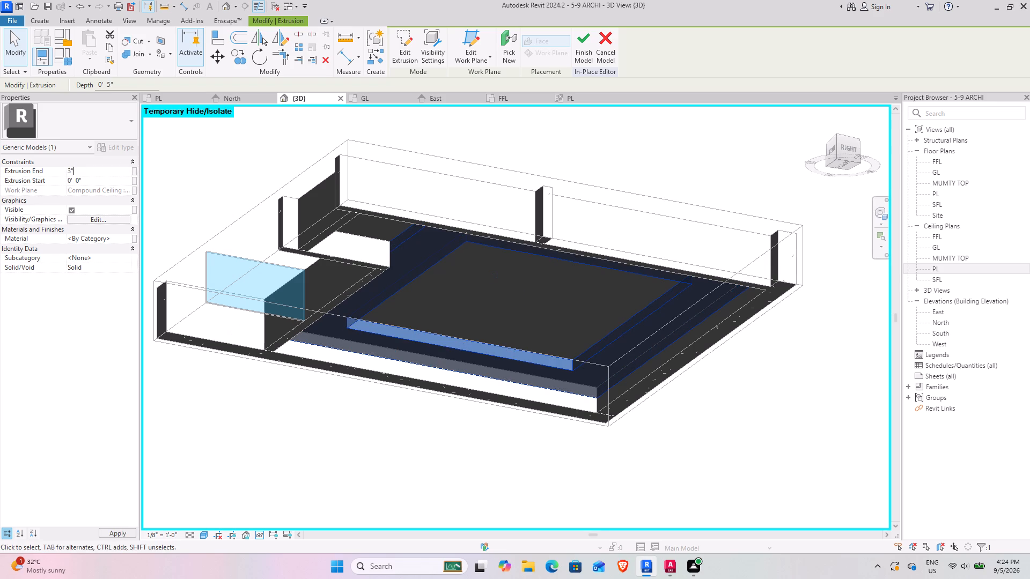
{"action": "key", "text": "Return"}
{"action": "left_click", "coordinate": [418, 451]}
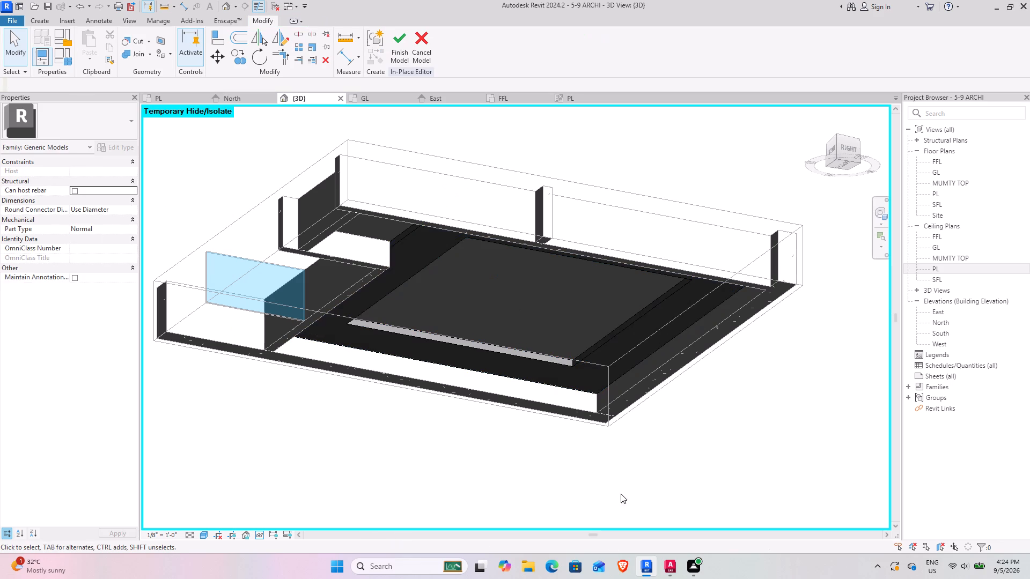
Set the ceiling border's extrusion end to 2".
{"action": "middle_click_drag", "start_coordinate": [489, 454], "coordinate": [622, 492], "text": "shift"}
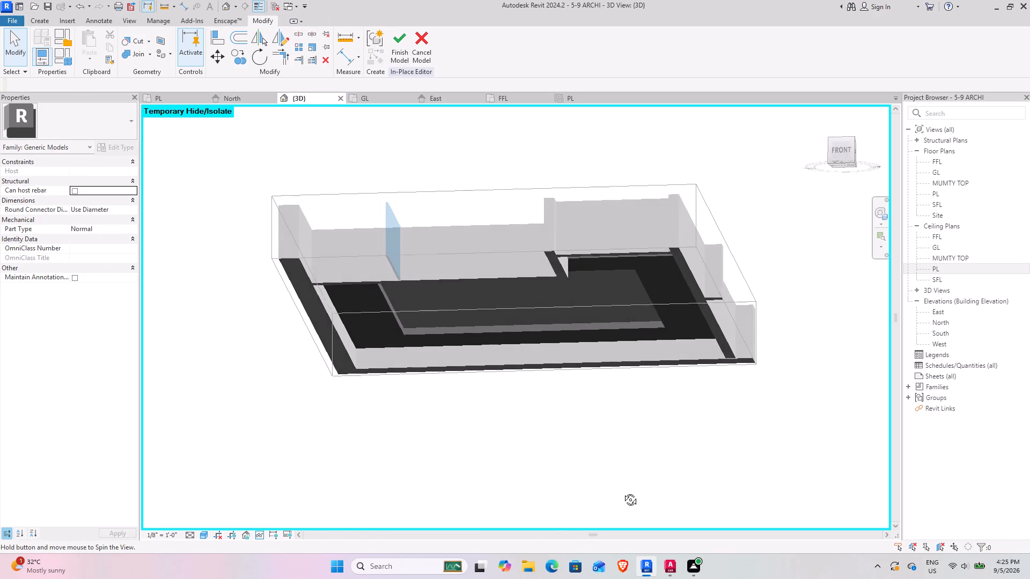
{"action": "middle_click_drag", "start_coordinate": [622, 492], "coordinate": [622, 494], "text": "shift"}
{"action": "left_click", "coordinate": [452, 324]}
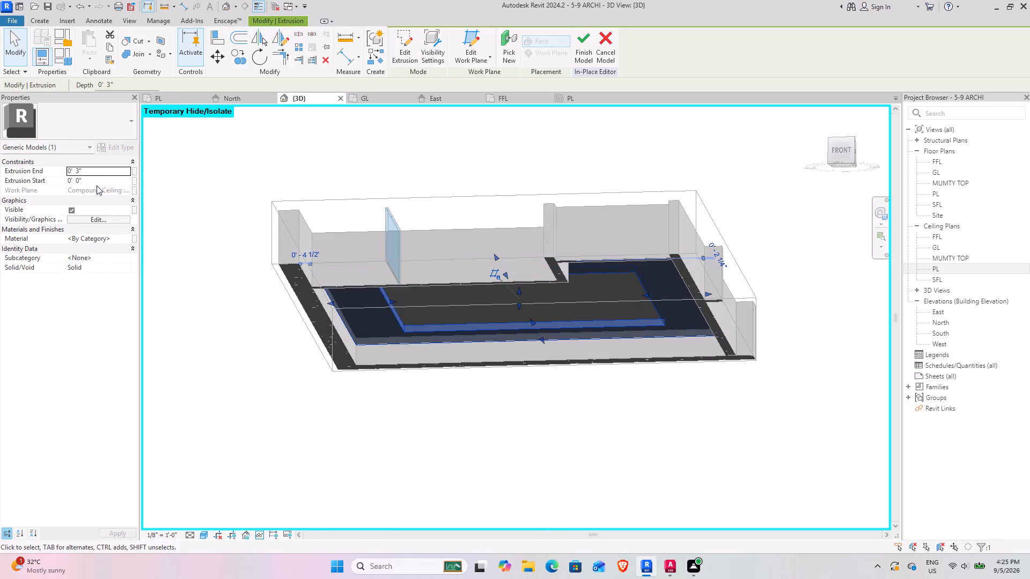
{"action": "left_click", "coordinate": [99, 170]}
{"action": "type", "text": "2\""}
{"action": "key", "text": "Return"}
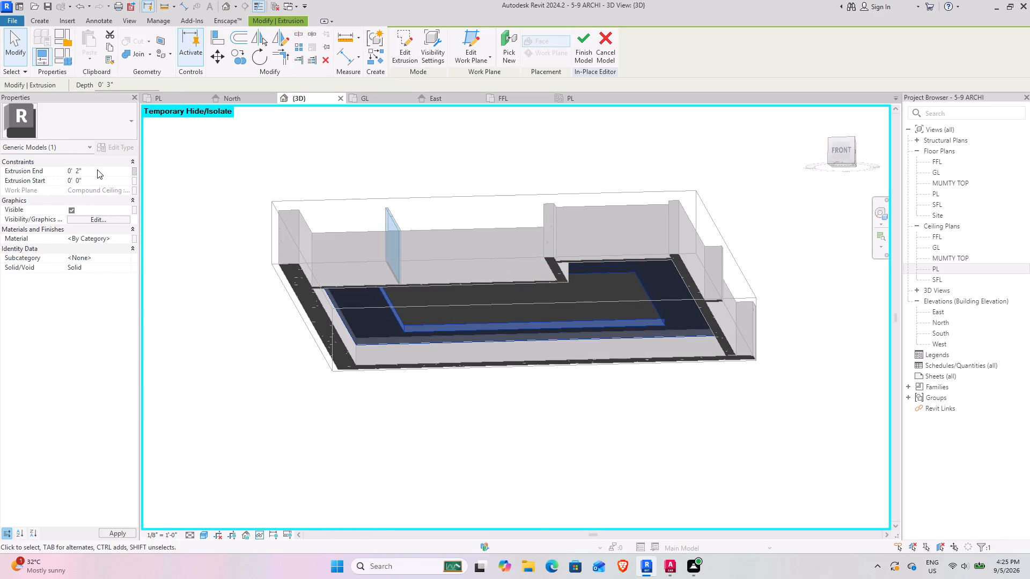
{"action": "left_click", "coordinate": [271, 424]}
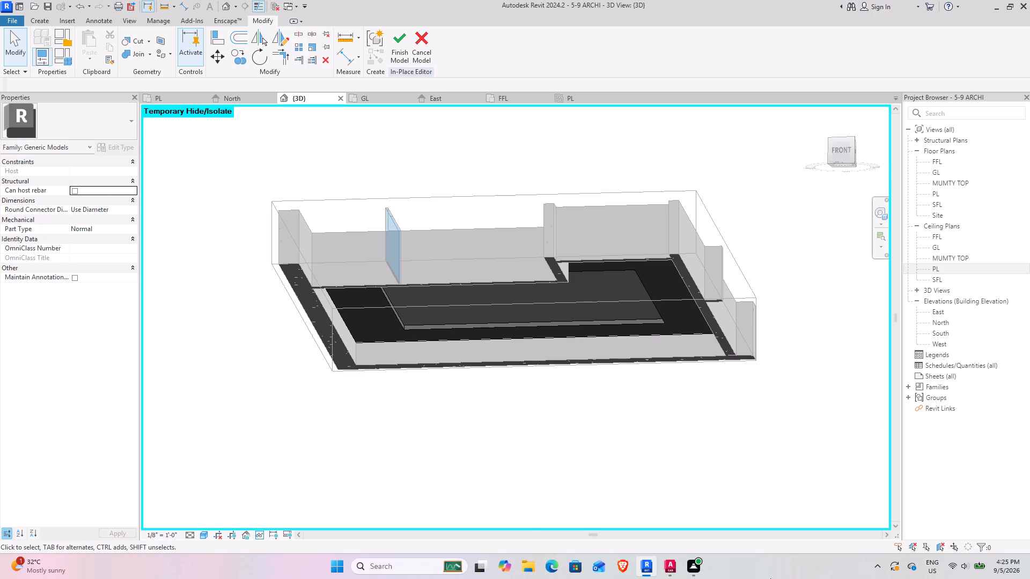
Check the border's thickness from below and finish the in-place model.
{"action": "middle_click_drag", "start_coordinate": [673, 402], "coordinate": [643, 410], "text": "shift"}
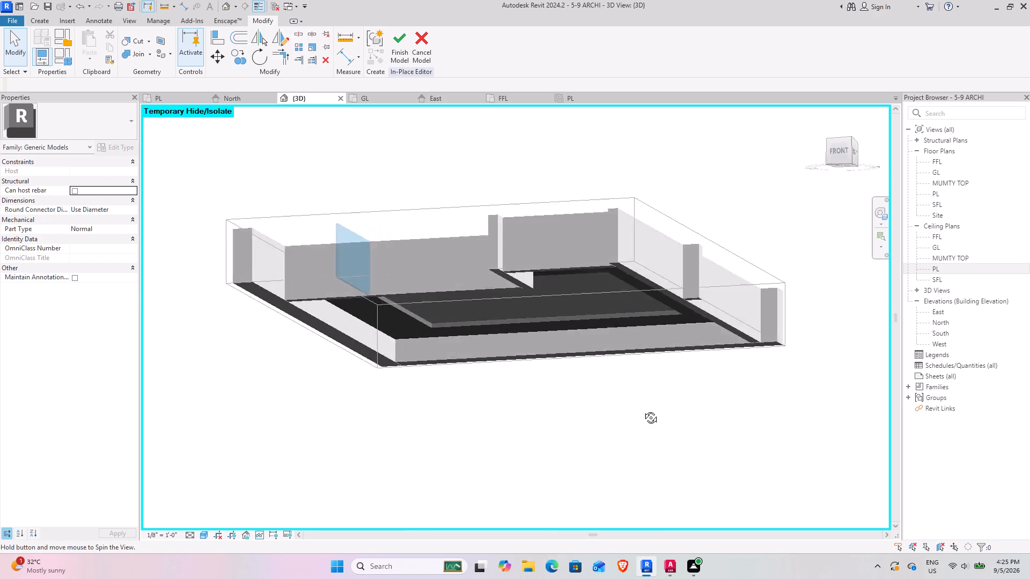
{"action": "middle_click_drag", "start_coordinate": [643, 410], "coordinate": [601, 413], "text": "shift"}
{"action": "scroll", "coordinate": [516, 338], "scroll_direction": "up", "scroll_amount": 2}
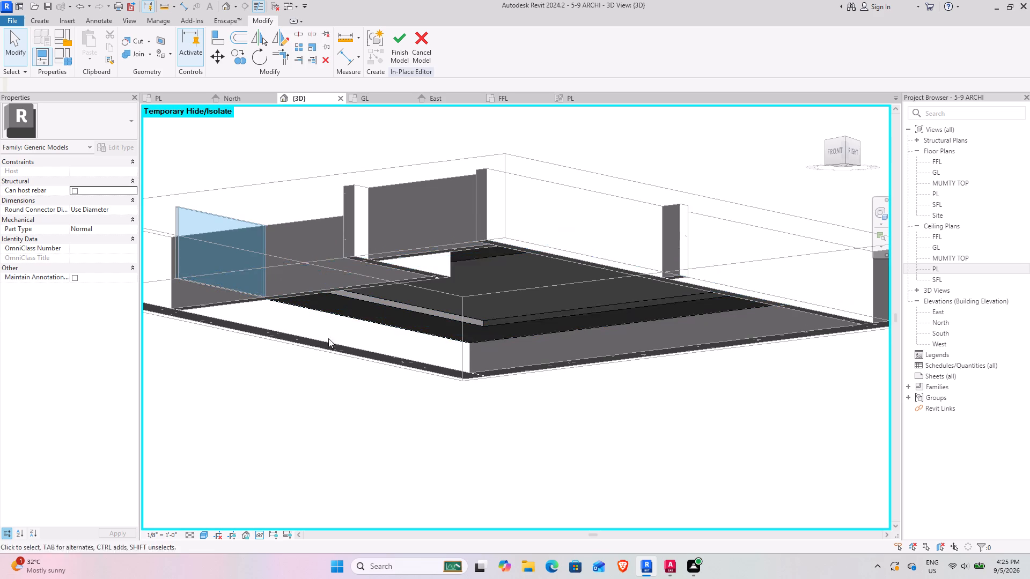
{"action": "left_click", "coordinate": [395, 41]}
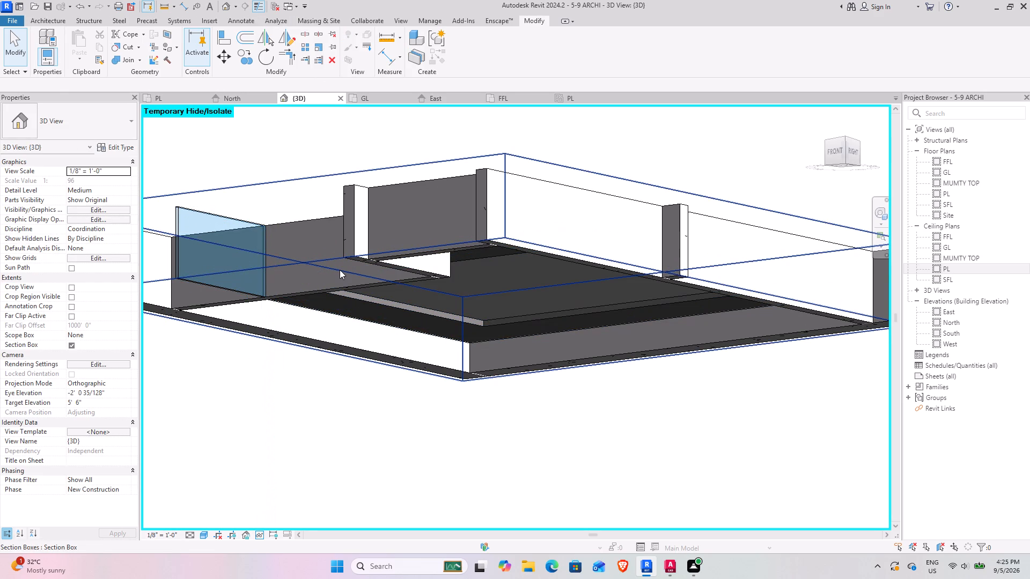
Reopen the ceiling border in place to review its extrusion, orient the 3D view to Bottom and finish the model.
{"action": "left_click", "coordinate": [487, 320]}
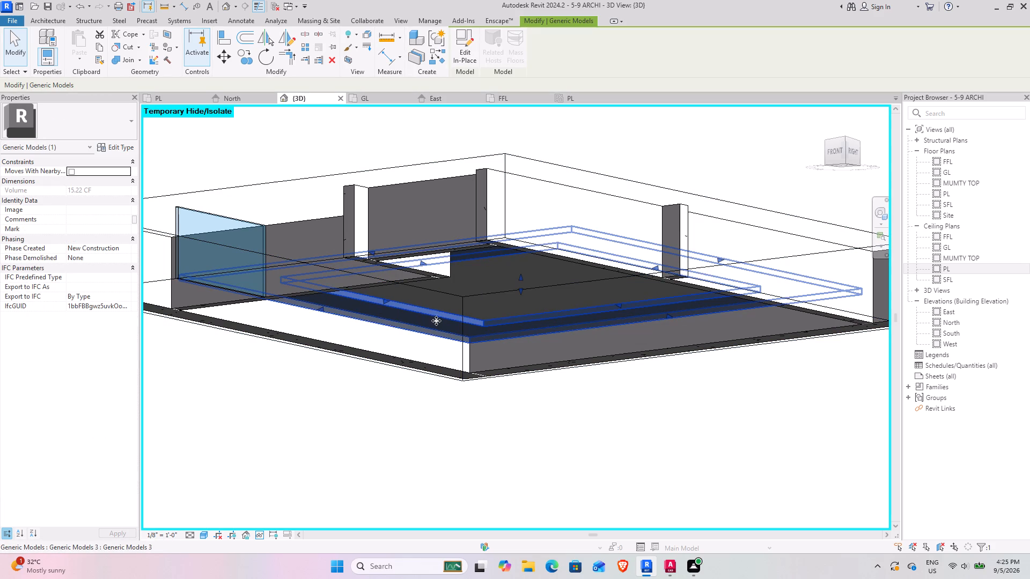
{"action": "left_click", "coordinate": [461, 58]}
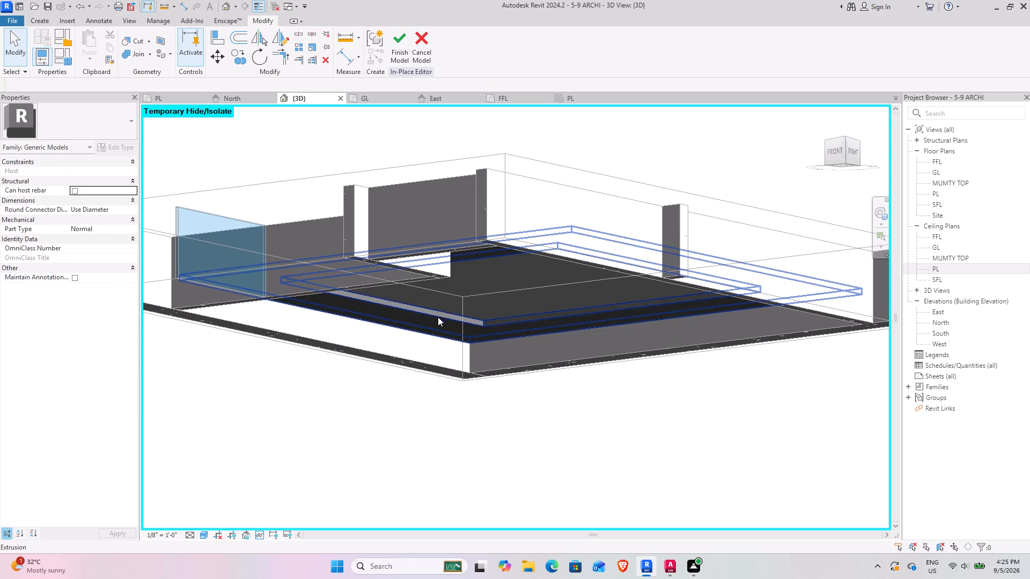
{"action": "left_click", "coordinate": [440, 313]}
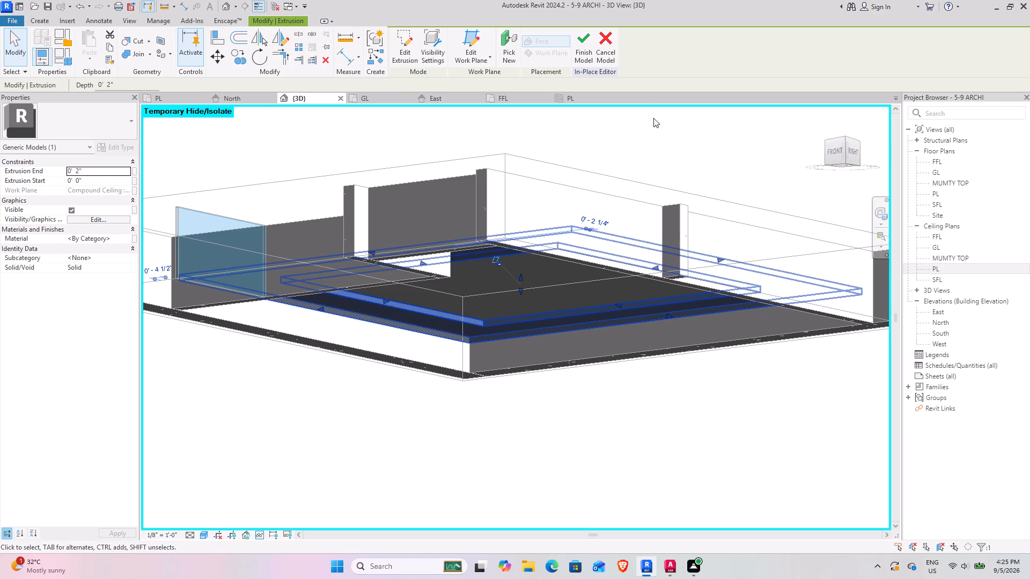
{"action": "left_click", "coordinate": [473, 50]}
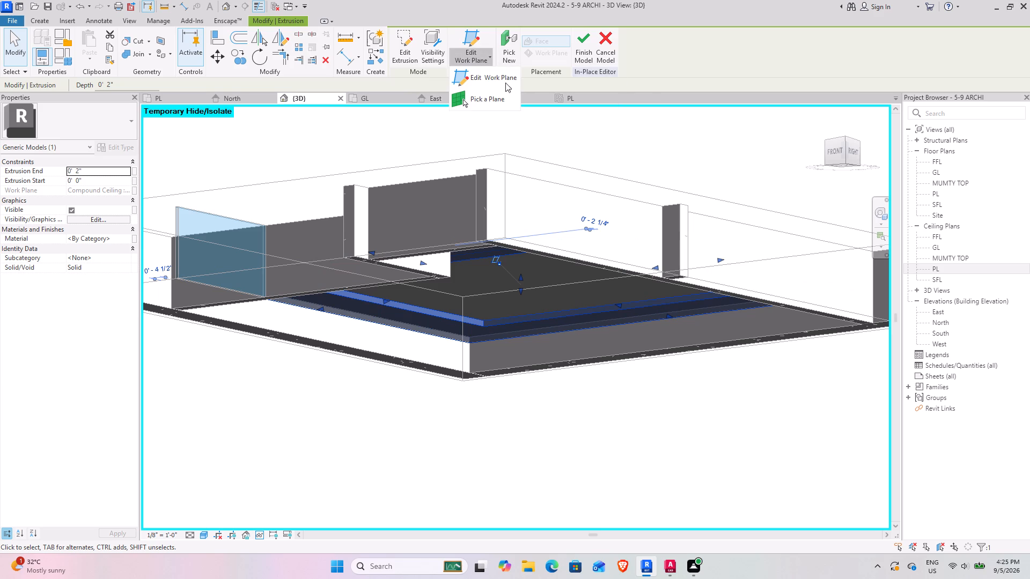
{"action": "left_click", "coordinate": [690, 152]}
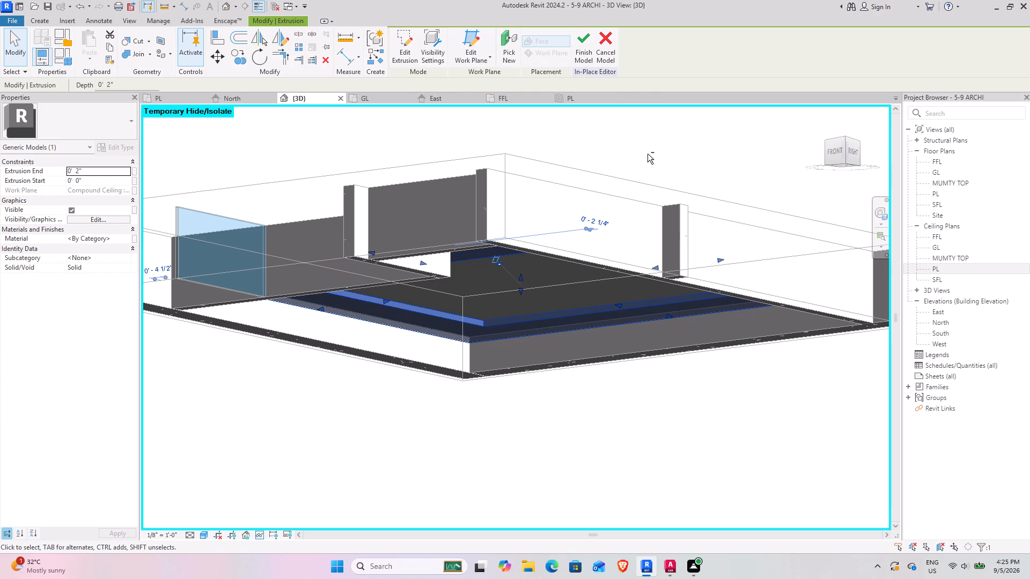
{"action": "middle_click_drag", "start_coordinate": [648, 154], "coordinate": [715, 78], "text": "shift"}
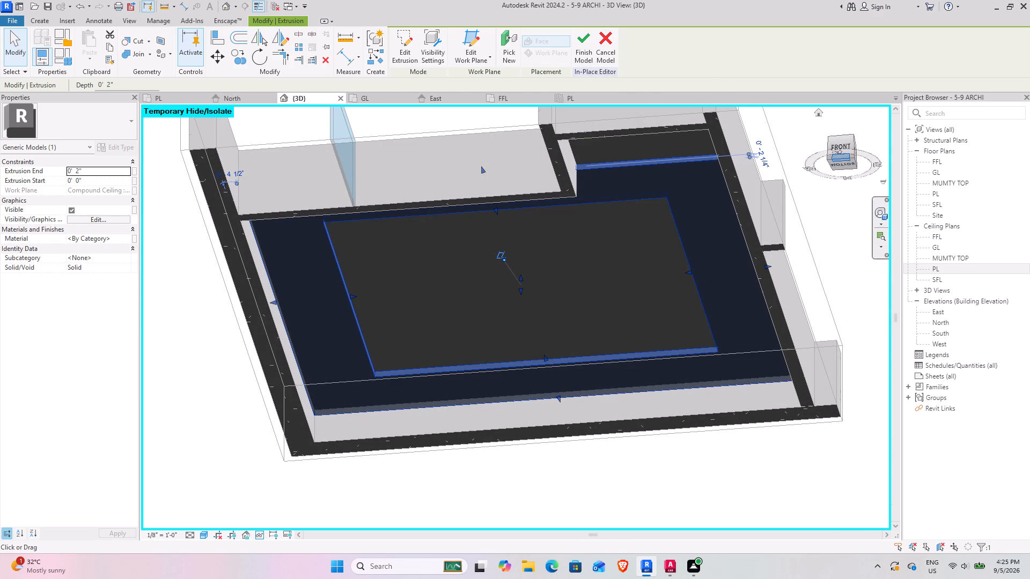
{"action": "left_click", "coordinate": [839, 163]}
{"action": "left_click", "coordinate": [578, 41]}
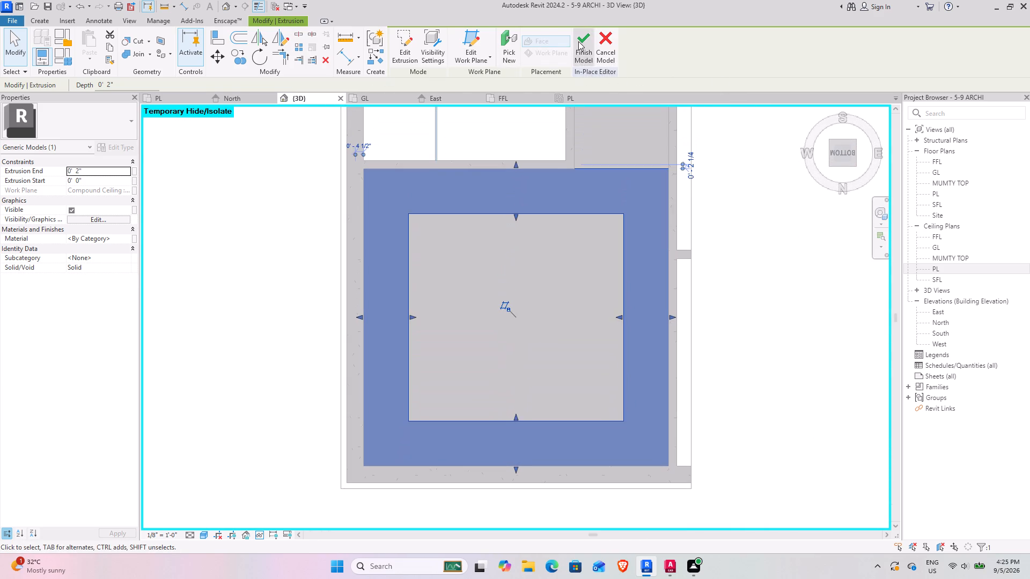
Reopen the ceiling border's in-place model and start a new extrusion in it, with the 3D view in hidden-line display.
{"action": "left_click", "coordinate": [49, 20]}
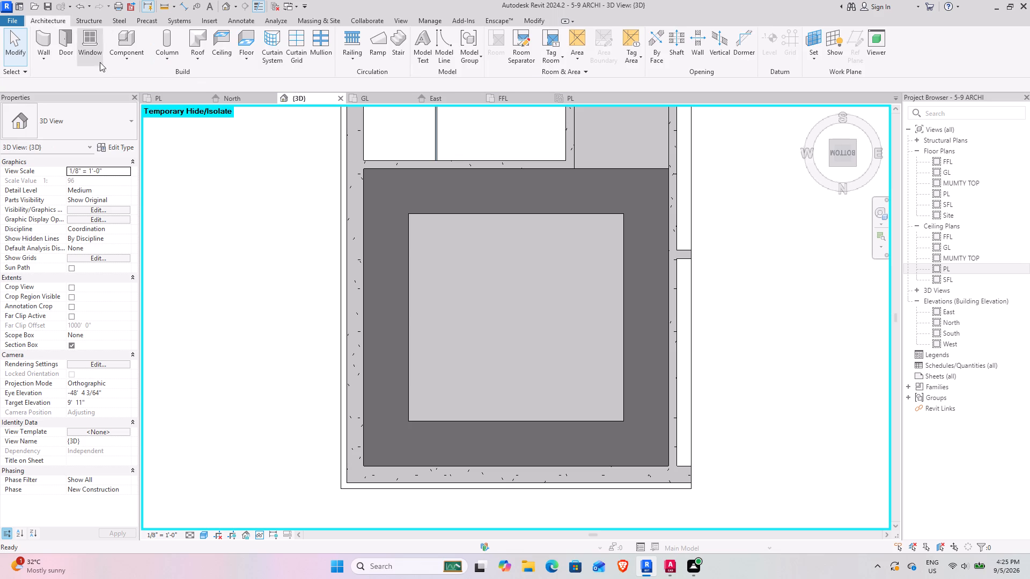
{"action": "left_click", "coordinate": [435, 206]}
{"action": "left_click", "coordinate": [399, 213]}
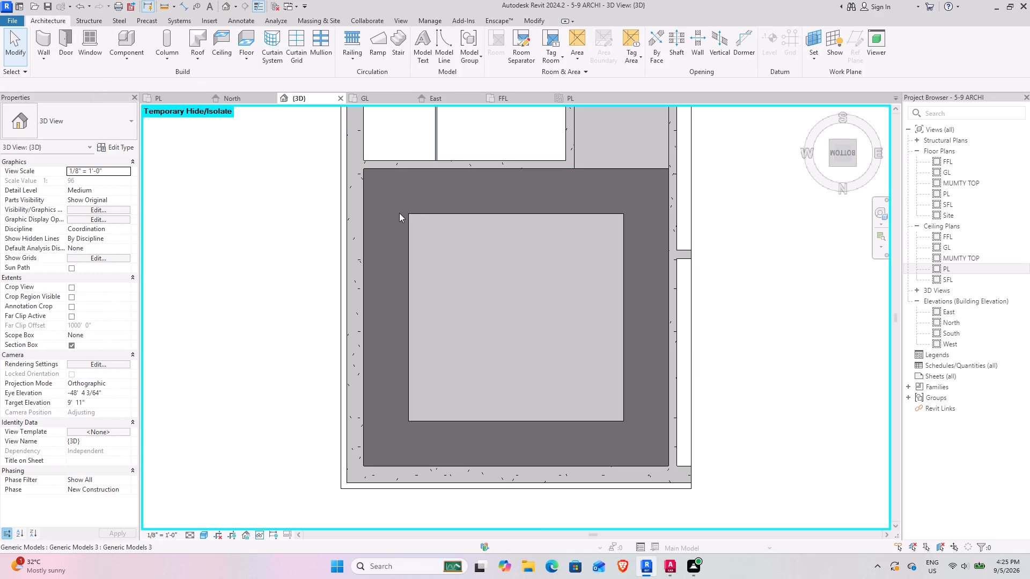
{"action": "left_click", "coordinate": [451, 216]}
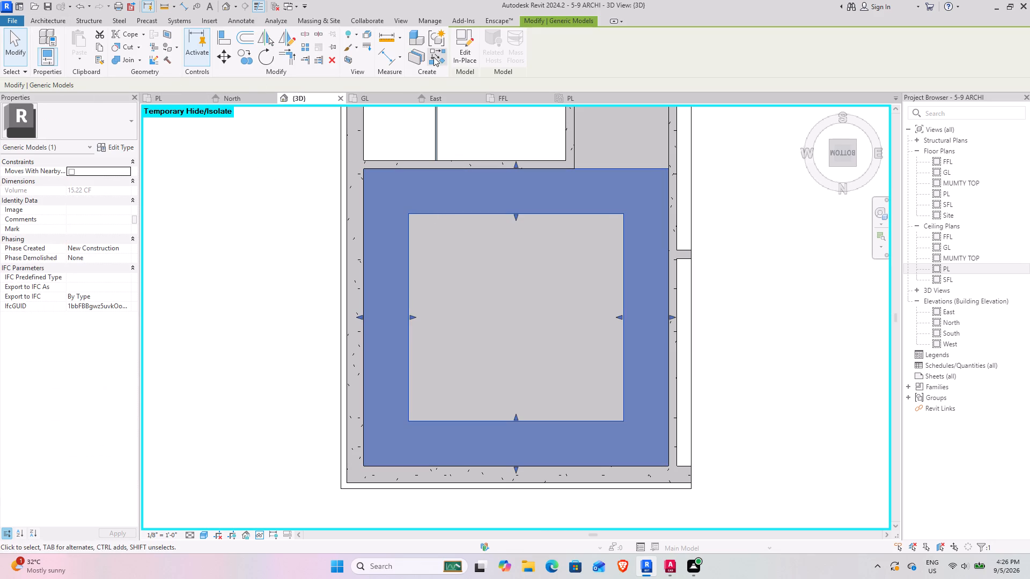
{"action": "left_click", "coordinate": [466, 55]}
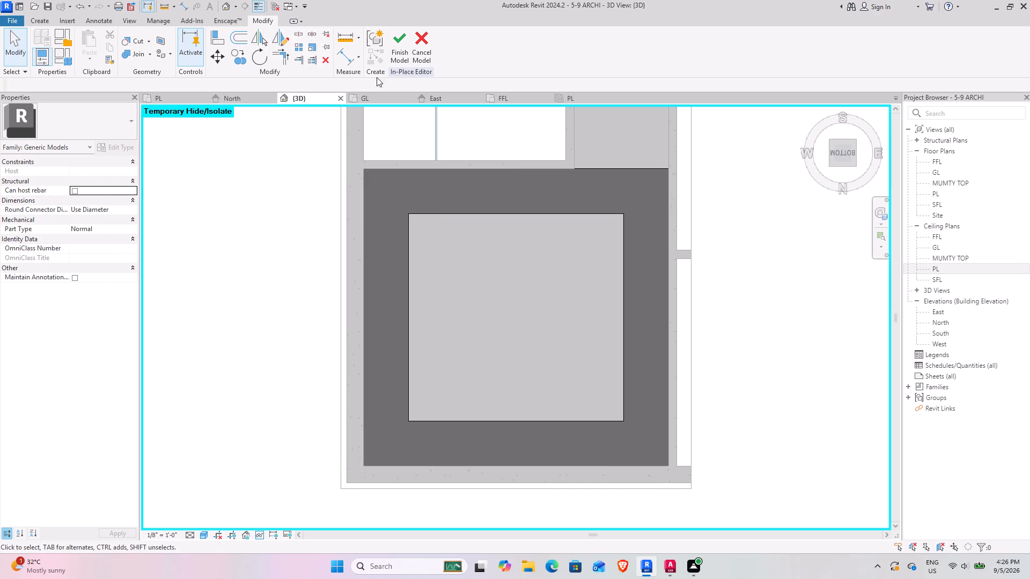
{"action": "left_click", "coordinate": [50, 20]}
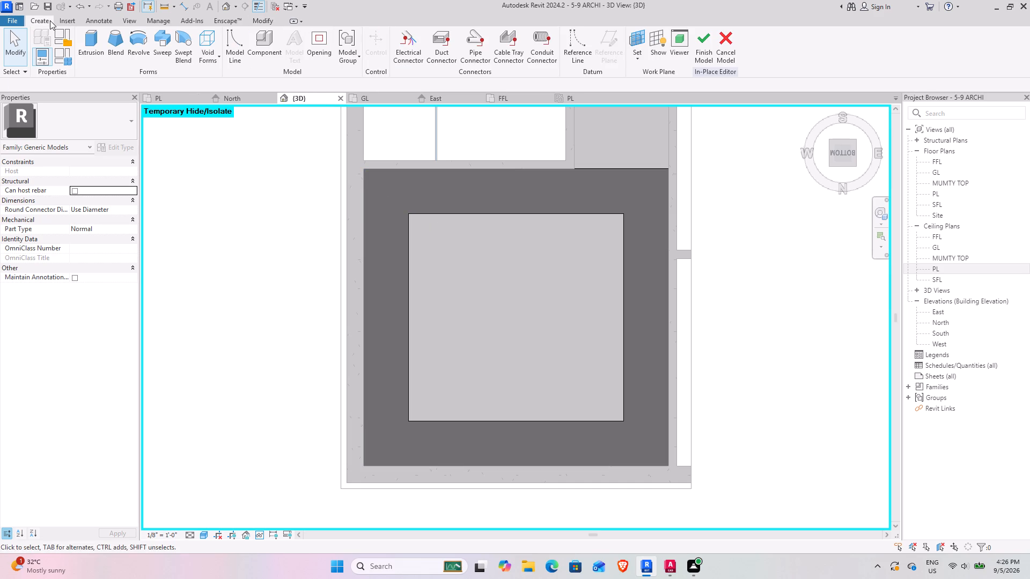
{"action": "left_click", "coordinate": [95, 39]}
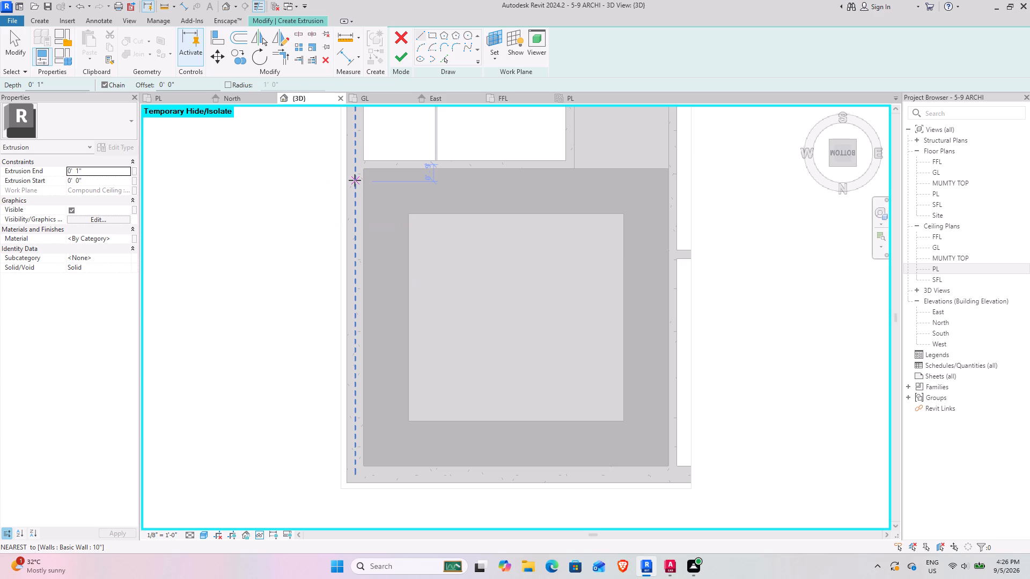
{"action": "left_click", "coordinate": [203, 535]}
{"action": "left_click", "coordinate": [228, 481]}
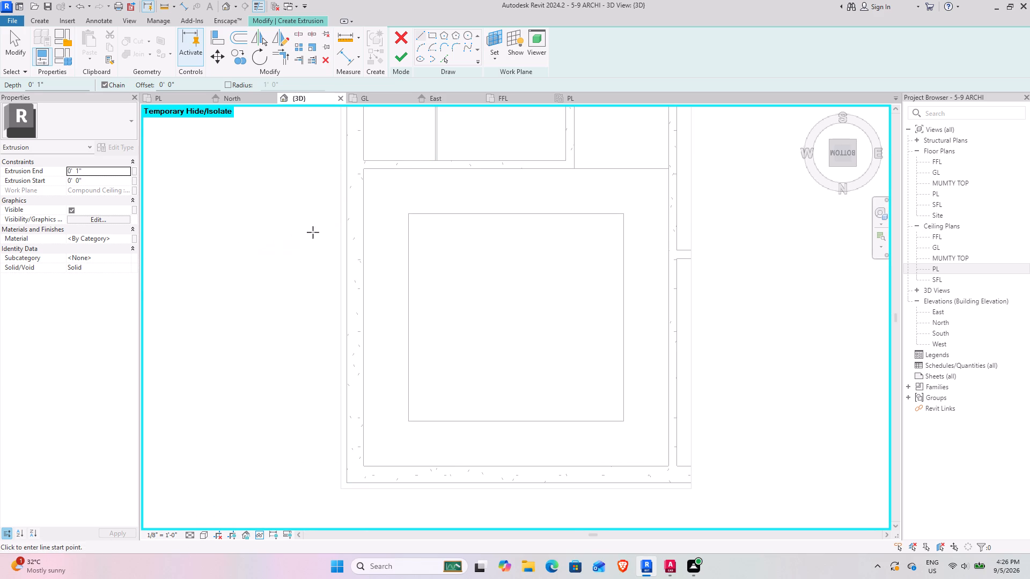
Set the new extrusion's start to -2" and its end to -1".
{"action": "left_click", "coordinate": [88, 179]}
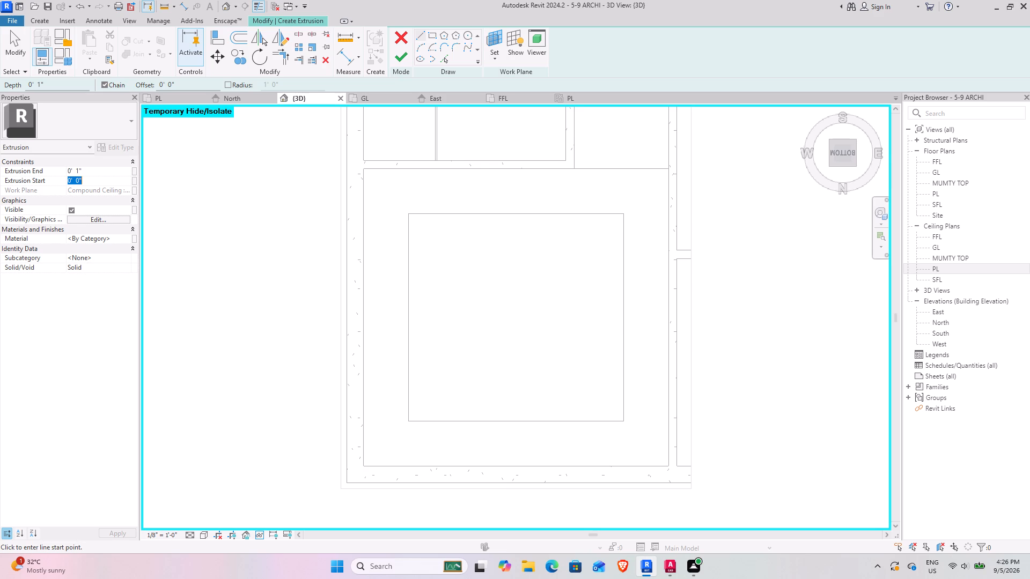
{"action": "key", "text": "minus"}
{"action": "key", "text": "2"}
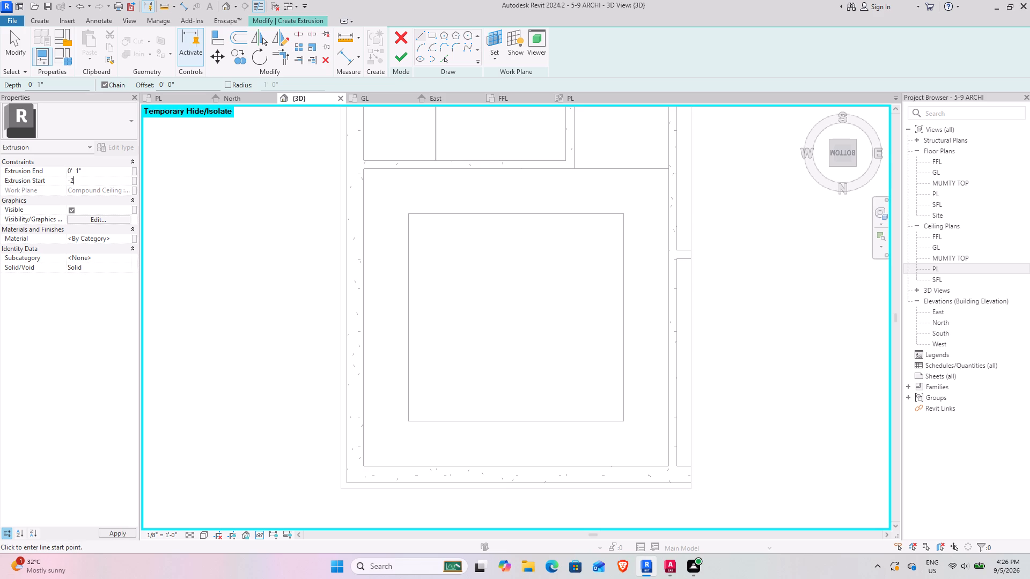
{"action": "key", "text": "shift+quotedbl"}
{"action": "key", "text": "Return"}
{"action": "left_click", "coordinate": [95, 169]}
{"action": "key", "text": "minus"}
{"action": "type", "text": "1\""}
{"action": "key", "text": "Return"}
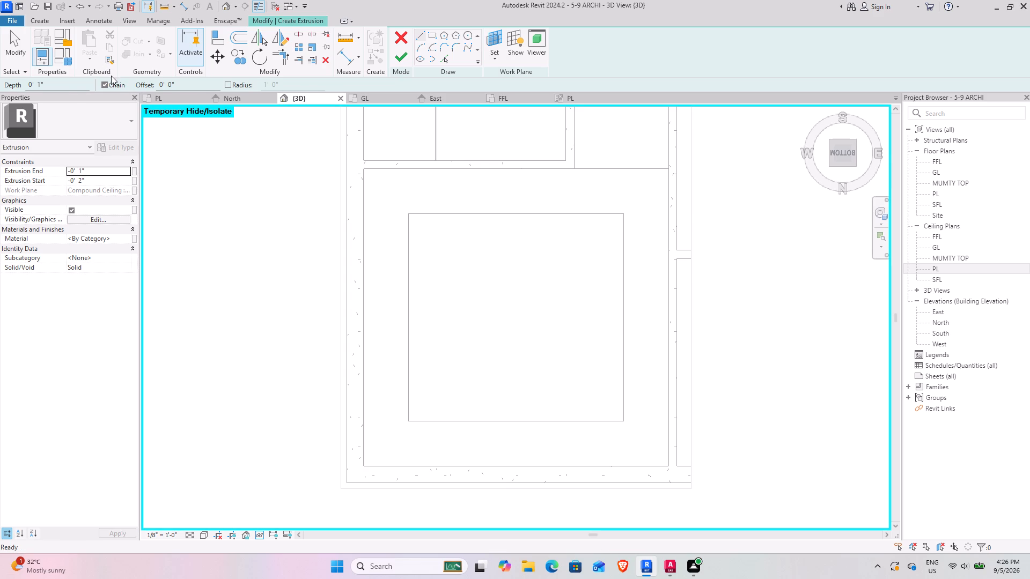
Sketch the extrusion's outer rectangle corner to corner along the ceiling border's outer edge, without offset.
{"action": "left_click", "coordinate": [433, 35]}
{"action": "left_click", "coordinate": [192, 81]}
{"action": "left_click", "coordinate": [365, 169]}
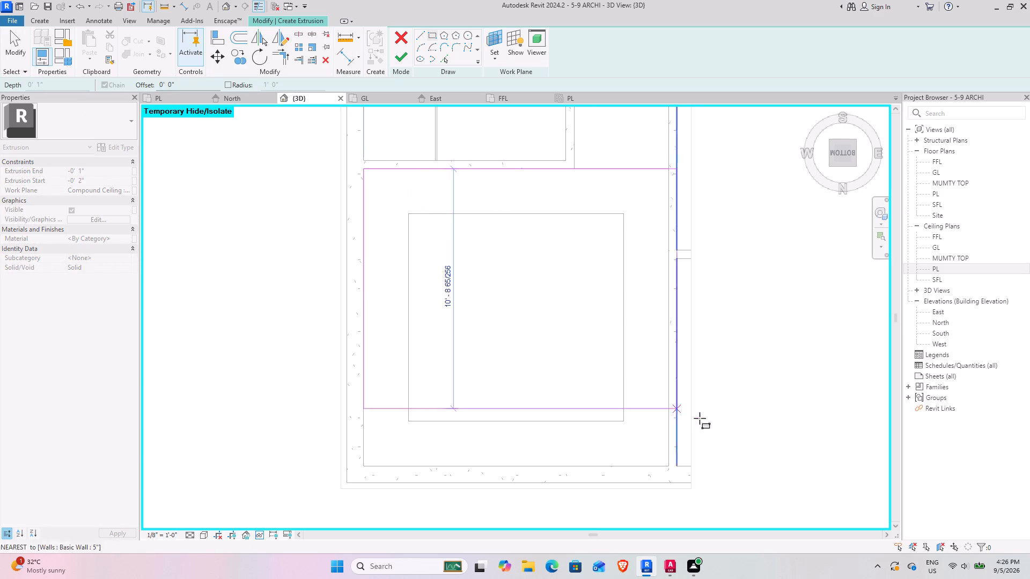
{"action": "left_click", "coordinate": [671, 467]}
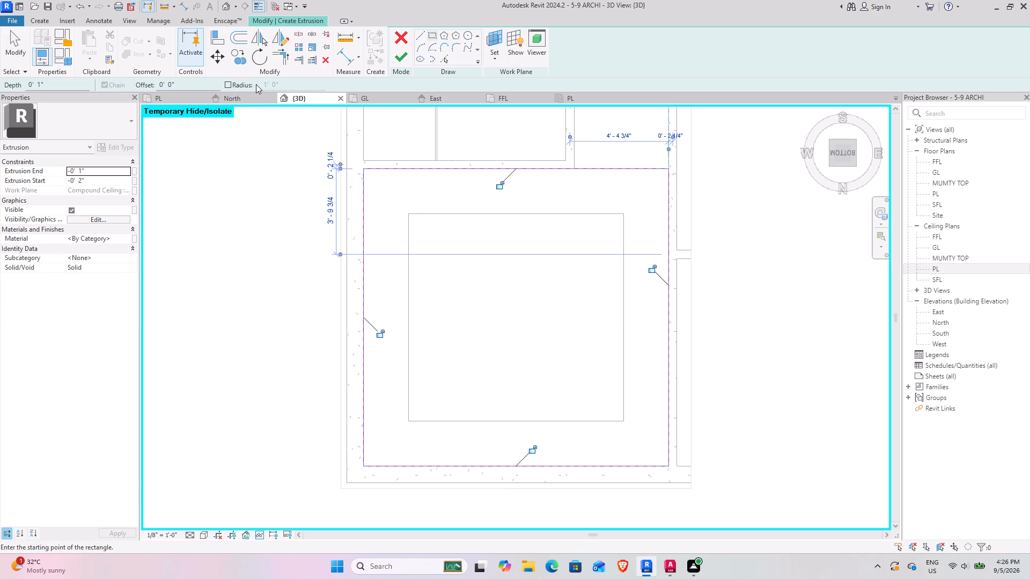
Sketch an inner rectangle offset 1' 6" inward from the ceiling border's outer edge and finish the extrusion.
{"action": "left_click", "coordinate": [192, 78]}
{"action": "left_click", "coordinate": [185, 85]}
{"action": "left_click_drag", "start_coordinate": [182, 86], "coordinate": [149, 83]}
{"action": "key", "text": "1"}
{"action": "type", "text": ".5\""}
{"action": "key", "text": "BackSpace"}
{"action": "key", "text": "apostrophe"}
{"action": "key", "text": "Return"}
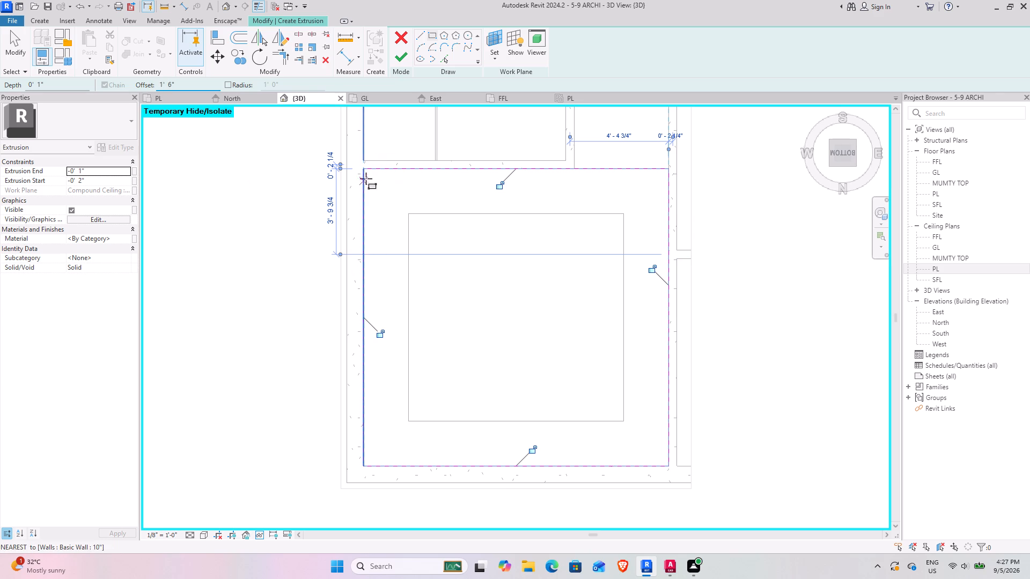
{"action": "left_click", "coordinate": [364, 169]}
{"action": "key", "text": "space"}
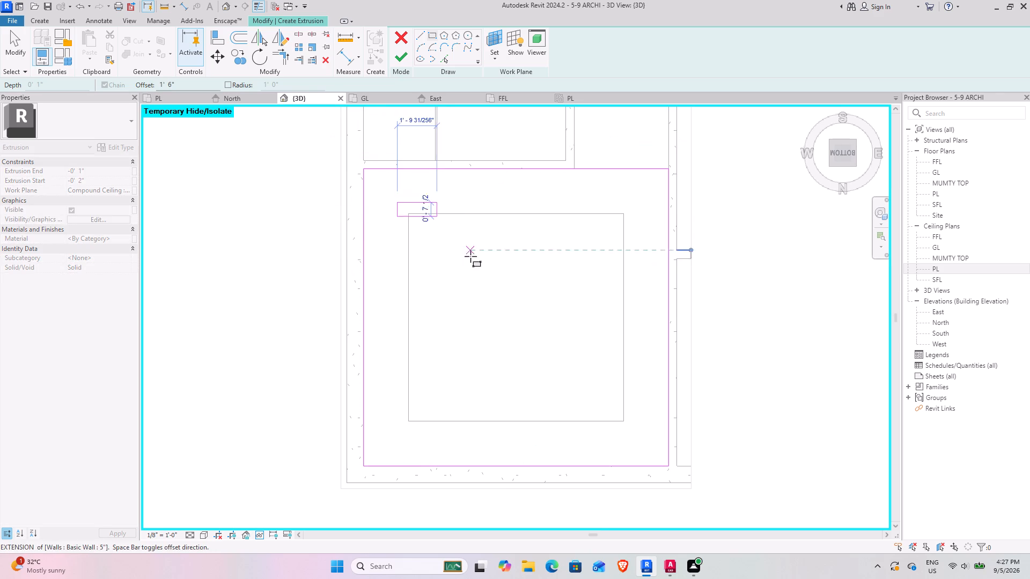
{"action": "left_click", "coordinate": [668, 467]}
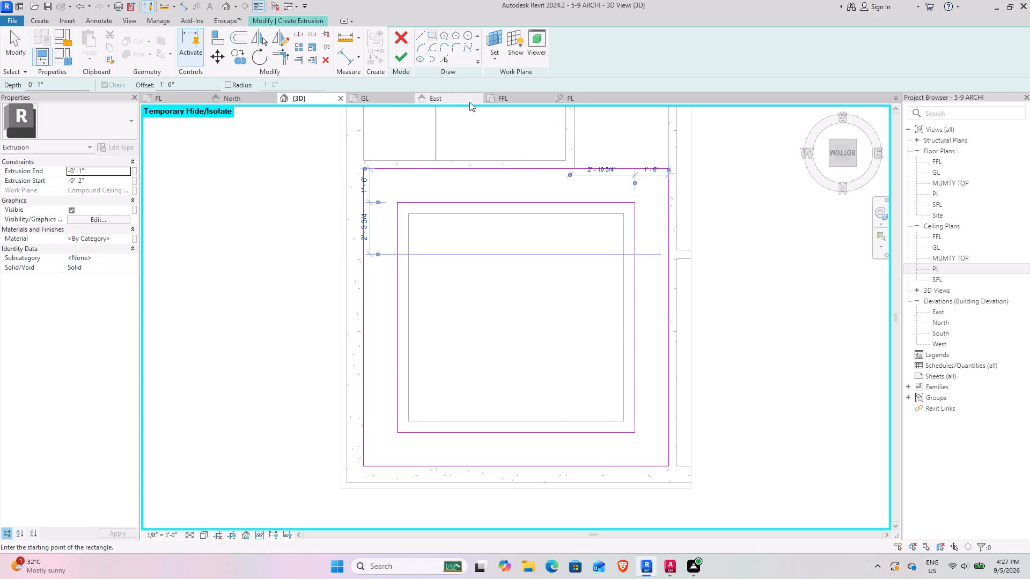
{"action": "left_click", "coordinate": [396, 57]}
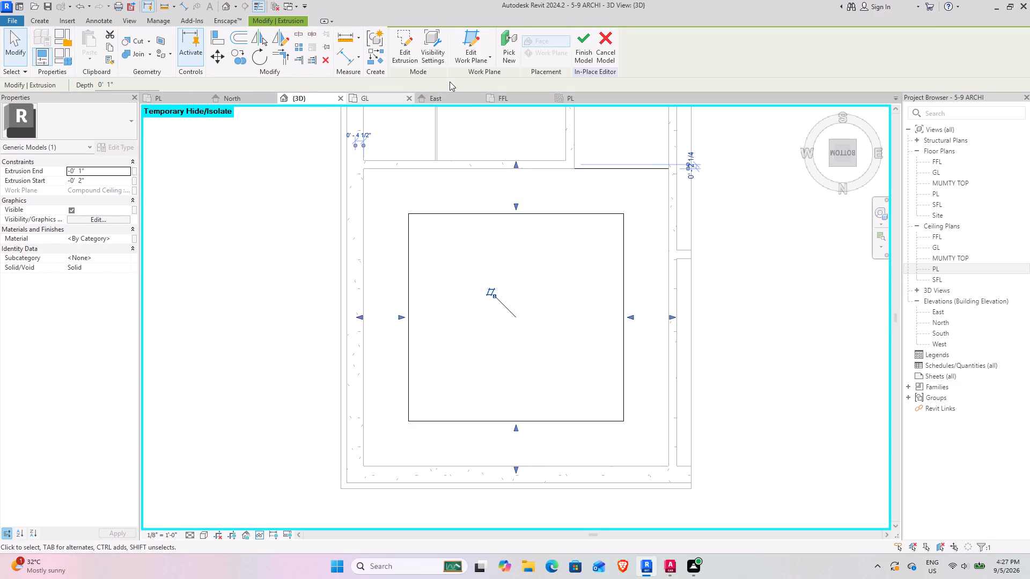
Return the 3D view to shaded display, with the ceiling seen obliquely from below.
{"action": "middle_click_drag", "start_coordinate": [720, 206], "coordinate": [661, 457], "text": "shift"}
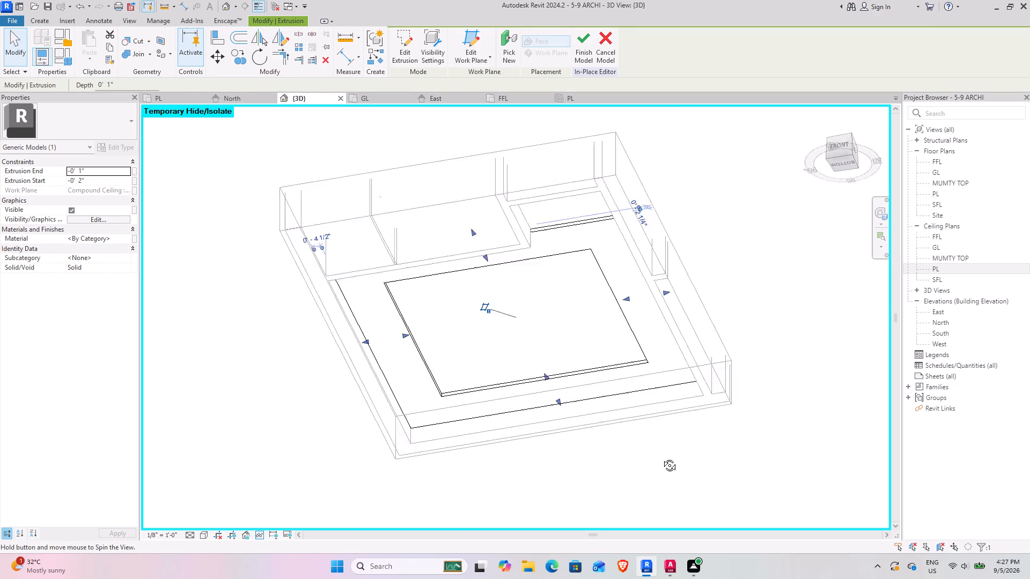
{"action": "middle_click_drag", "start_coordinate": [661, 457], "coordinate": [626, 530], "text": "shift"}
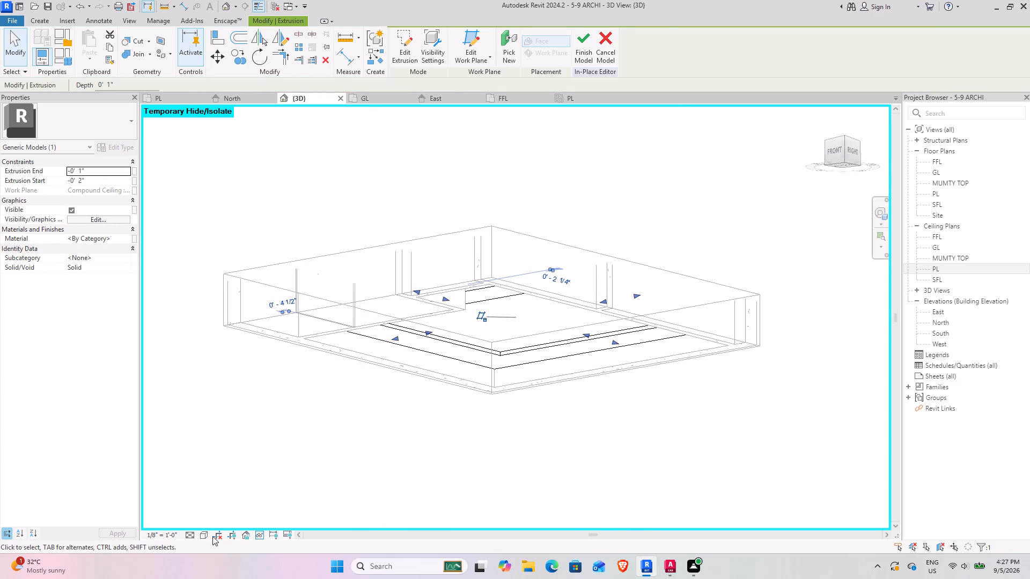
{"action": "left_click", "coordinate": [209, 535]}
{"action": "left_click", "coordinate": [217, 488]}
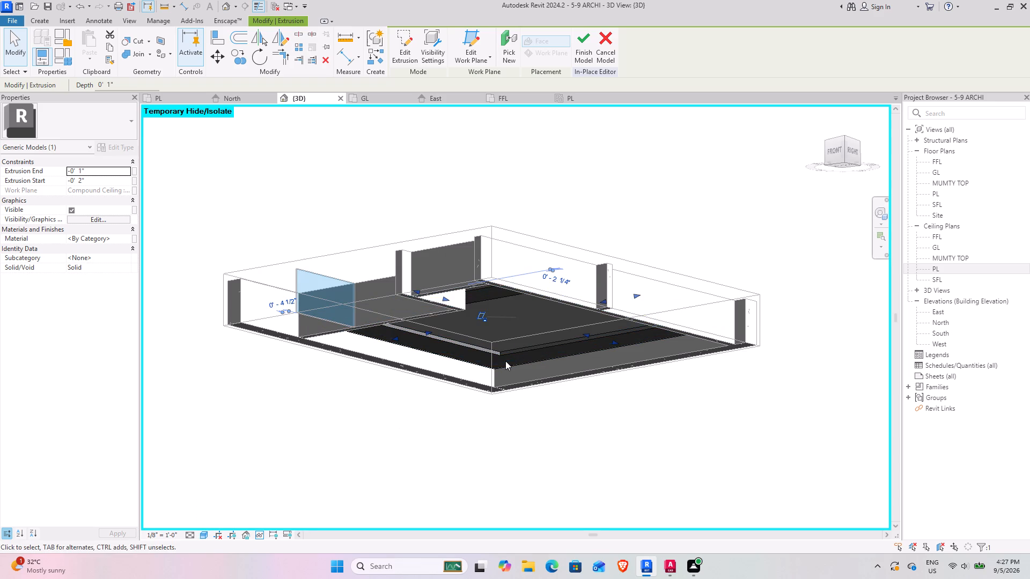
Examine the two ceiling border extrusions from below and above, checking each one's start and end offsets.
{"action": "scroll", "coordinate": [452, 350], "scroll_direction": "up", "scroll_amount": 5}
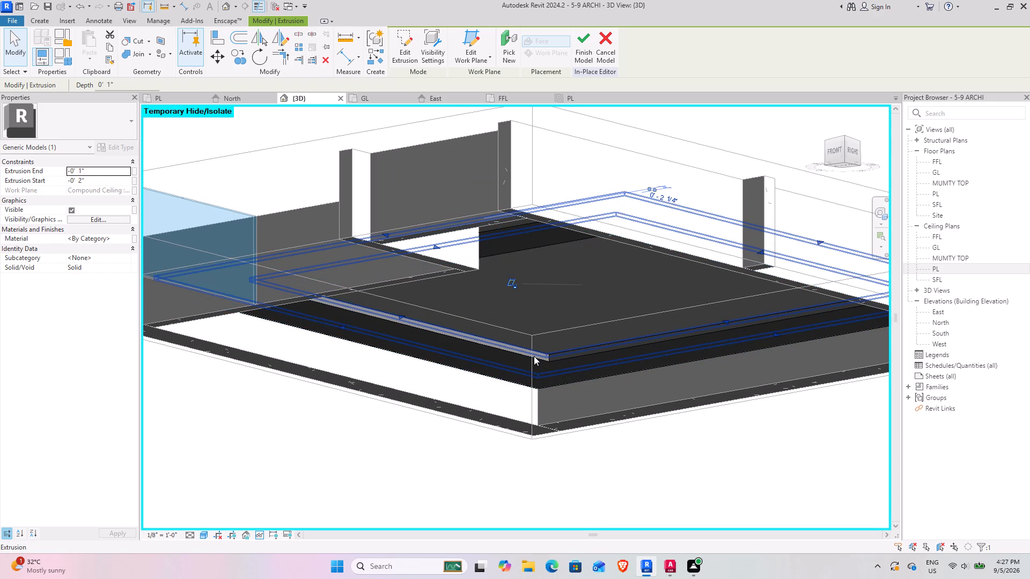
{"action": "left_click", "coordinate": [534, 356]}
{"action": "key", "text": "Escape"}
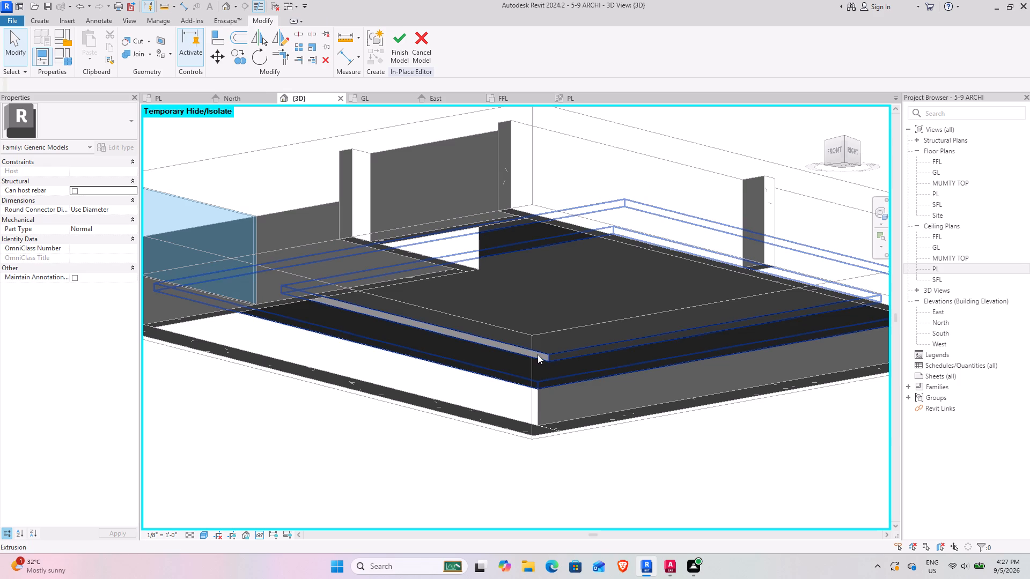
{"action": "left_click", "coordinate": [447, 335]}
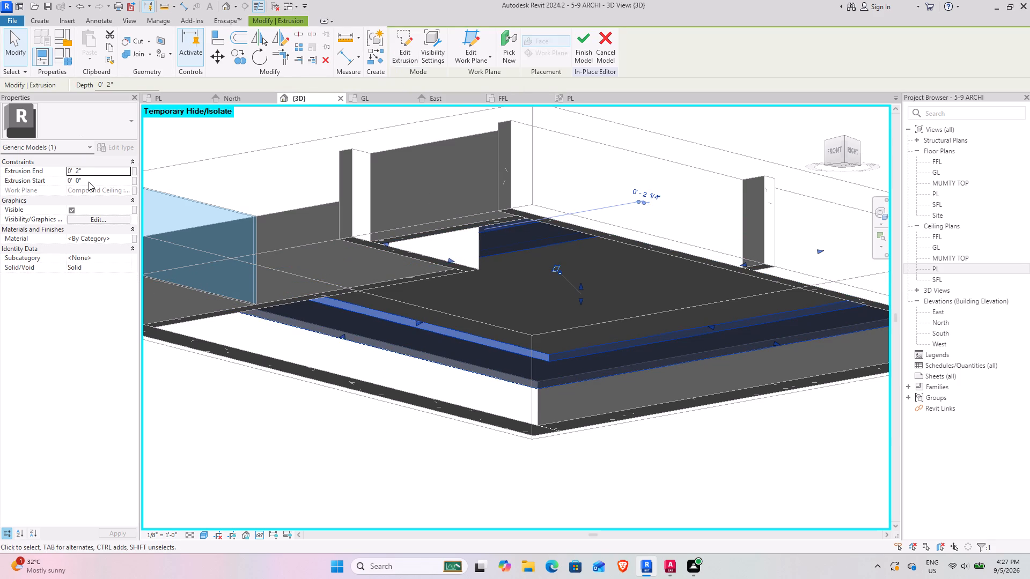
{"action": "middle_click_drag", "start_coordinate": [606, 390], "coordinate": [598, 412], "text": "shift"}
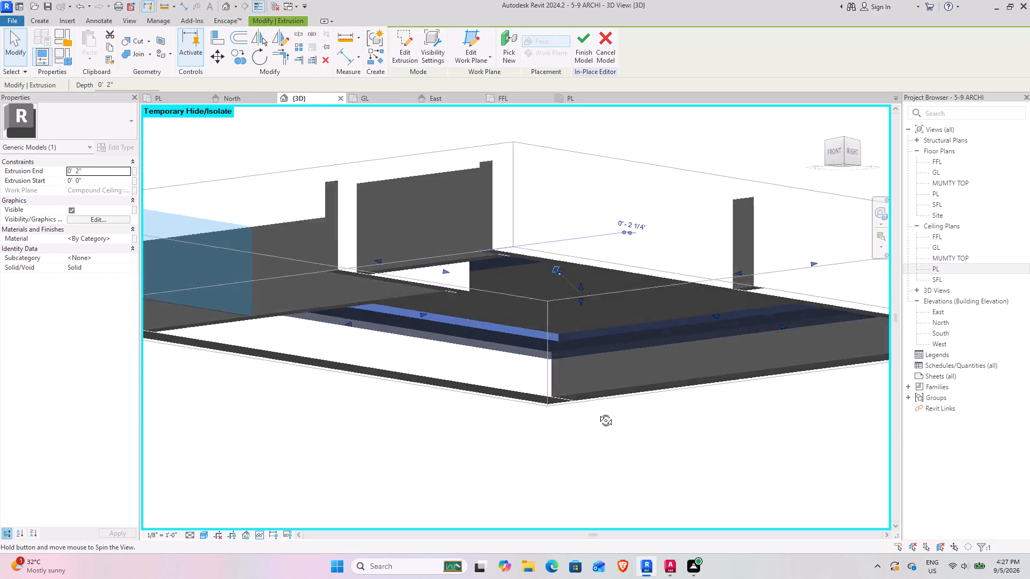
{"action": "middle_click_drag", "start_coordinate": [598, 412], "coordinate": [433, 381], "text": "shift"}
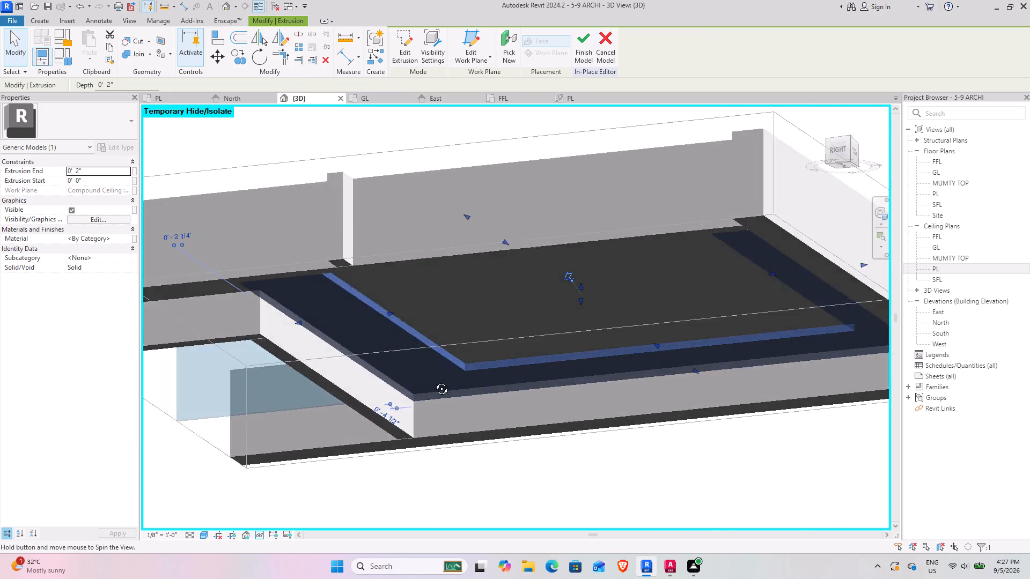
{"action": "middle_click_drag", "start_coordinate": [433, 381], "coordinate": [690, 343], "text": "shift"}
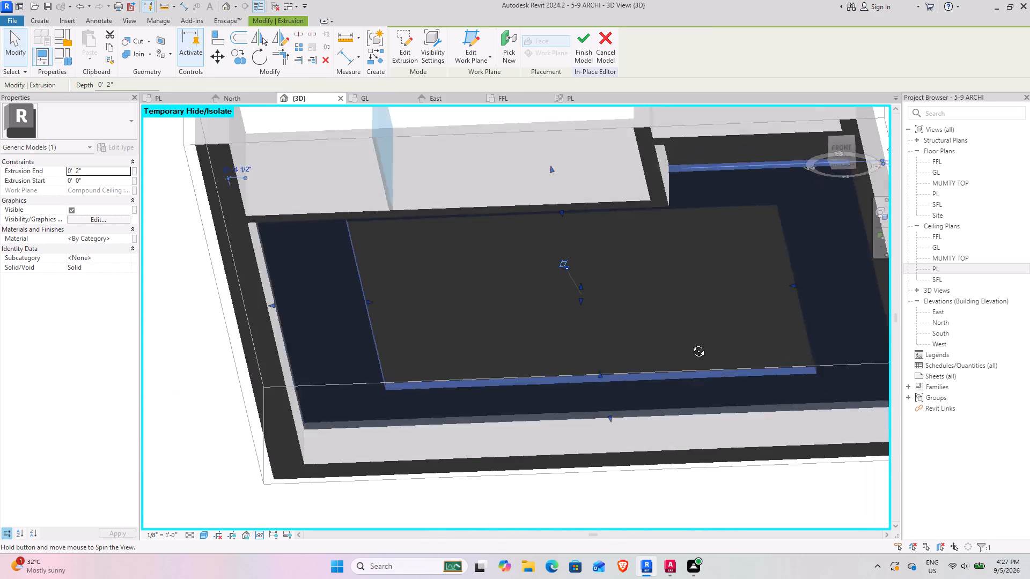
{"action": "middle_click_drag", "start_coordinate": [690, 343], "coordinate": [594, 395], "text": "shift"}
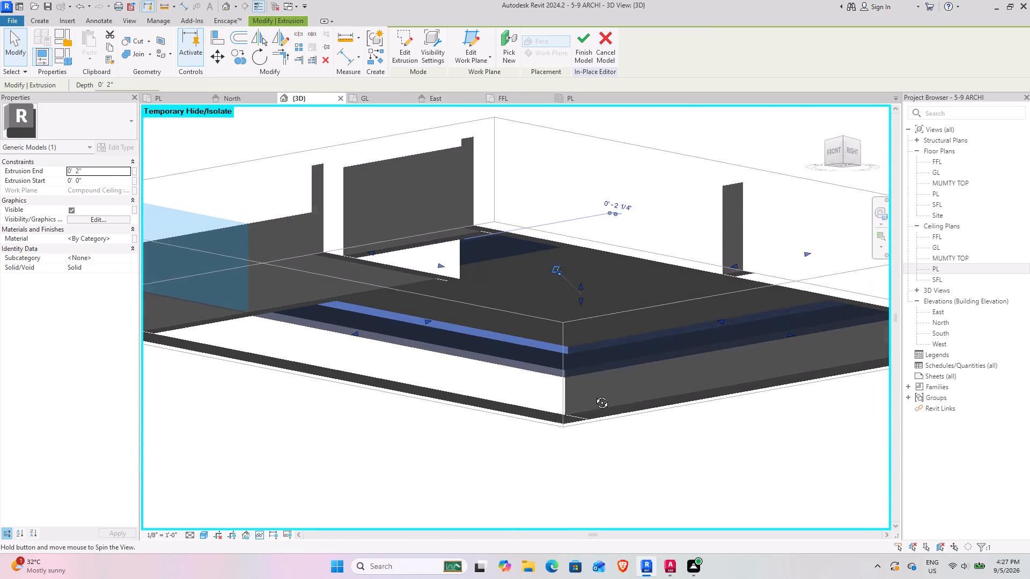
{"action": "middle_click_drag", "start_coordinate": [594, 395], "coordinate": [593, 390], "text": "shift"}
{"action": "scroll", "coordinate": [650, 377], "scroll_direction": "down", "scroll_amount": 7}
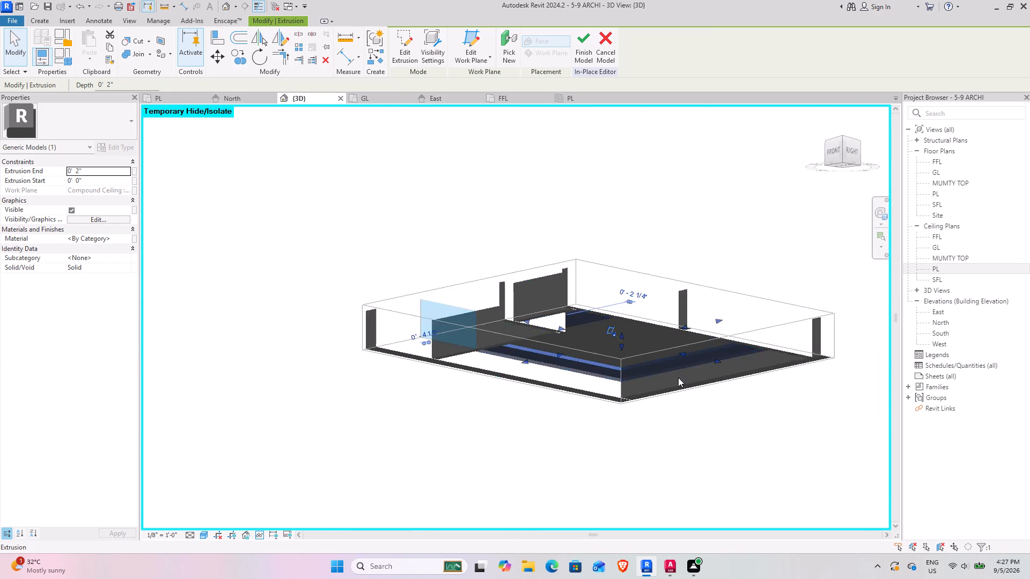
{"action": "scroll", "coordinate": [678, 377], "scroll_direction": "down", "scroll_amount": 4}
{"action": "middle_click_drag", "start_coordinate": [680, 380], "coordinate": [778, 442], "text": "shift"}
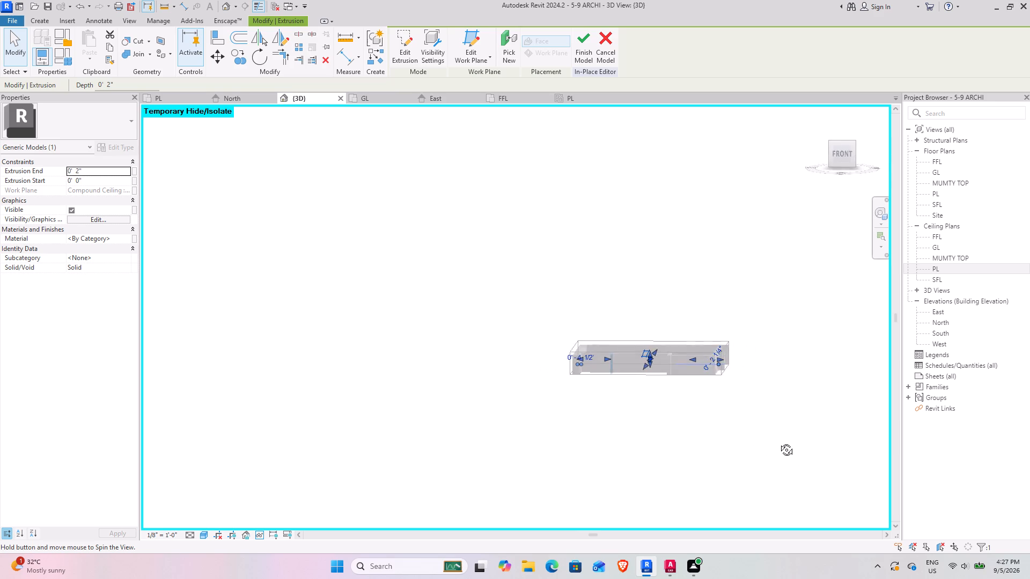
{"action": "middle_click_drag", "start_coordinate": [778, 442], "coordinate": [801, 516], "text": "shift"}
{"action": "key", "text": "Escape"}
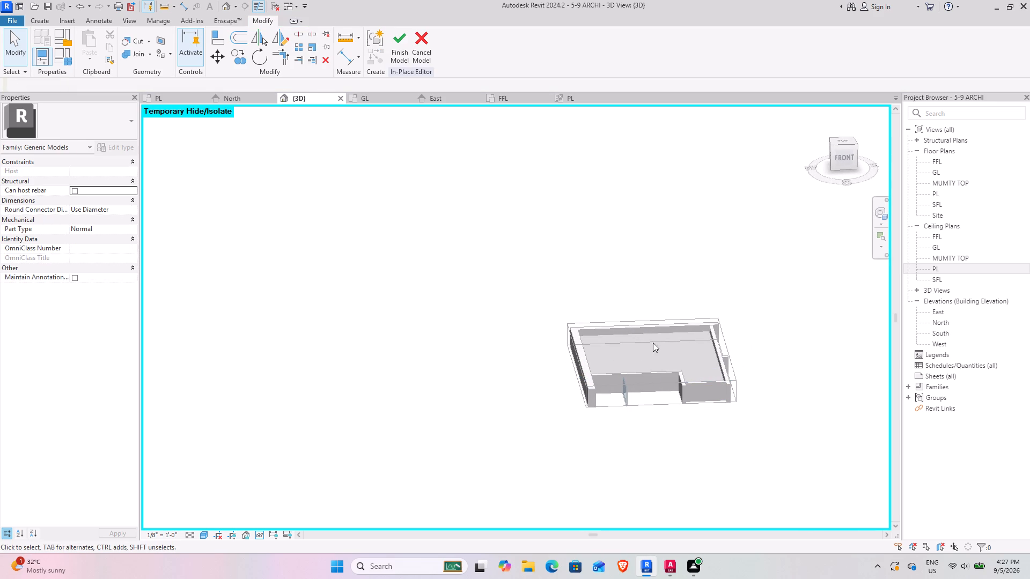
{"action": "middle_click_drag", "start_coordinate": [711, 365], "coordinate": [621, 352], "text": "shift"}
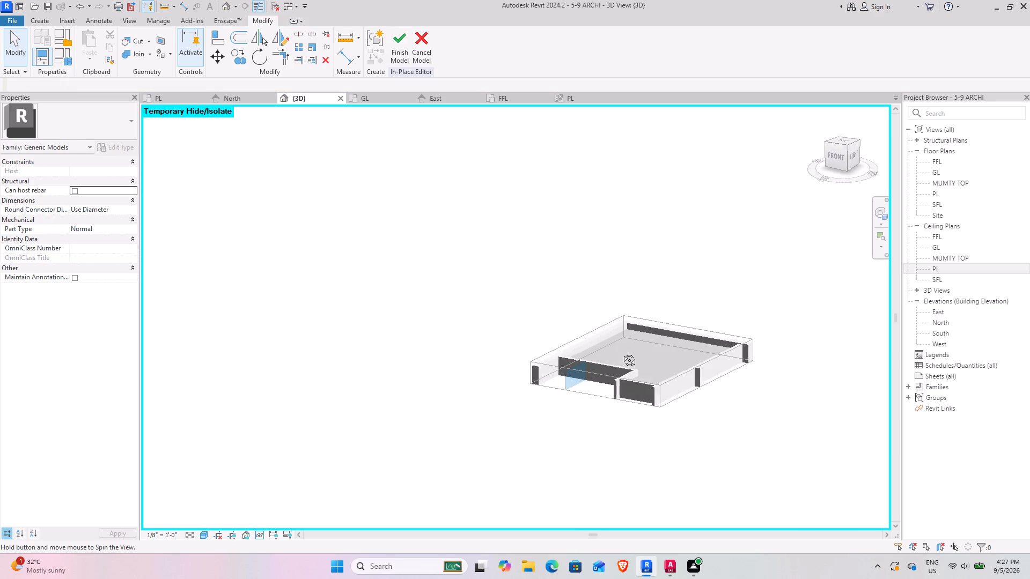
{"action": "middle_click_drag", "start_coordinate": [621, 352], "coordinate": [594, 351], "text": "shift"}
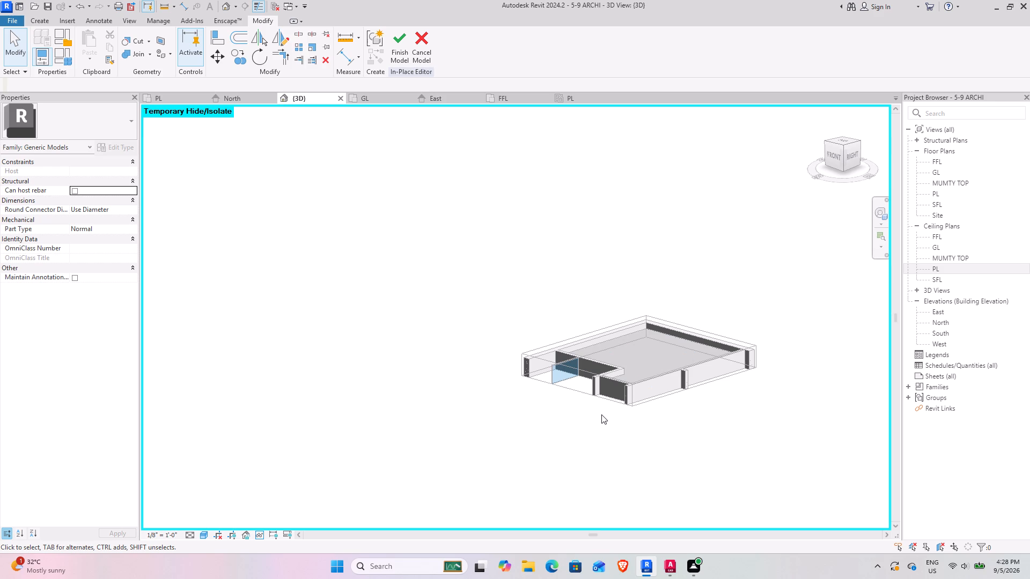
Set the second ceiling border extrusion's end to 1" and its start to -1".
{"action": "left_click", "coordinate": [650, 379]}
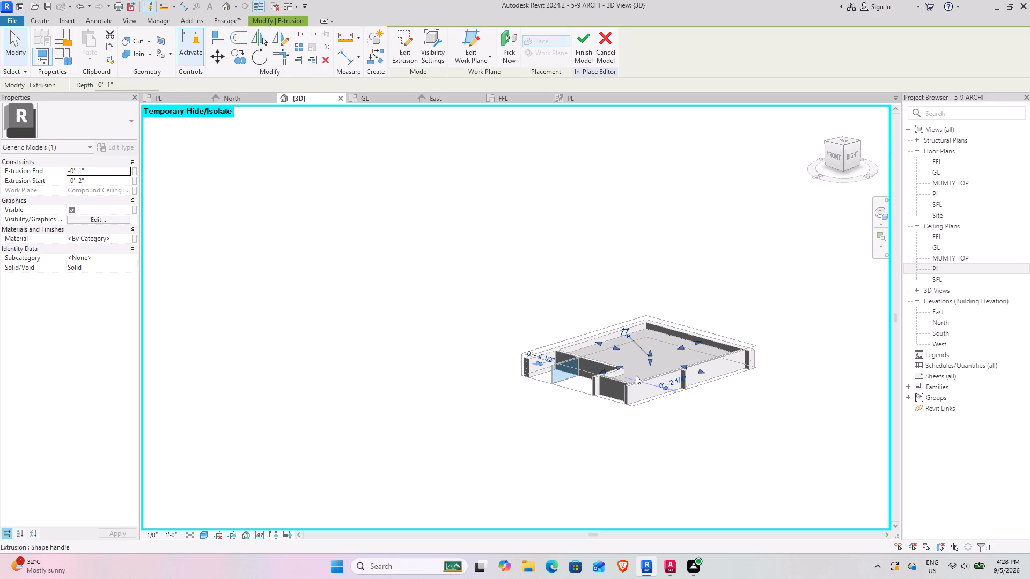
{"action": "middle_click_drag", "start_coordinate": [532, 419], "coordinate": [601, 239], "text": "shift"}
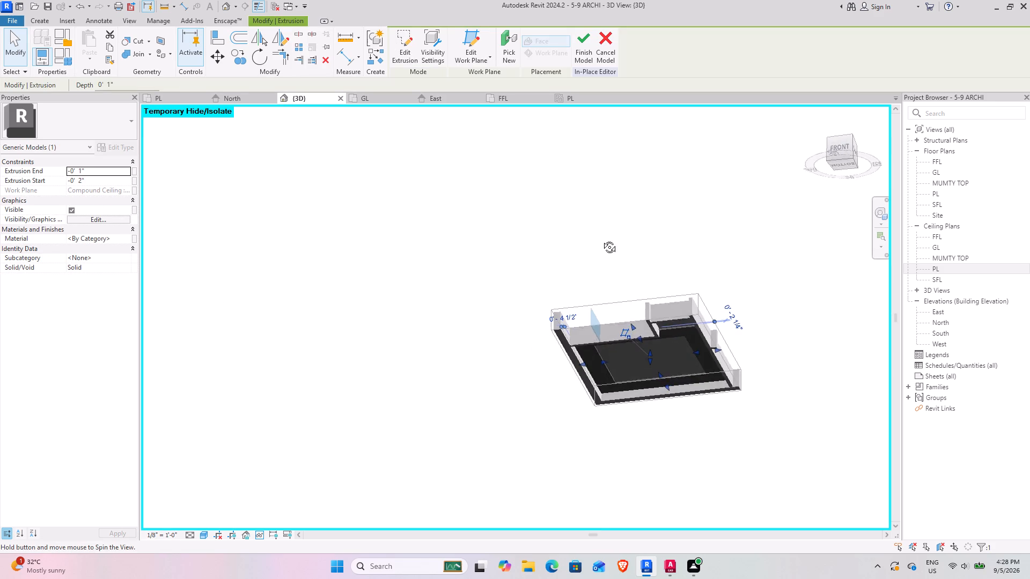
{"action": "middle_click_drag", "start_coordinate": [601, 239], "coordinate": [601, 236], "text": "shift"}
{"action": "scroll", "coordinate": [691, 357], "scroll_direction": "up", "scroll_amount": 5}
{"action": "scroll", "coordinate": [563, 347], "scroll_direction": "up", "scroll_amount": 5}
{"action": "scroll", "coordinate": [595, 349], "scroll_direction": "down", "scroll_amount": 1}
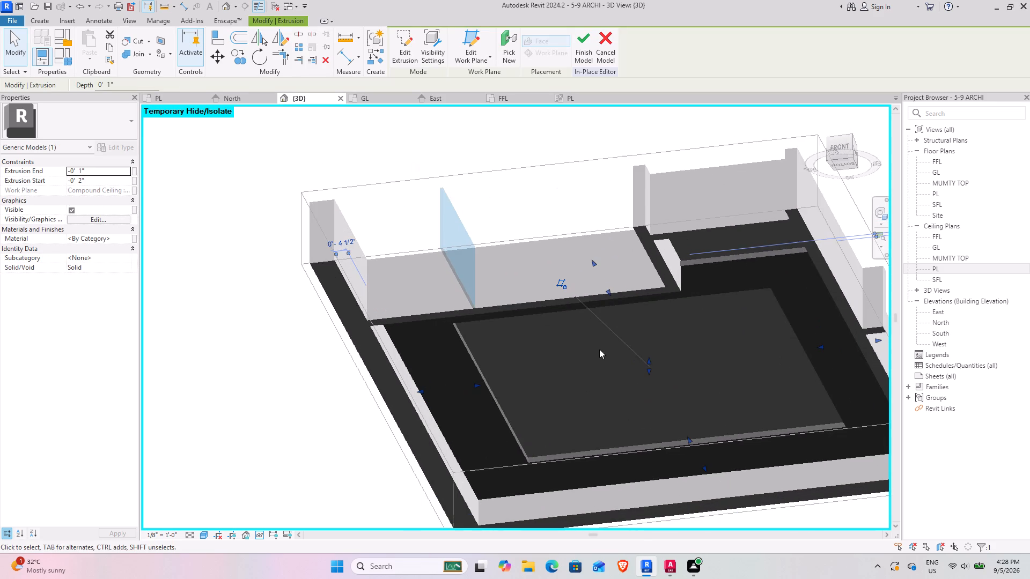
{"action": "middle_click_drag", "start_coordinate": [688, 357], "coordinate": [659, 565], "text": "shift"}
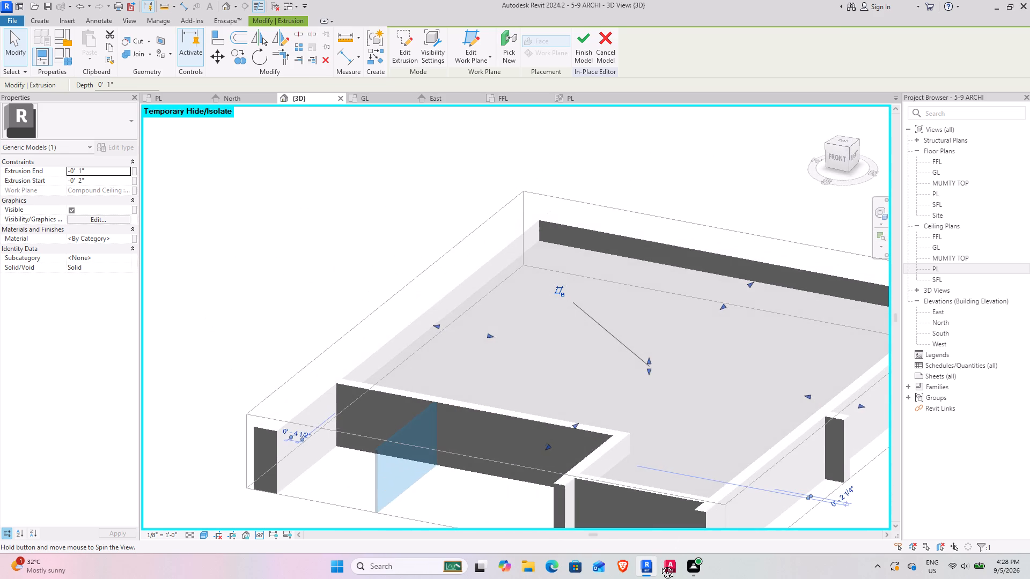
{"action": "middle_click_drag", "start_coordinate": [659, 565], "coordinate": [724, 310], "text": "shift"}
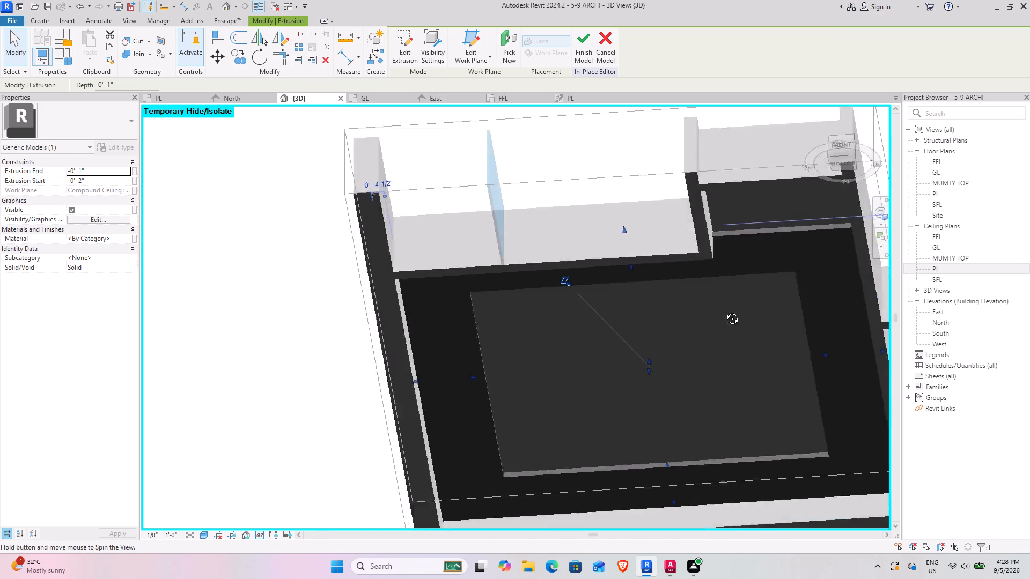
{"action": "middle_click_drag", "start_coordinate": [724, 310], "coordinate": [588, 399], "text": "shift"}
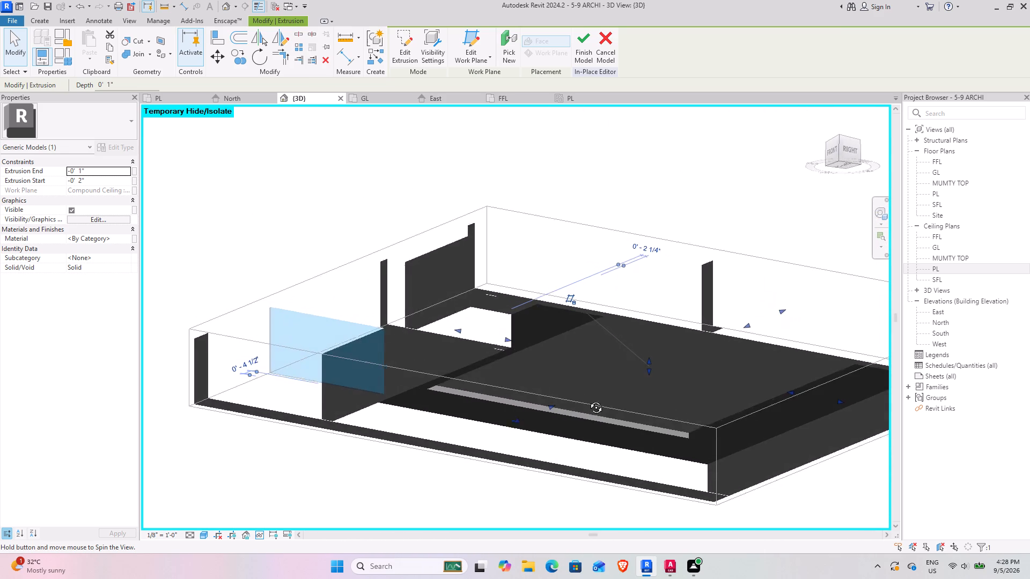
{"action": "middle_click_drag", "start_coordinate": [588, 399], "coordinate": [590, 423], "text": "shift"}
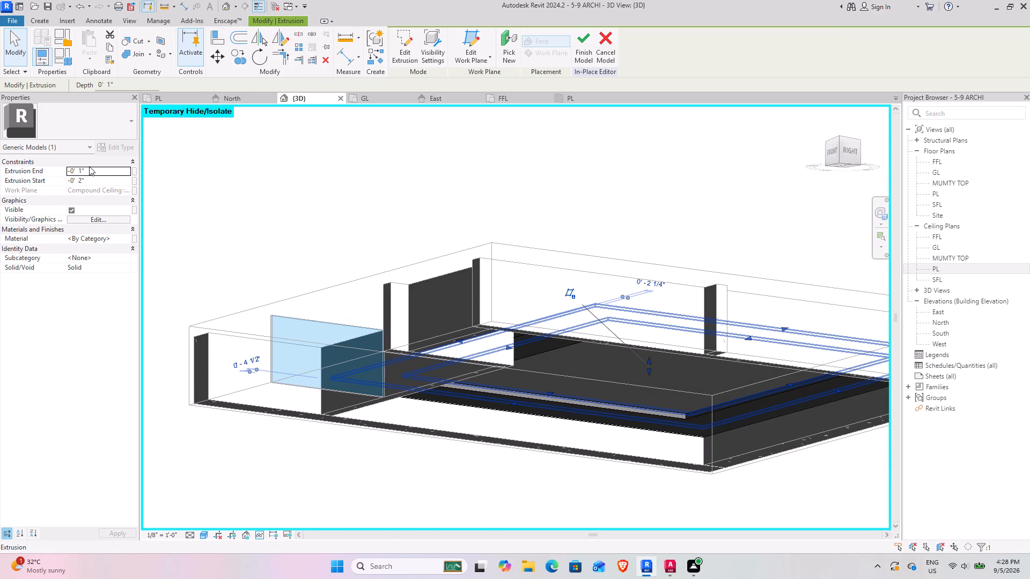
{"action": "left_click", "coordinate": [89, 168]}
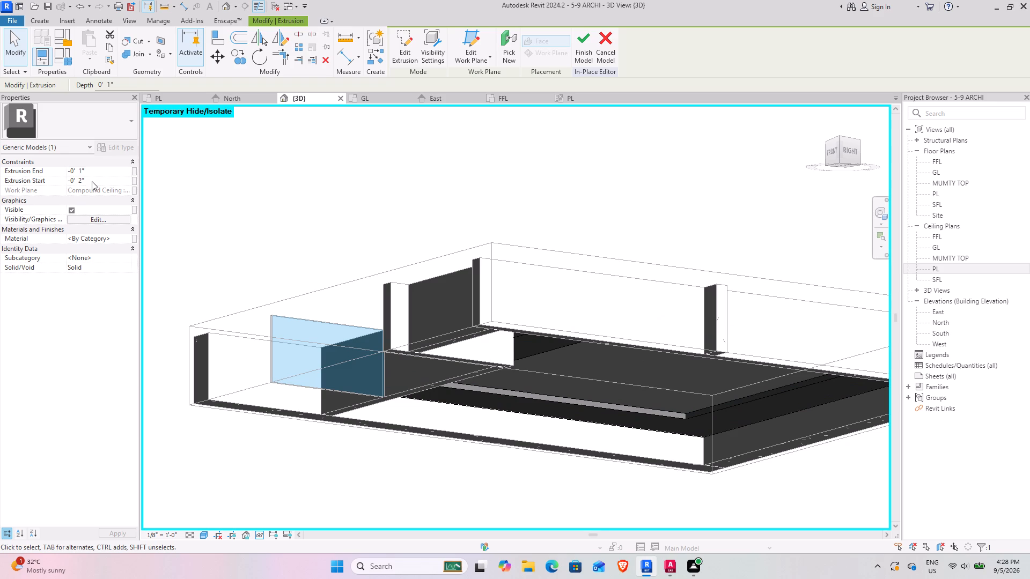
{"action": "left_click_drag", "start_coordinate": [92, 172], "coordinate": [67, 170]}
{"action": "left_click_drag", "start_coordinate": [67, 170], "coordinate": [66, 170]}
{"action": "key", "text": "1"}
{"action": "key", "text": "shift+quotedbl"}
{"action": "key", "text": "Return"}
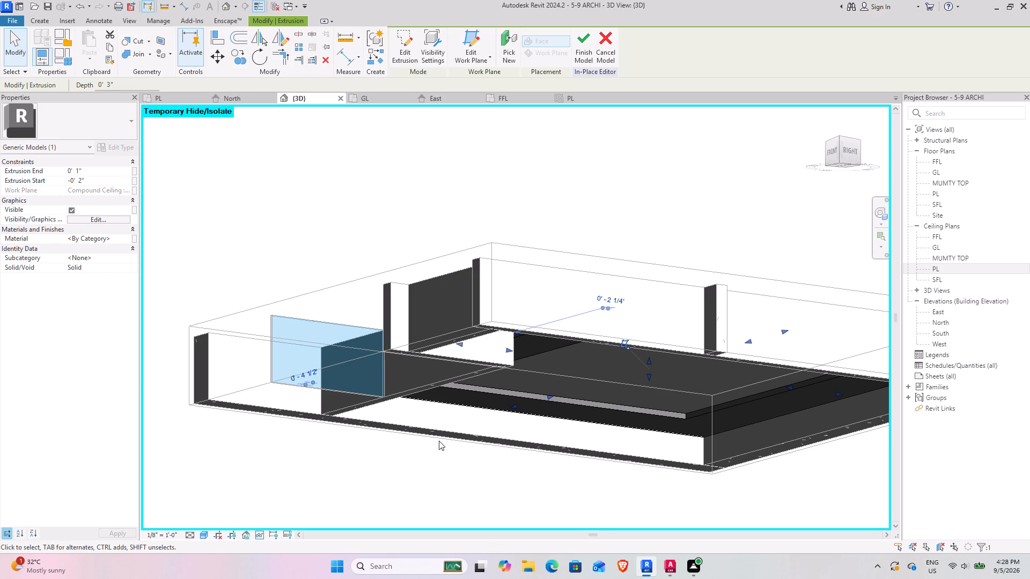
{"action": "left_click", "coordinate": [95, 180]}
{"action": "type", "text": "-1\""}
{"action": "key", "text": "Return"}
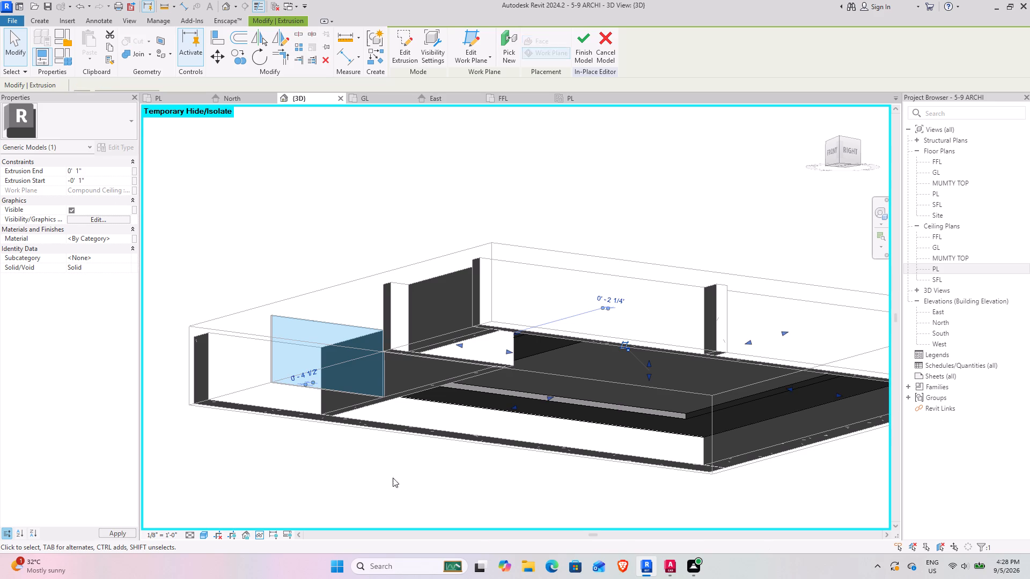
{"action": "left_click", "coordinate": [455, 452]}
Switch the 3D view to wireframe display.
{"action": "middle_click_drag", "start_coordinate": [488, 459], "coordinate": [718, 464], "text": "shift"}
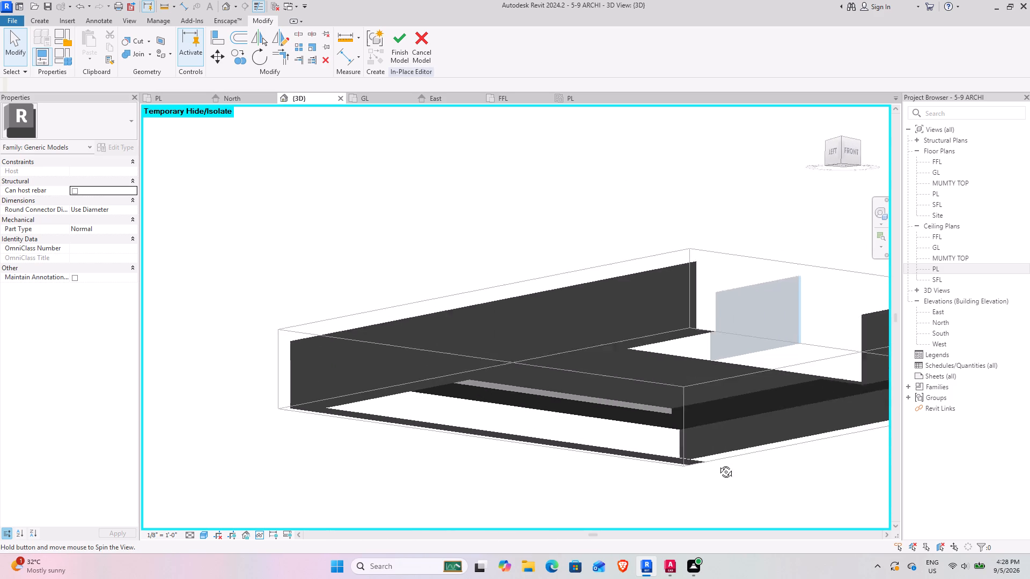
{"action": "middle_click_drag", "start_coordinate": [718, 464], "coordinate": [592, 437], "text": "shift"}
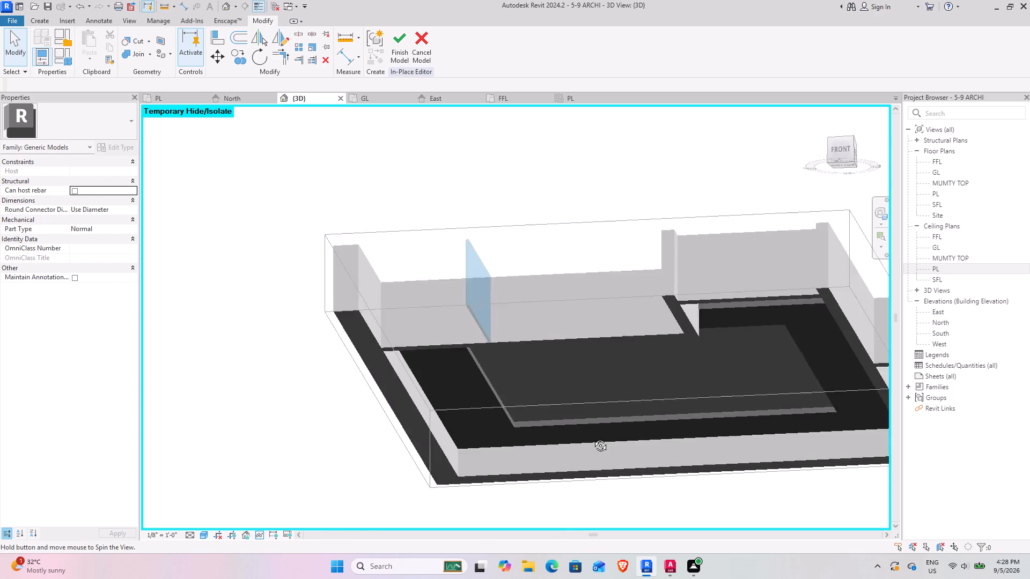
{"action": "middle_click_drag", "start_coordinate": [592, 437], "coordinate": [588, 573], "text": "shift"}
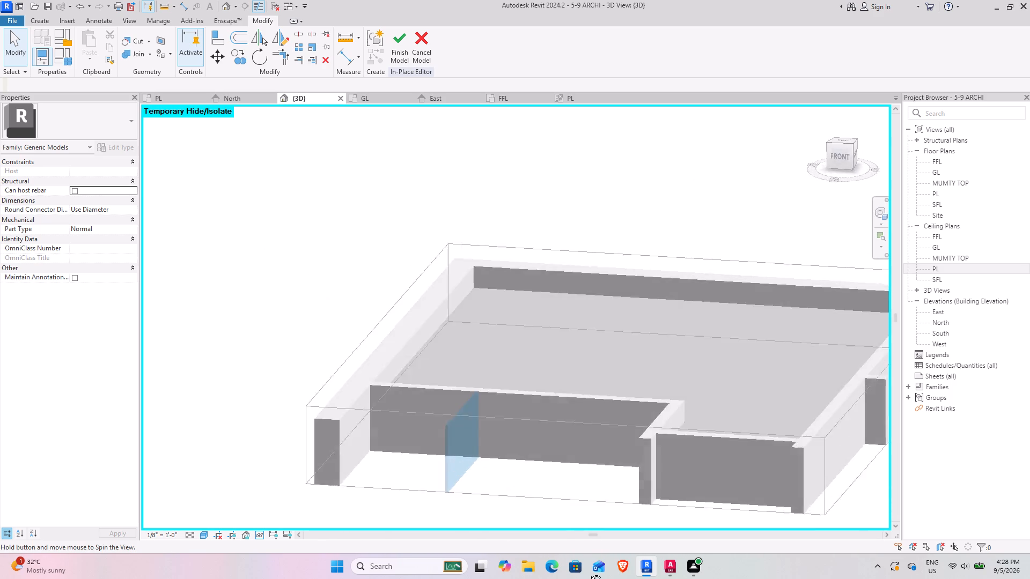
{"action": "middle_click_drag", "start_coordinate": [588, 573], "coordinate": [392, 491], "text": "shift"}
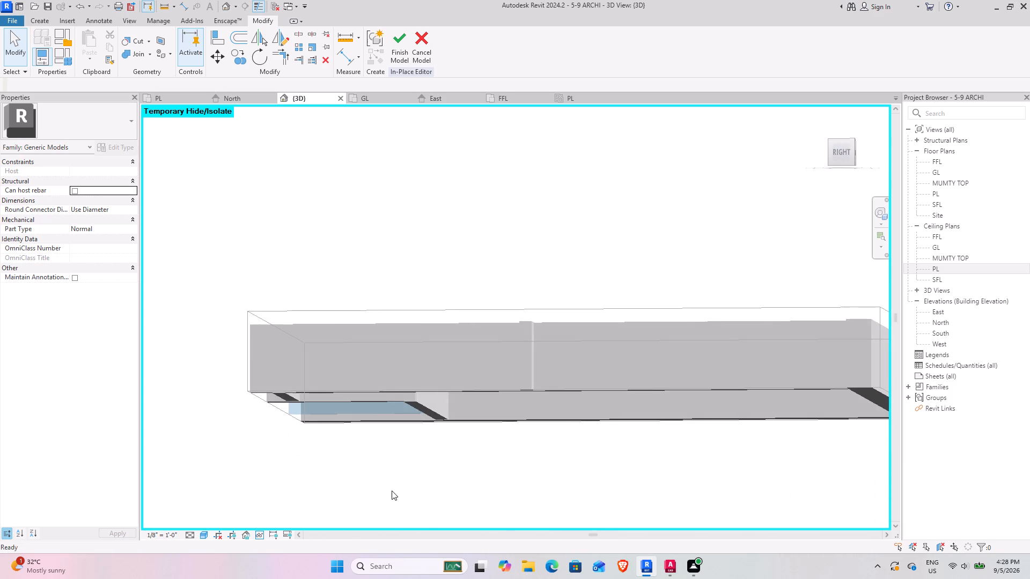
{"action": "left_click", "coordinate": [207, 531]}
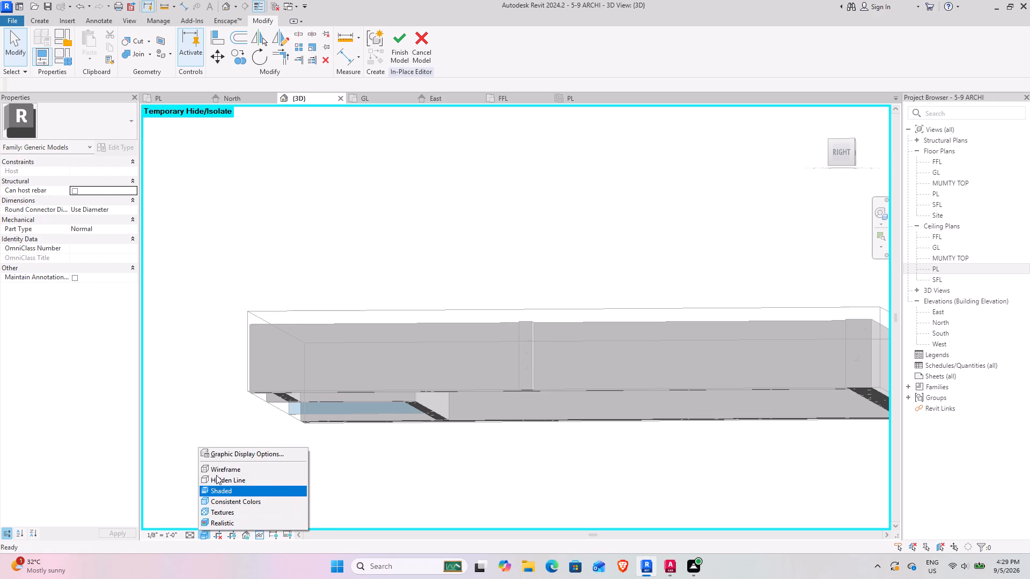
{"action": "left_click", "coordinate": [217, 472]}
Stretch the second extrusion's inner edges on the front and back sides inward, stopping just short of the first extrusion's inner edges.
{"action": "middle_click_drag", "start_coordinate": [381, 421], "coordinate": [409, 445], "text": "shift"}
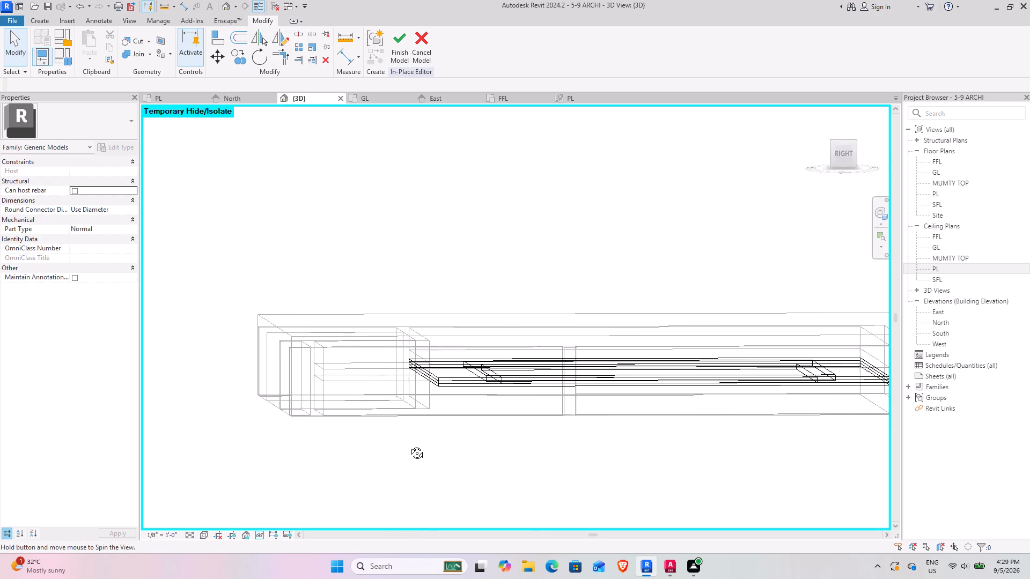
{"action": "middle_click_drag", "start_coordinate": [409, 445], "coordinate": [393, 495], "text": "shift"}
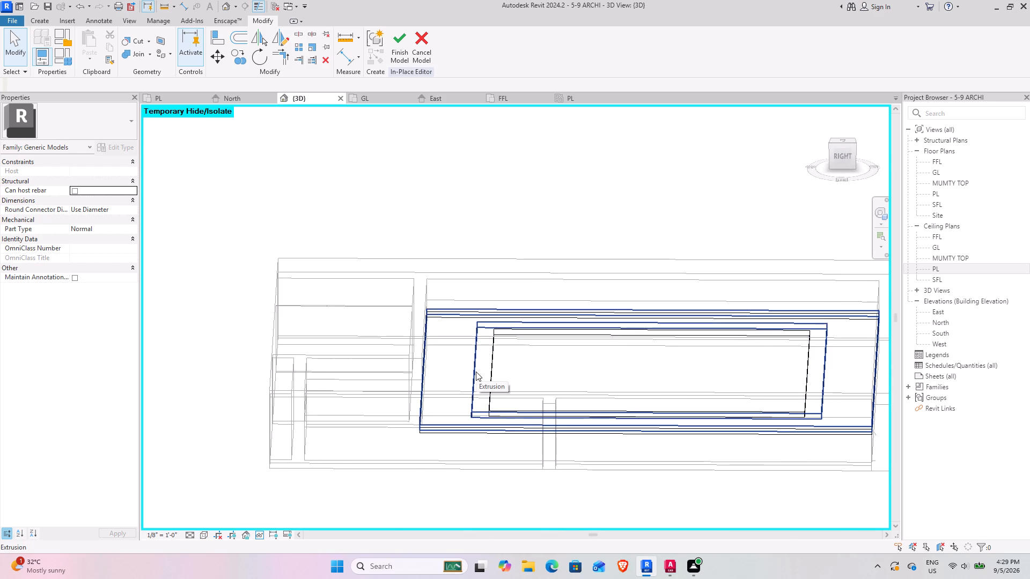
{"action": "left_click", "coordinate": [476, 372]}
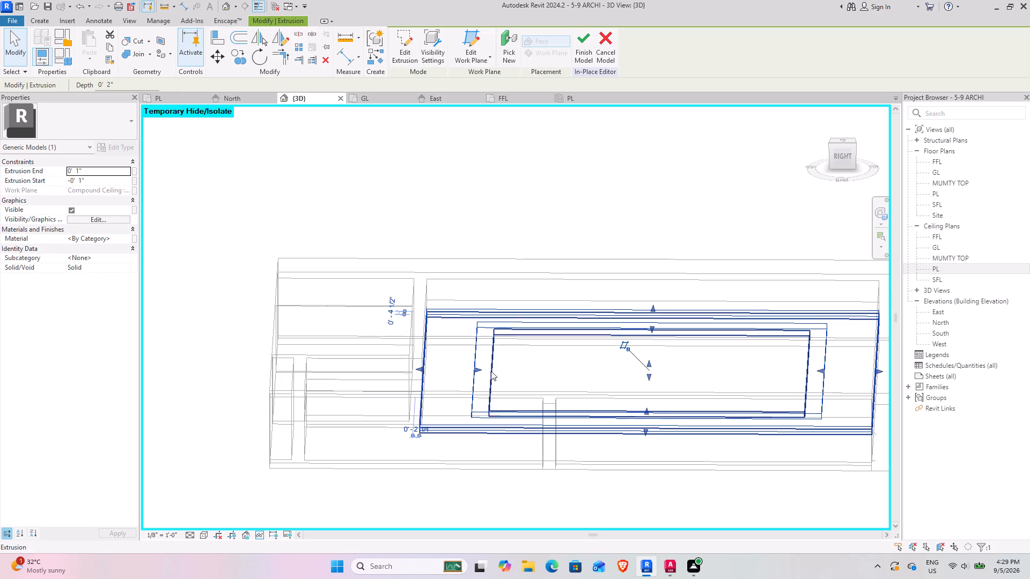
{"action": "left_click_drag", "start_coordinate": [477, 369], "coordinate": [486, 370]}
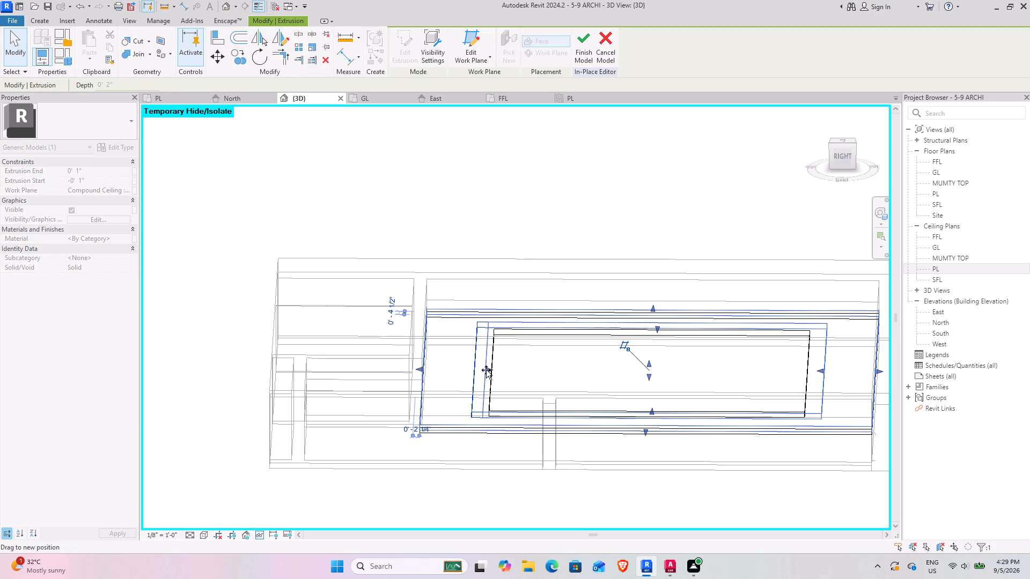
{"action": "left_click_drag", "start_coordinate": [486, 370], "coordinate": [484, 370]}
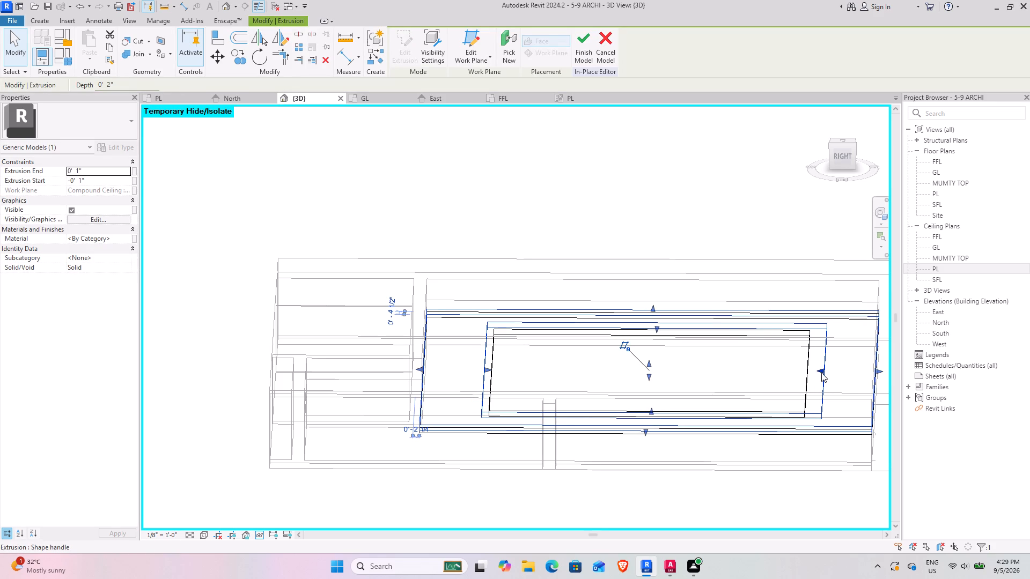
{"action": "left_click_drag", "start_coordinate": [821, 373], "coordinate": [814, 373]}
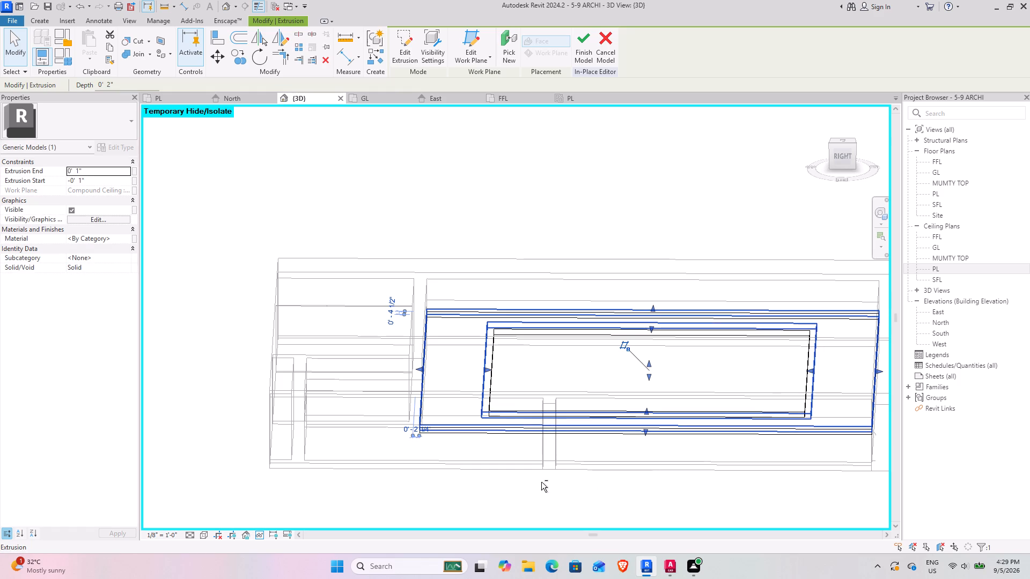
Switch the 3D view to hidden line display, with the ceiling seen obliquely from the right and back.
{"action": "middle_click_drag", "start_coordinate": [541, 482], "coordinate": [476, 374], "text": "shift"}
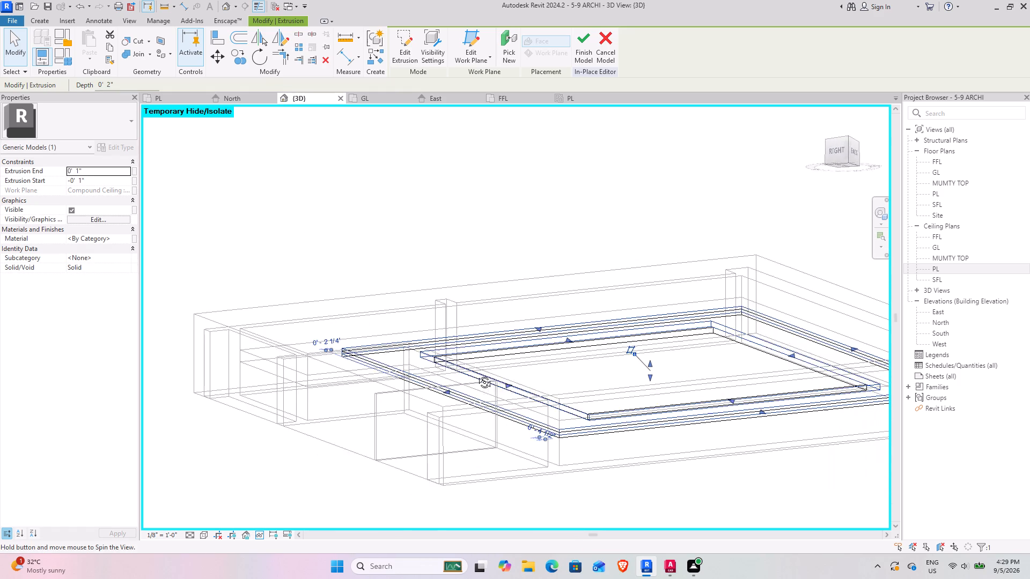
{"action": "middle_click_drag", "start_coordinate": [476, 374], "coordinate": [461, 380], "text": "shift"}
{"action": "left_click", "coordinate": [201, 537]}
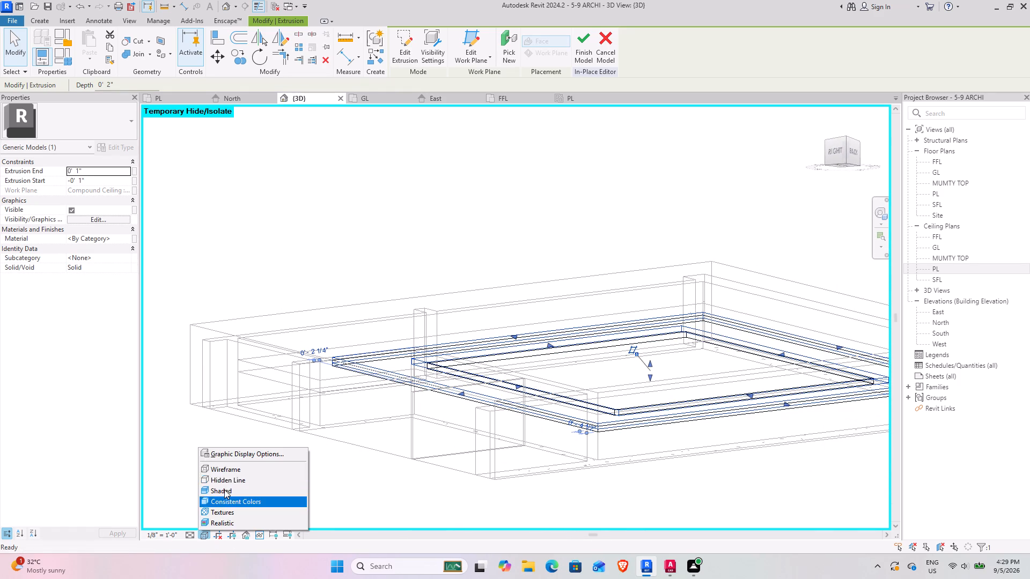
{"action": "left_click", "coordinate": [230, 477]}
{"action": "middle_click_drag", "start_coordinate": [556, 426], "coordinate": [556, 434], "text": "shift"}
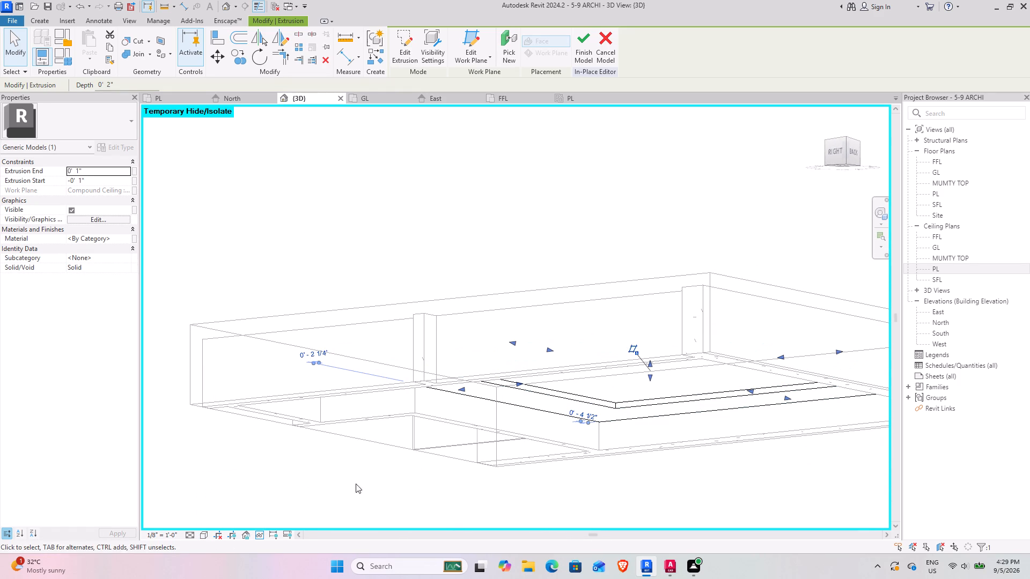
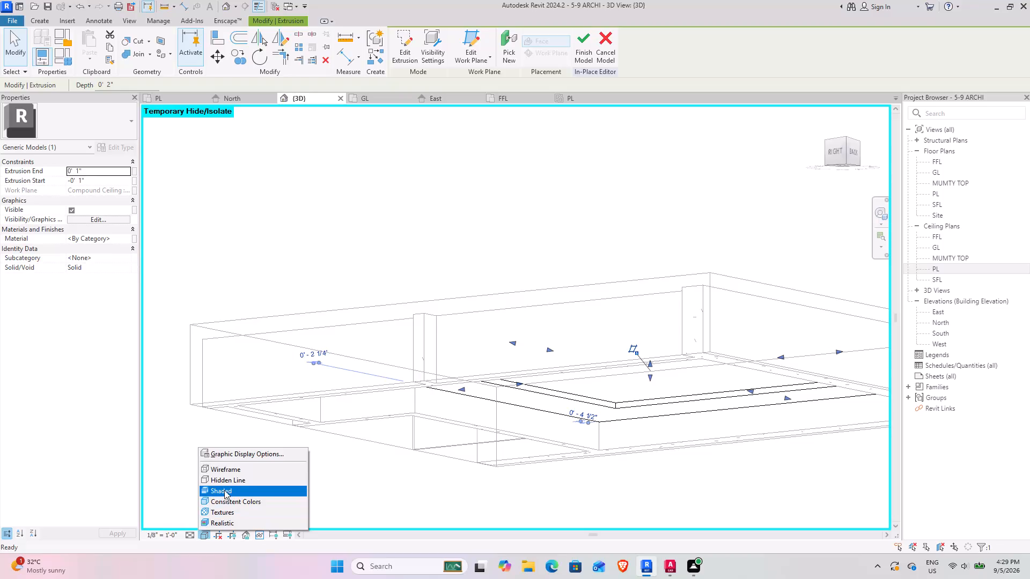
Examine the two stepped ceiling border extrusions from below in shaded display, from the back and left sides.
{"action": "left_click", "coordinate": [224, 490]}
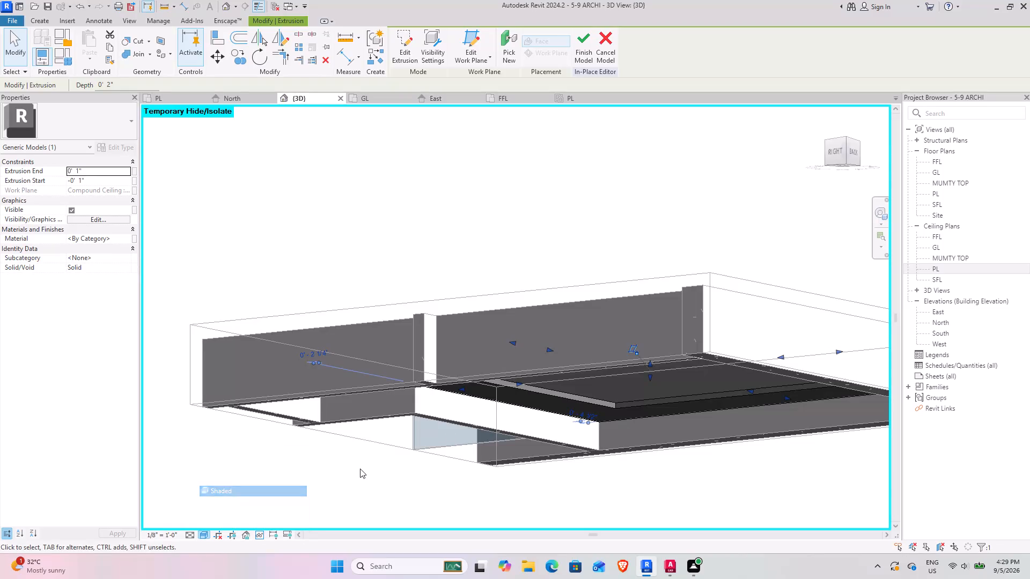
{"action": "middle_click_drag", "start_coordinate": [587, 407], "coordinate": [576, 421], "text": "shift"}
{"action": "scroll", "coordinate": [605, 387], "scroll_direction": "up", "scroll_amount": 5}
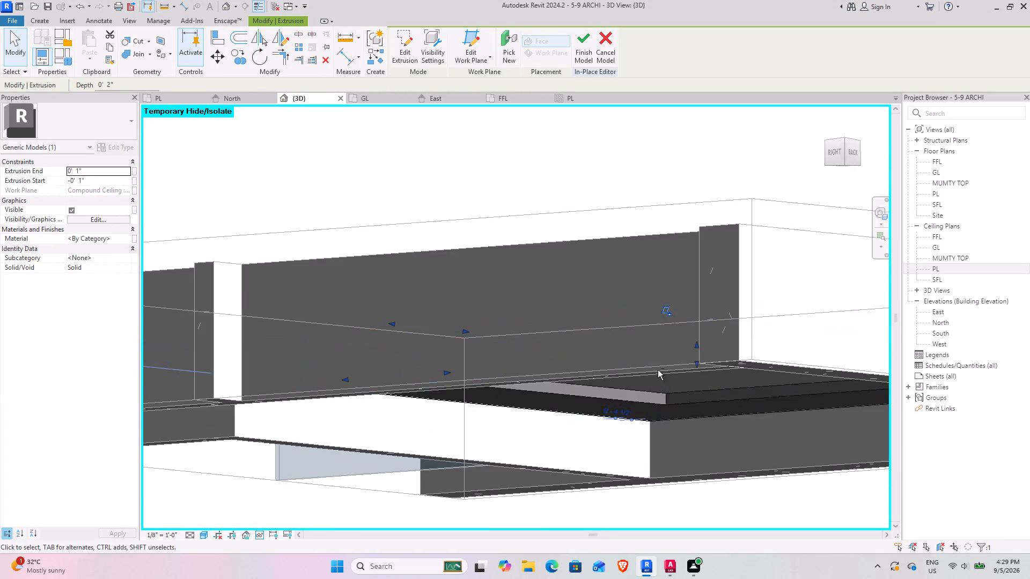
{"action": "middle_click_drag", "start_coordinate": [664, 392], "coordinate": [579, 378], "text": "shift"}
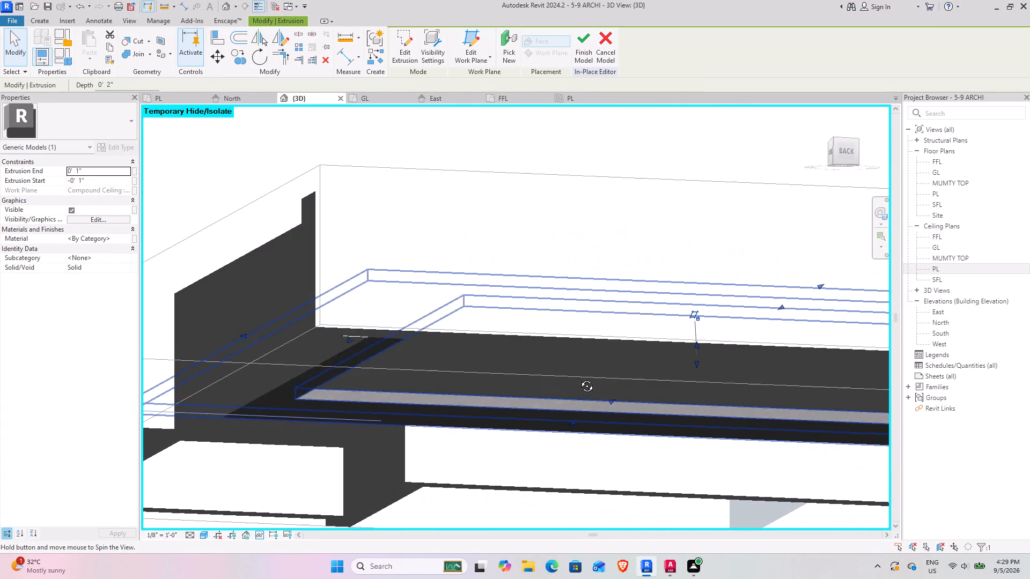
{"action": "middle_click_drag", "start_coordinate": [579, 378], "coordinate": [439, 353], "text": "shift"}
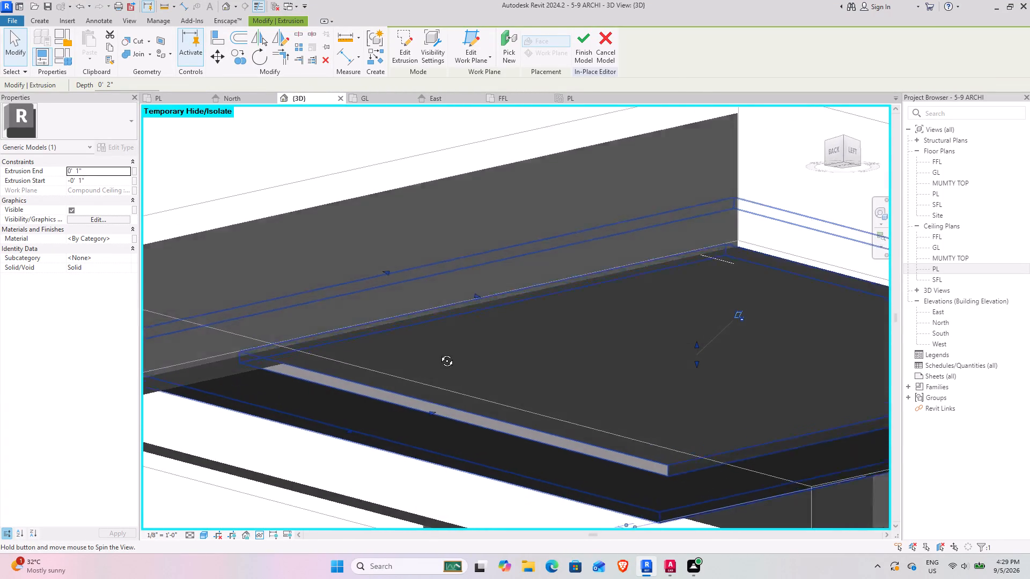
{"action": "middle_click_drag", "start_coordinate": [439, 353], "coordinate": [369, 373], "text": "shift"}
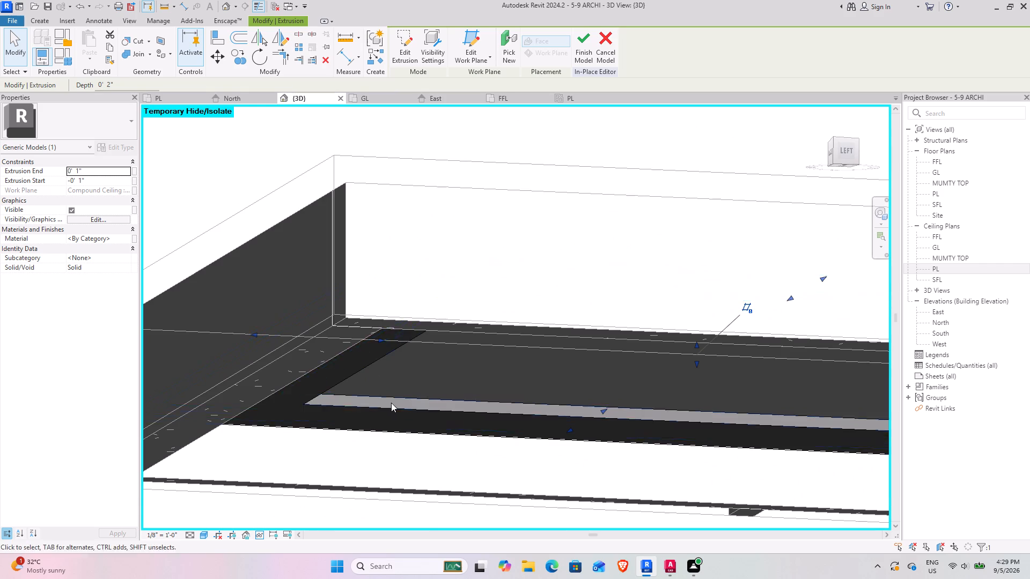
{"action": "scroll", "coordinate": [391, 403], "scroll_direction": "down", "scroll_amount": 3}
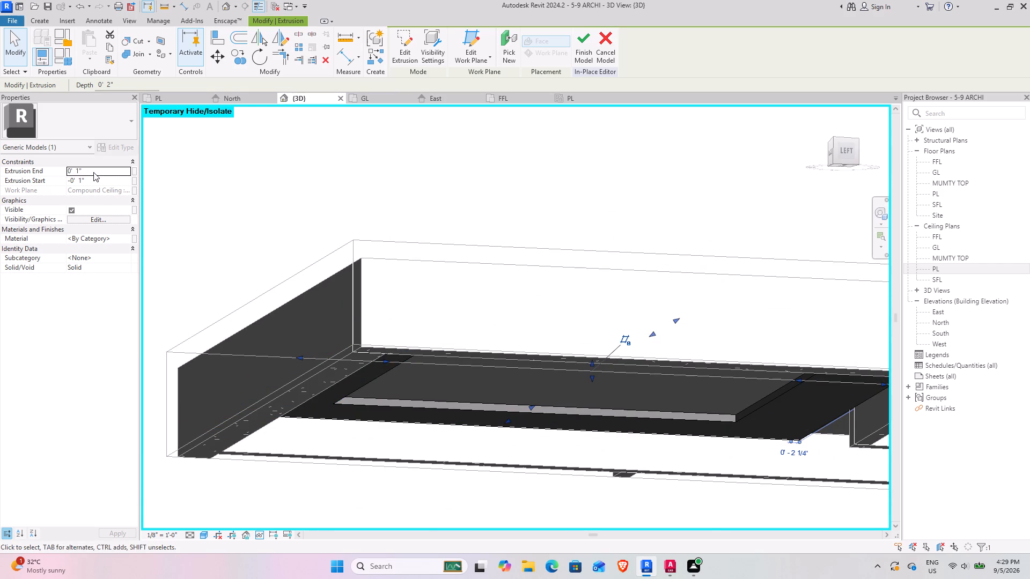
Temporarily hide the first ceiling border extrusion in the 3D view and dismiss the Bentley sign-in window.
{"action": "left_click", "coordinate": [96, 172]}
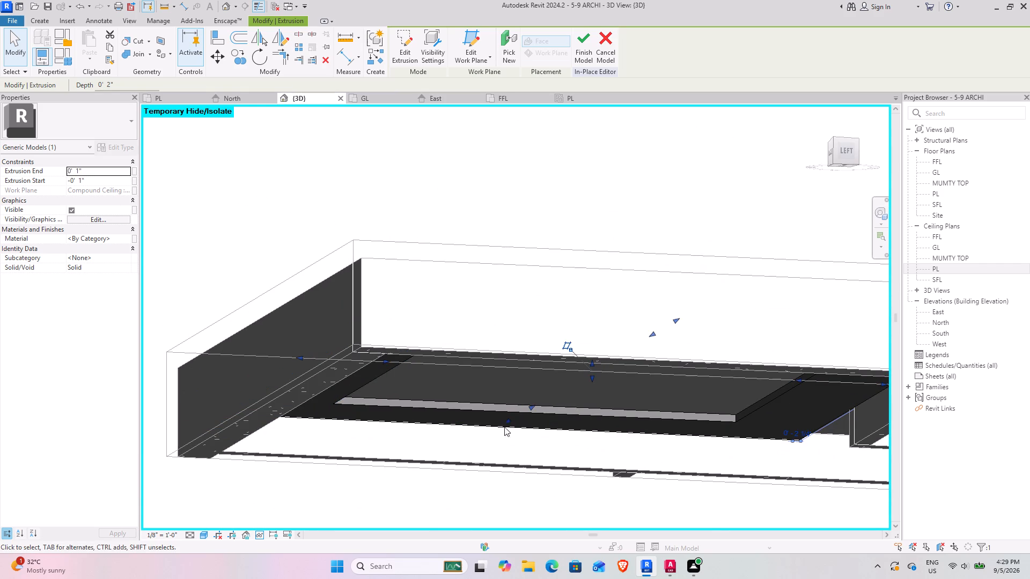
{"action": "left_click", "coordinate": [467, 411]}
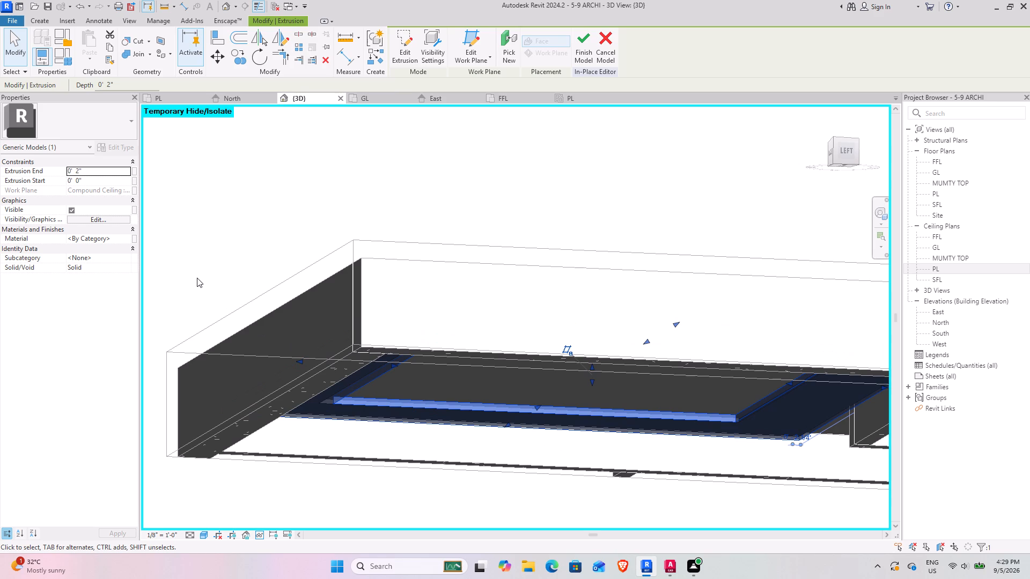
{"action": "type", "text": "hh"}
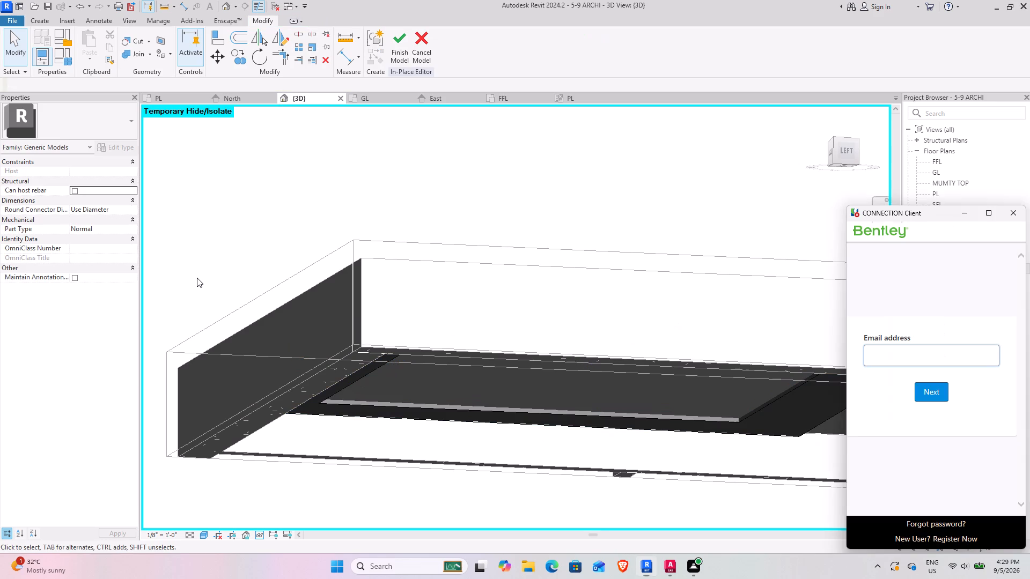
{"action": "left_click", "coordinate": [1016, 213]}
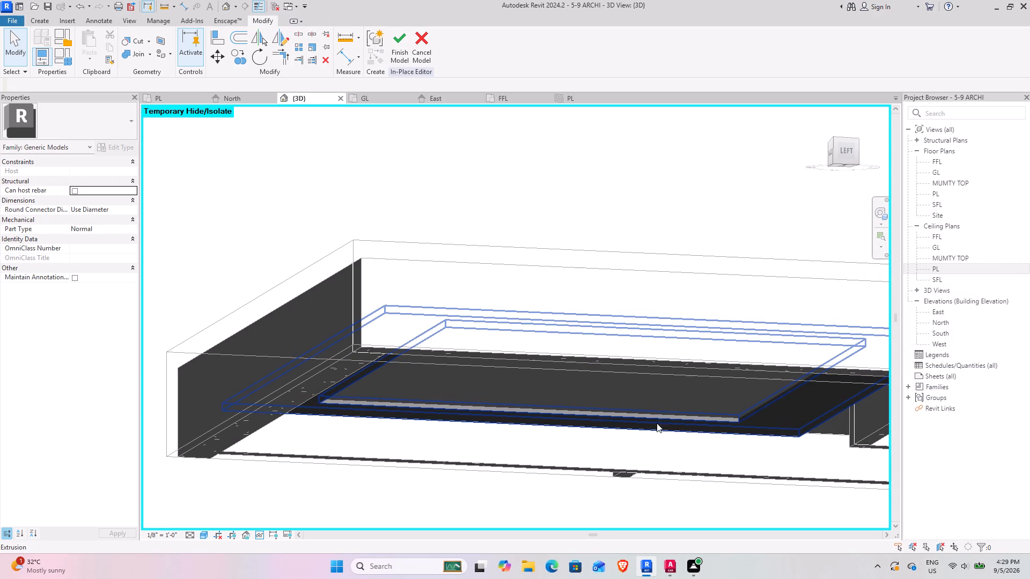
Orient the 3D view to look straight up at the ceiling border from the bottom, and reset the temporary hide/isolate.
{"action": "left_click", "coordinate": [665, 415]}
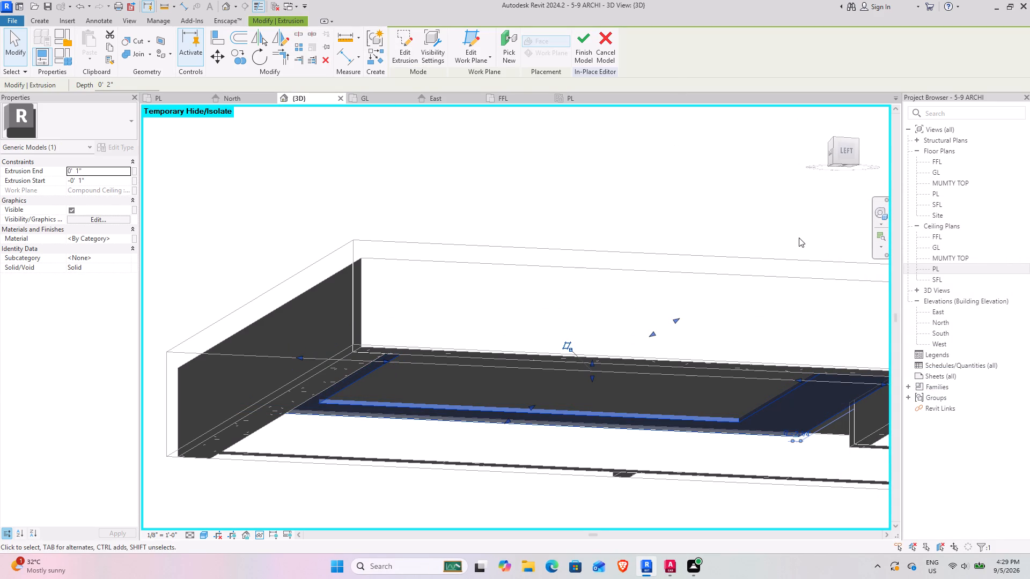
{"action": "middle_click_drag", "start_coordinate": [630, 244], "coordinate": [1014, 266], "text": "shift"}
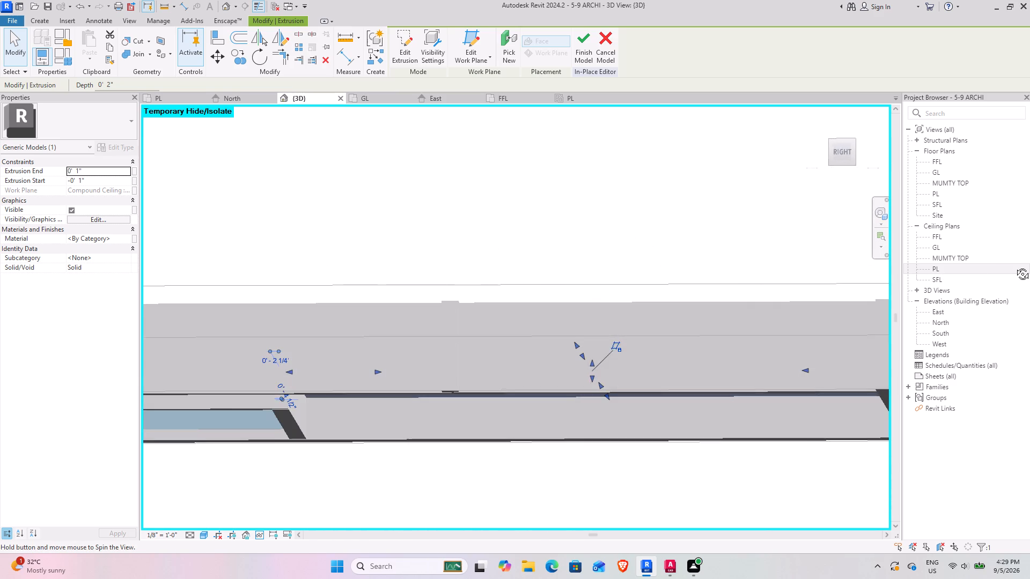
{"action": "middle_click_drag", "start_coordinate": [1014, 266], "coordinate": [1029, 300], "text": "shift"}
{"action": "middle_click_drag", "start_coordinate": [647, 233], "coordinate": [774, 254], "text": "shift"}
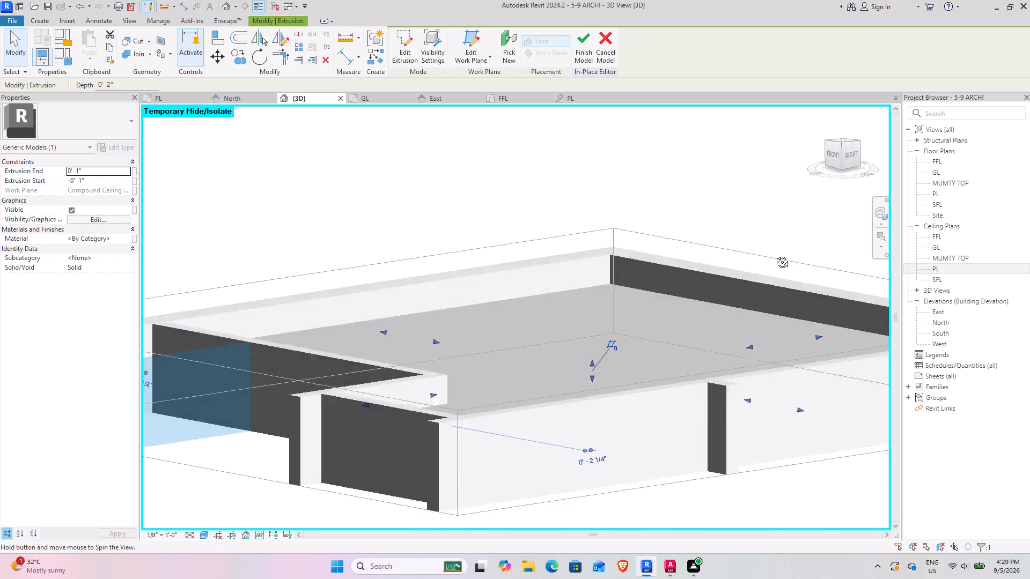
{"action": "middle_click_drag", "start_coordinate": [774, 254], "coordinate": [865, 112], "text": "shift"}
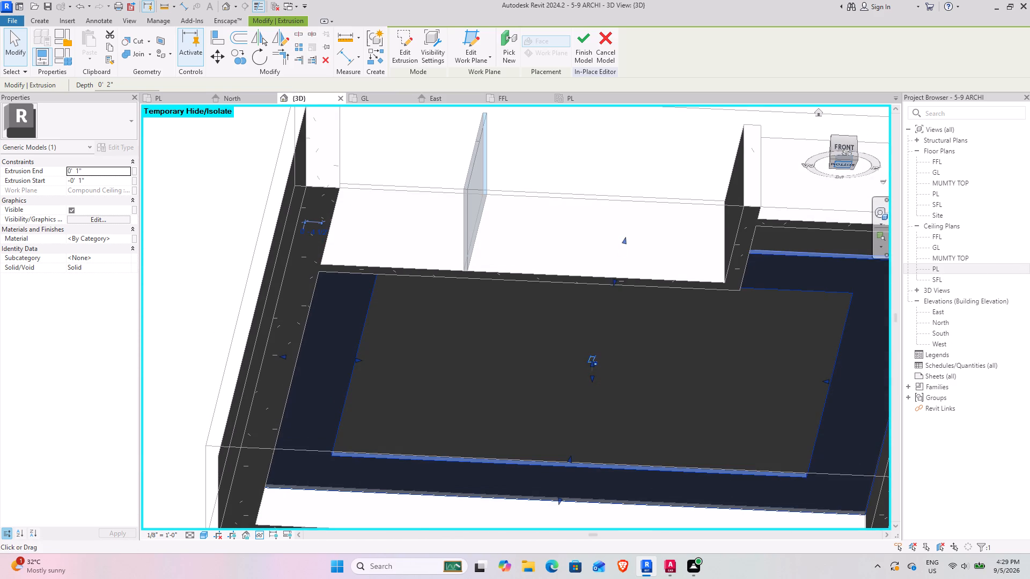
{"action": "left_click", "coordinate": [841, 167]}
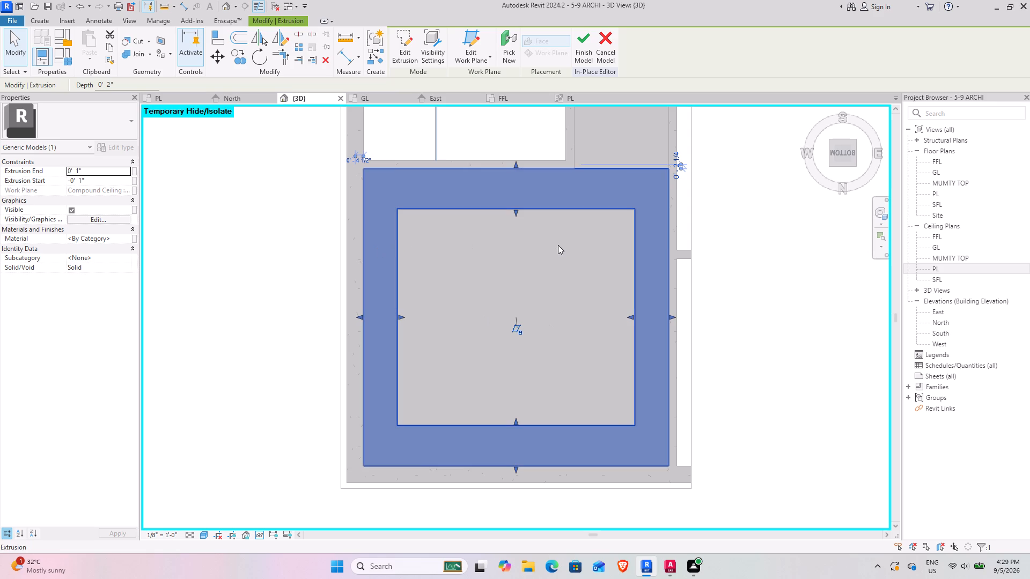
{"action": "type", "text": "hr"}
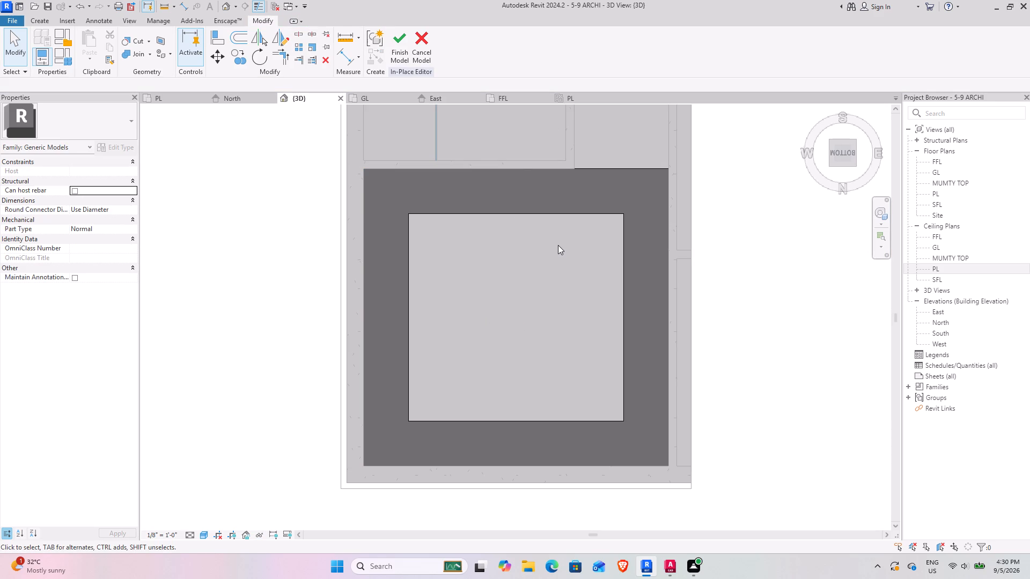
Switch the 3D view to wireframe display and delete the second ceiling border extrusion, the one with the larger inner opening.
{"action": "left_click", "coordinate": [203, 537]}
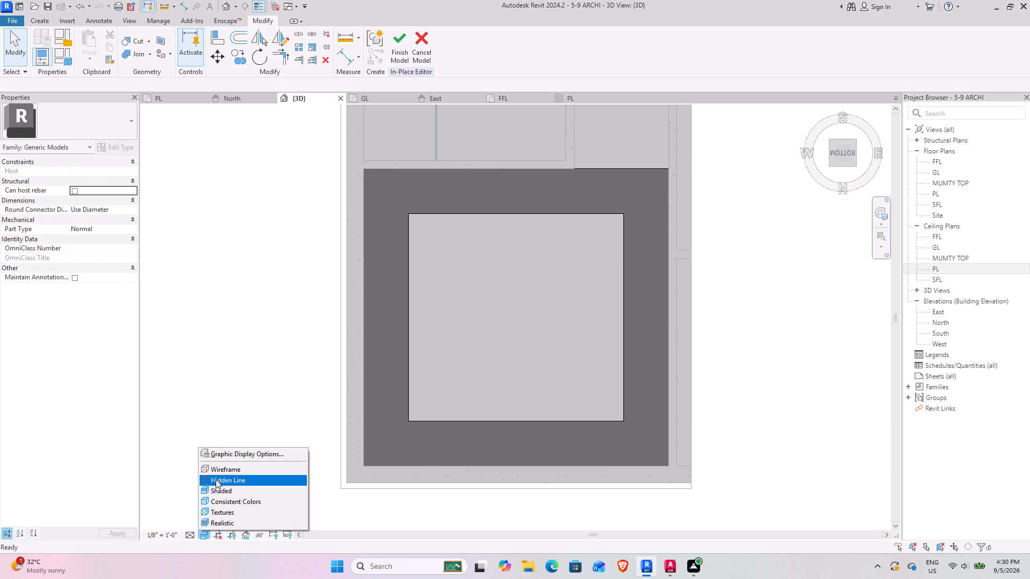
{"action": "left_click", "coordinate": [218, 470]}
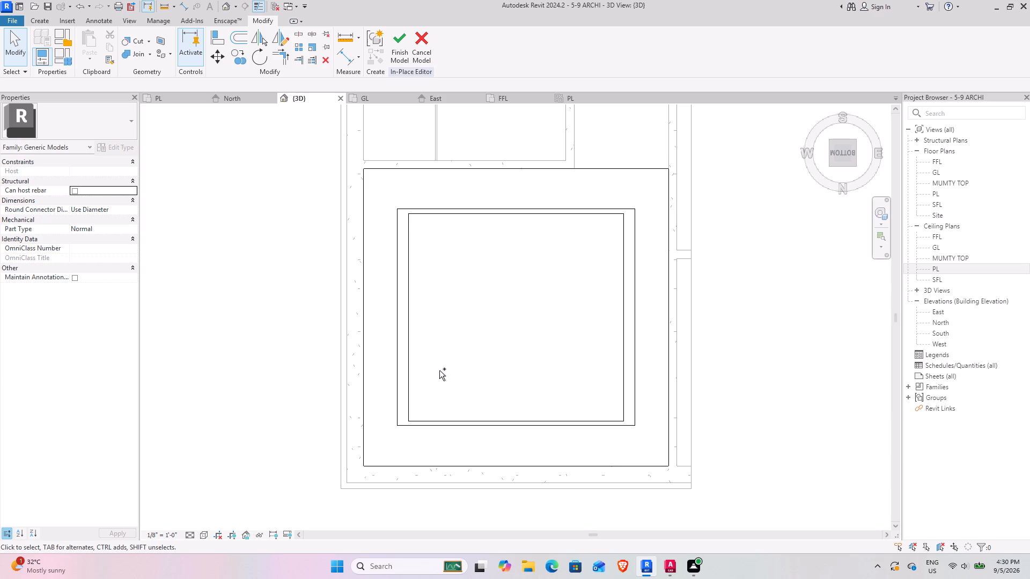
{"action": "left_click", "coordinate": [452, 206]}
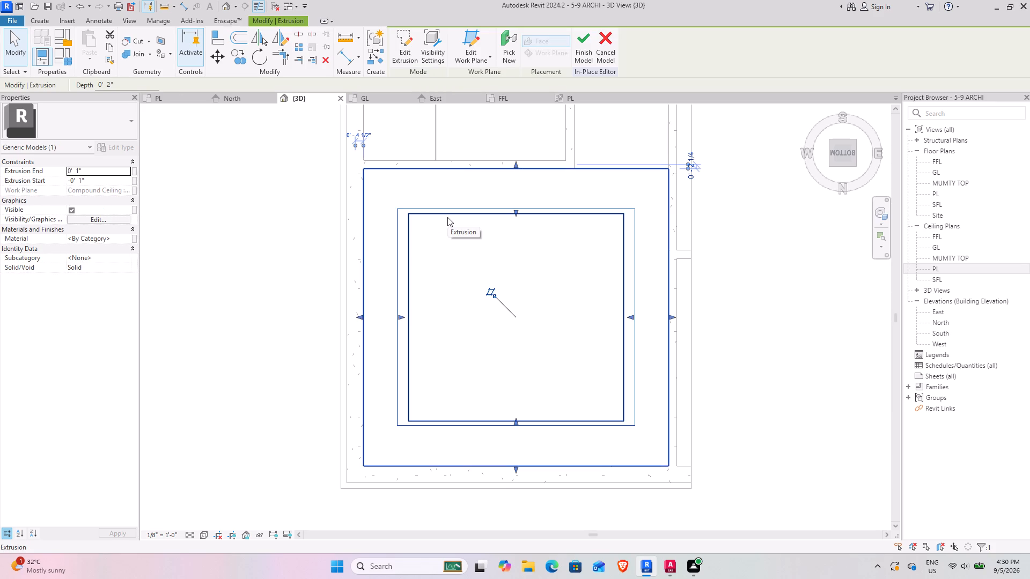
{"action": "key", "text": "Delete"}
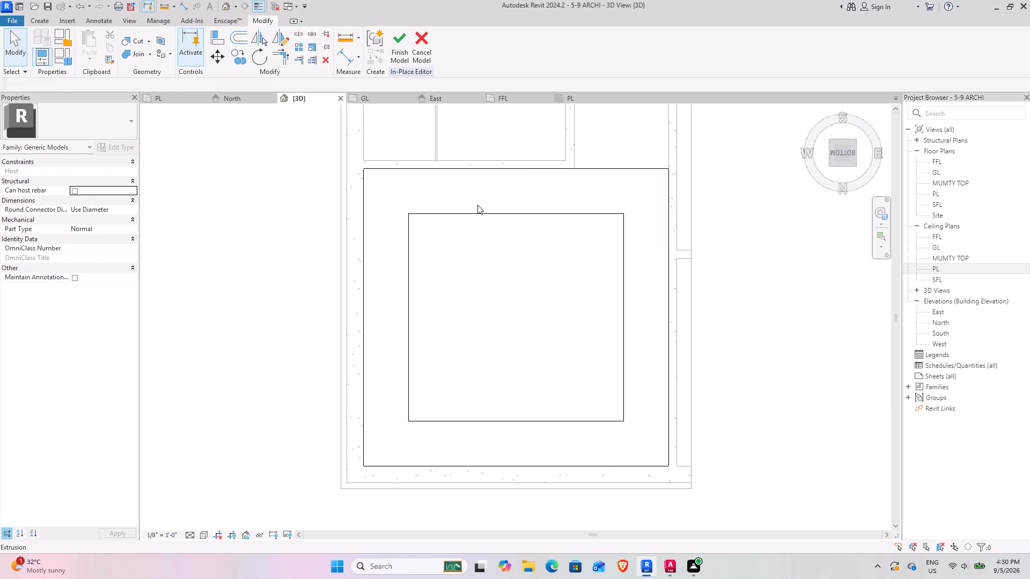
Begin a new in-place extrusion with its start at -1" and its end at 1".
{"action": "left_click", "coordinate": [40, 16]}
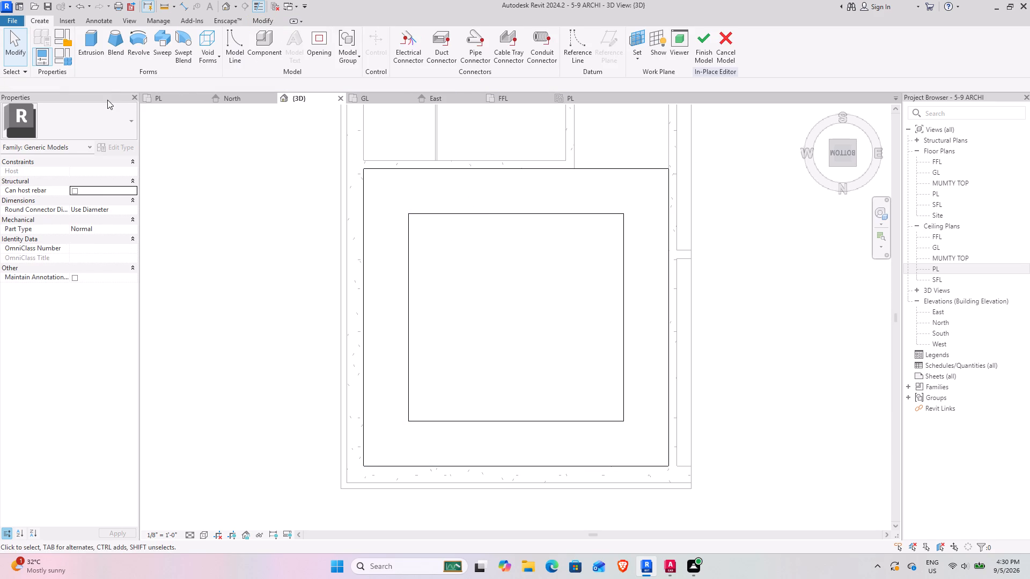
{"action": "left_click", "coordinate": [88, 39]}
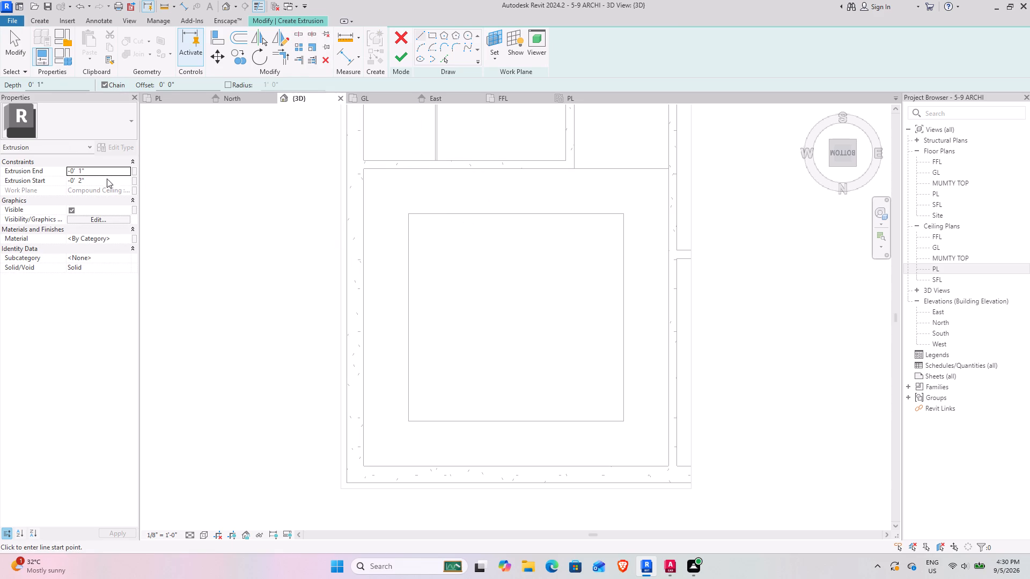
{"action": "left_click", "coordinate": [97, 167]}
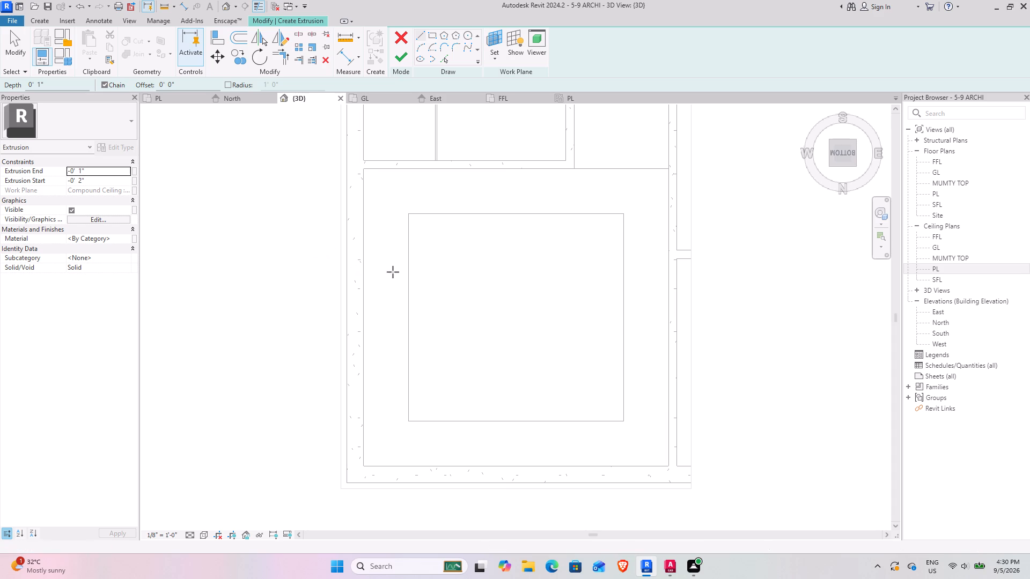
{"action": "left_click", "coordinate": [97, 165]}
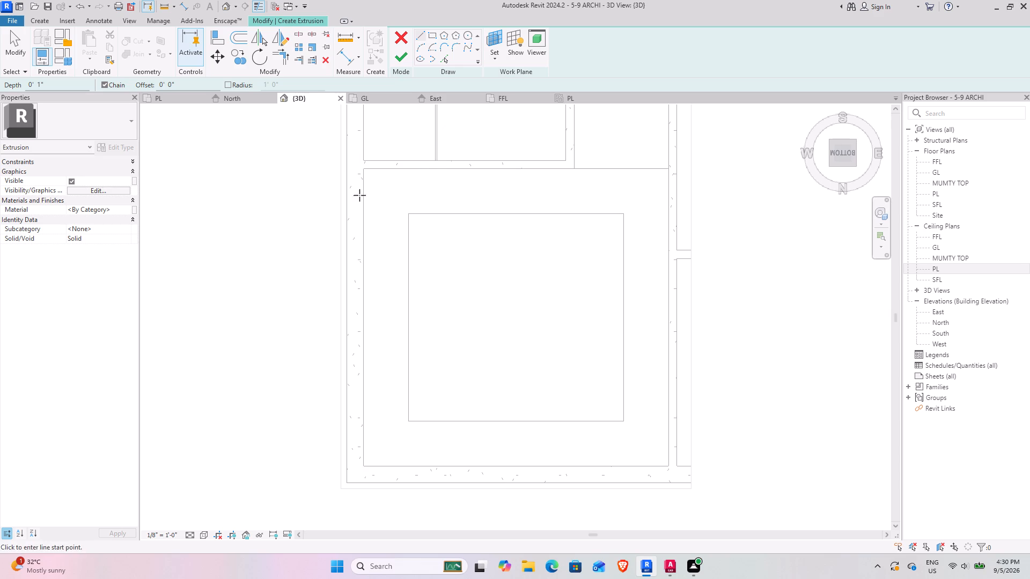
{"action": "left_click", "coordinate": [129, 162]}
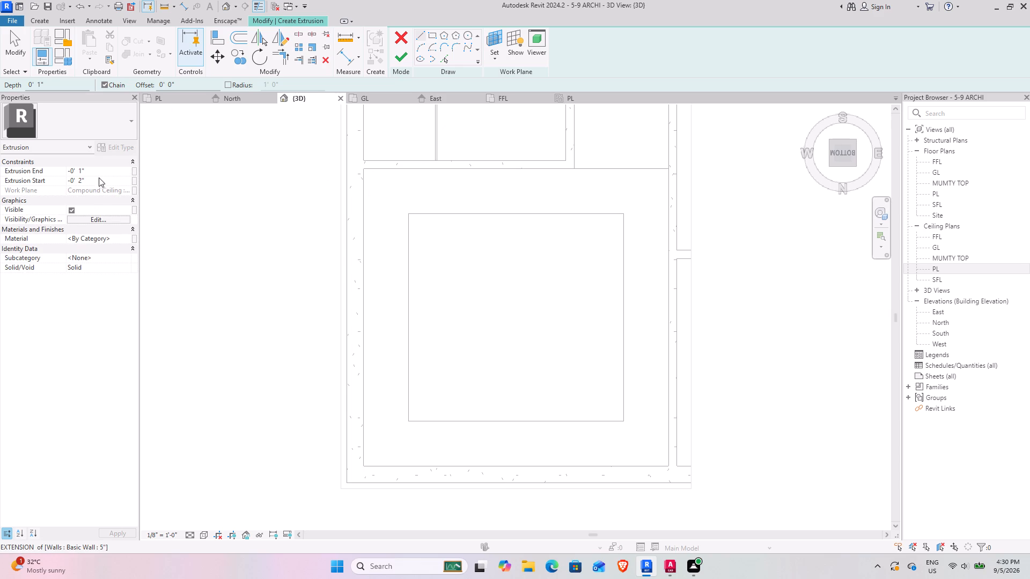
{"action": "left_click", "coordinate": [97, 169]}
{"action": "left_click_drag", "start_coordinate": [97, 176], "coordinate": [97, 185]}
{"action": "key", "text": "minus"}
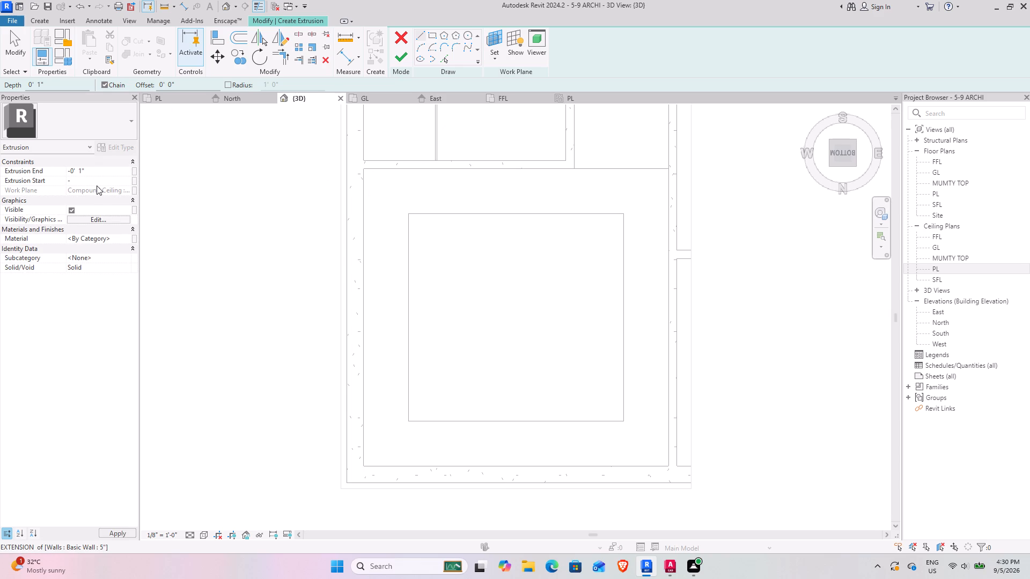
{"action": "type", "text": "1\""}
{"action": "key", "text": "Return"}
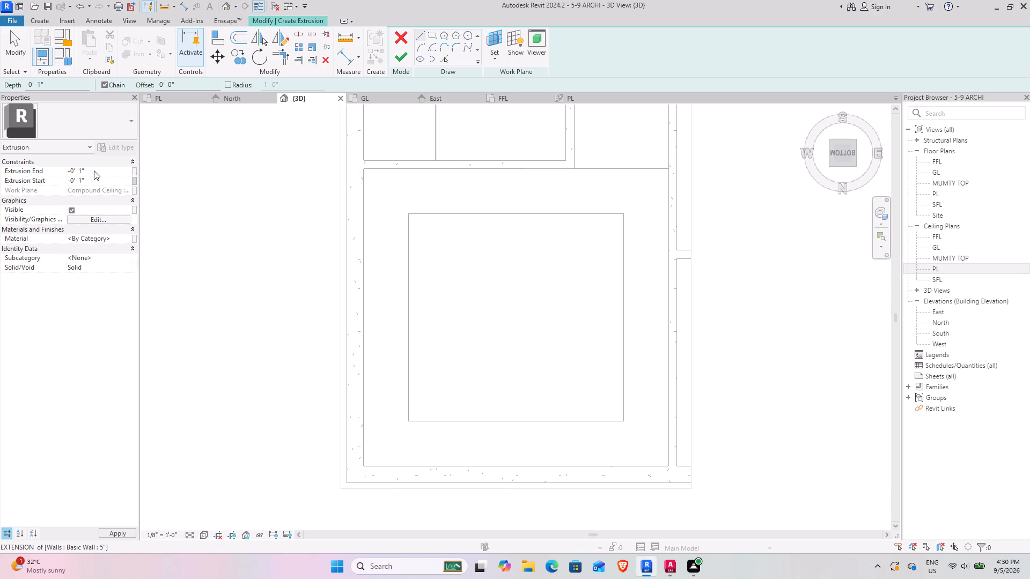
{"action": "left_click", "coordinate": [94, 170]}
{"action": "type", "text": "1\""}
{"action": "key", "text": "Return"}
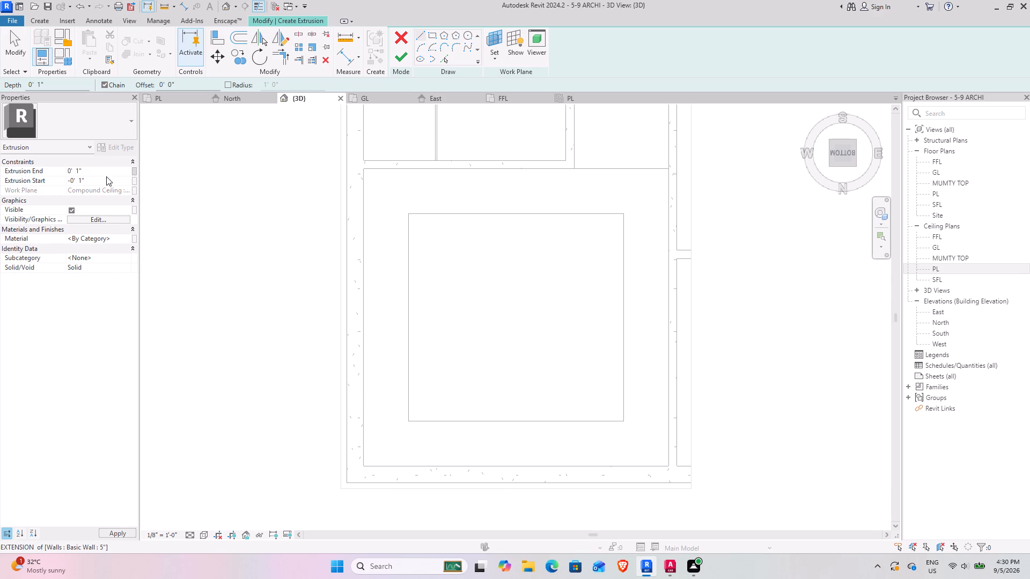
Sketch a rectangular profile from corner to corner along the outer edge of the existing ceiling border extrusion.
{"action": "left_click", "coordinate": [365, 170]}
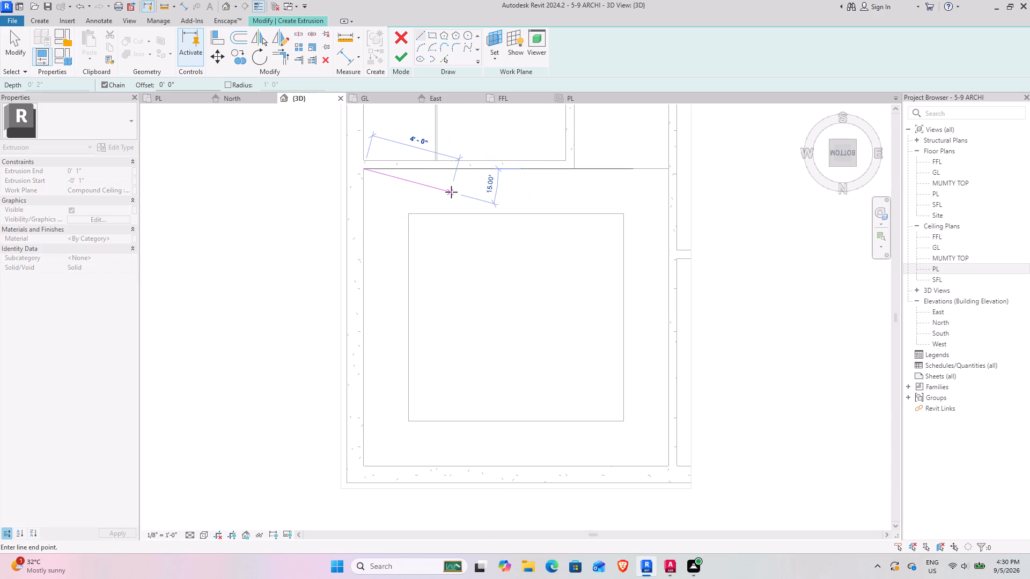
{"action": "key", "text": "Escape"}
{"action": "left_click", "coordinate": [435, 38]}
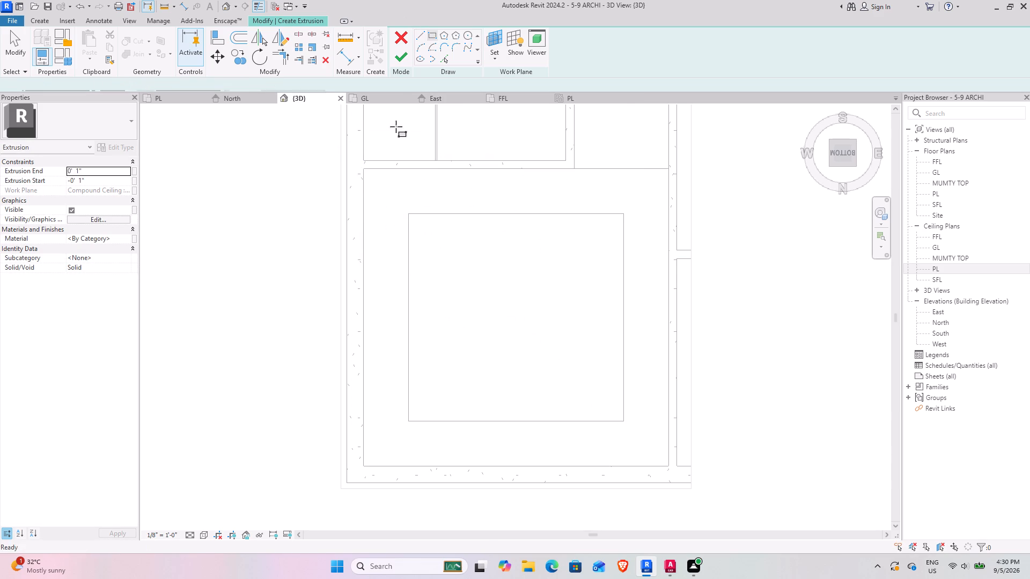
{"action": "left_click", "coordinate": [362, 168]}
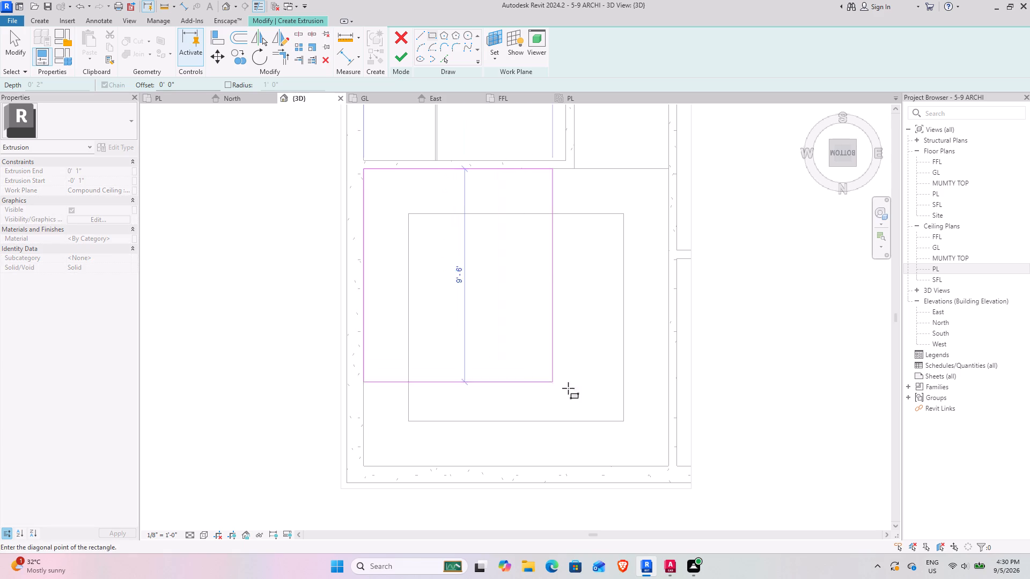
{"action": "left_click", "coordinate": [665, 464]}
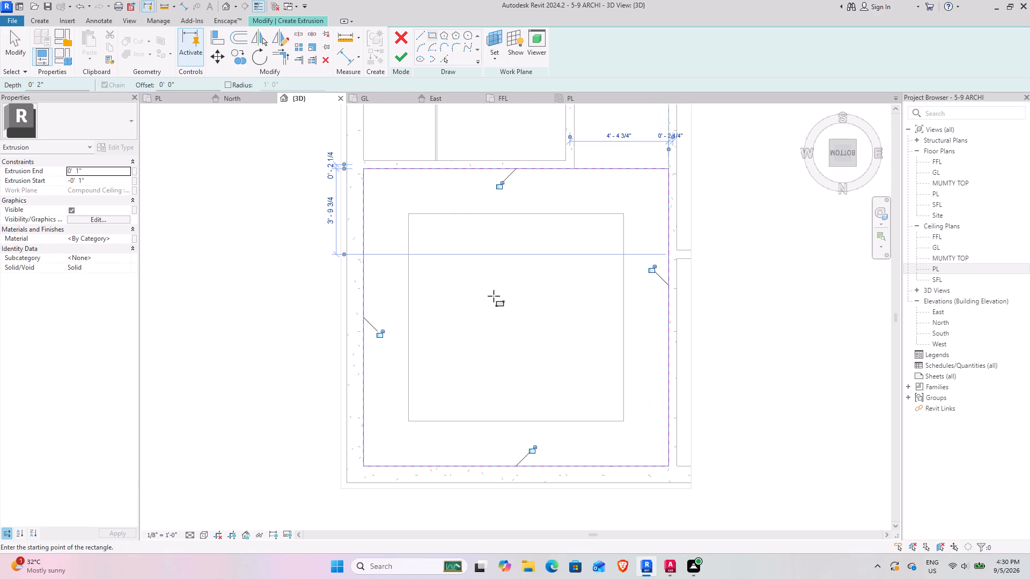
Open the rectangle tool's offset value for editing.
{"action": "left_click", "coordinate": [183, 82]}
{"action": "left_click_drag", "start_coordinate": [170, 84], "coordinate": [126, 86]}
{"action": "left_click_drag", "start_coordinate": [126, 86], "coordinate": [121, 87]}
{"action": "left_click_drag", "start_coordinate": [181, 82], "coordinate": [148, 82]}
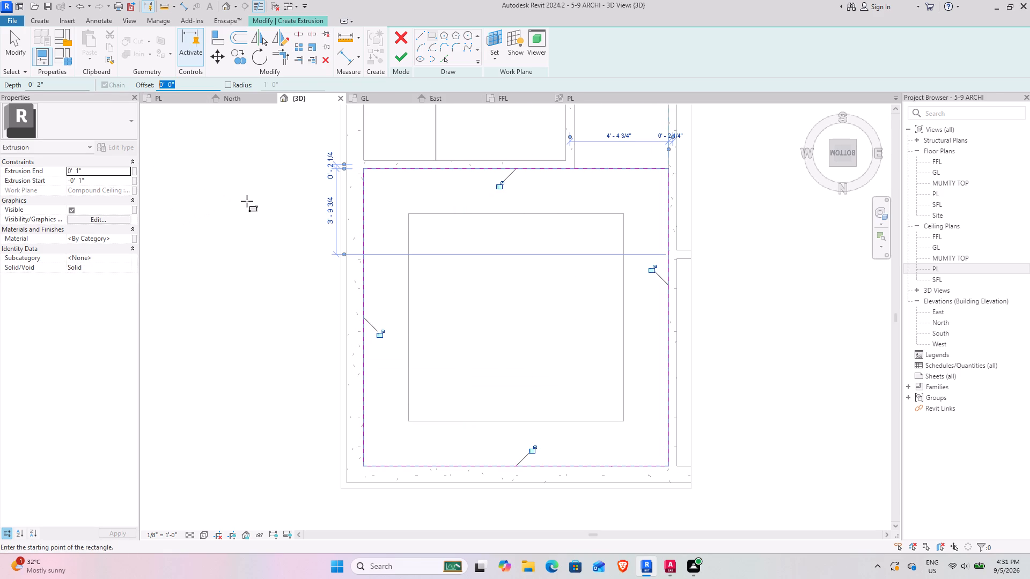
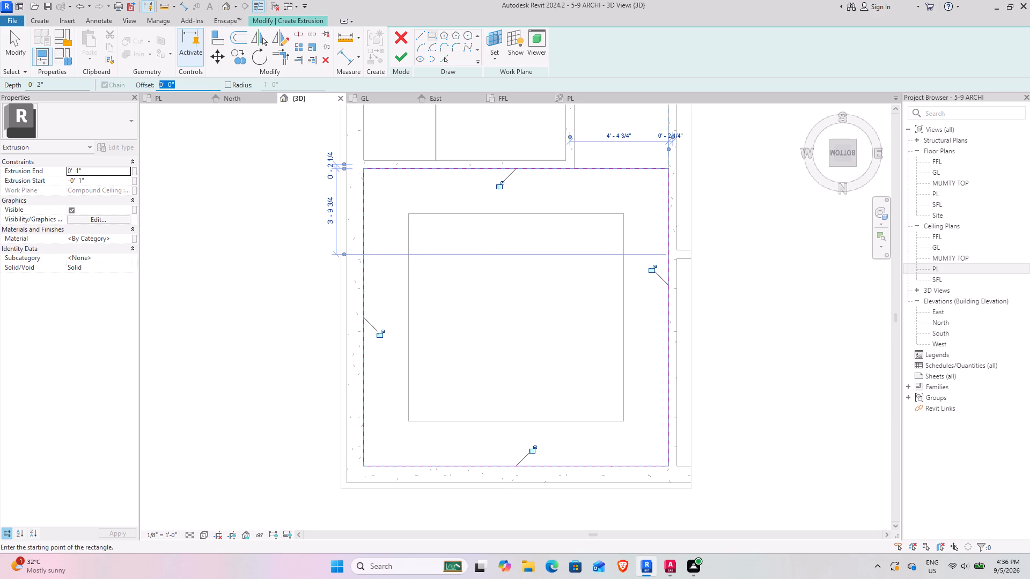
Sketch an inner rectangle offset 1' 9" inward from the border's outer rectangle, corner to corner.
{"action": "key", "text": "1"}
{"action": "key", "text": "apostrophe"}
{"action": "type", "text": "9\""}
{"action": "key", "text": "Return"}
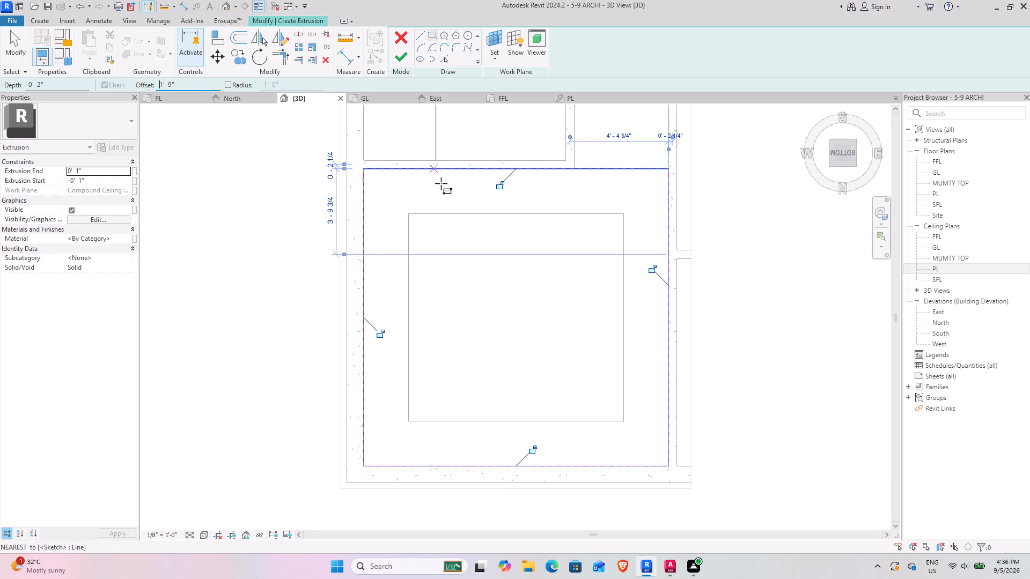
{"action": "left_click", "coordinate": [365, 170]}
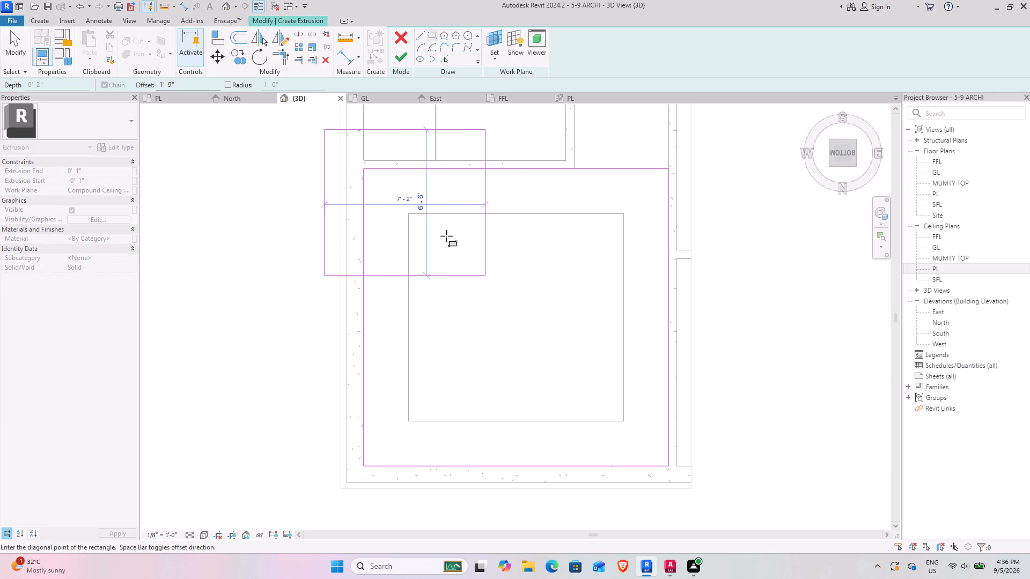
{"action": "key", "text": "space"}
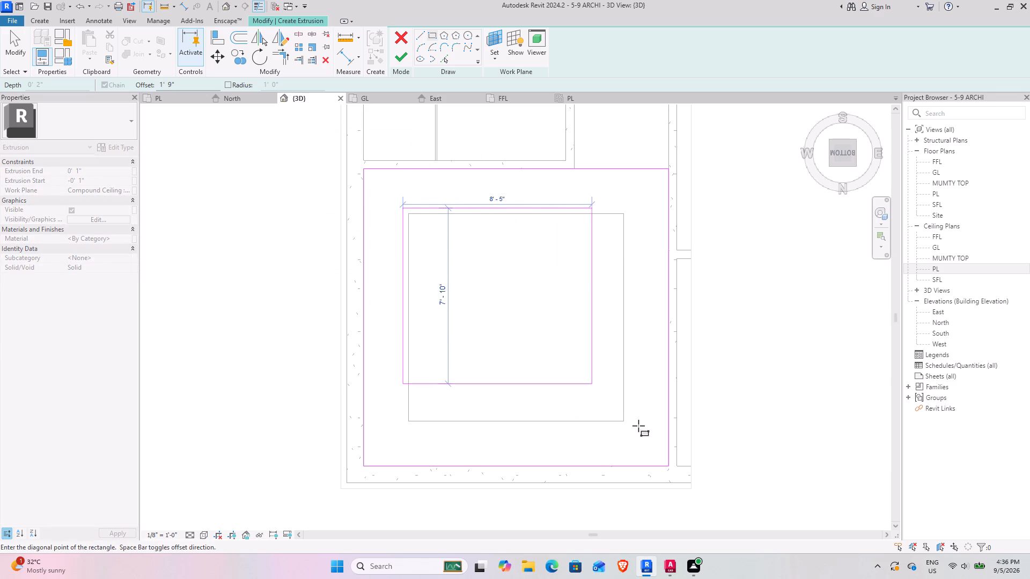
{"action": "left_click", "coordinate": [671, 467]}
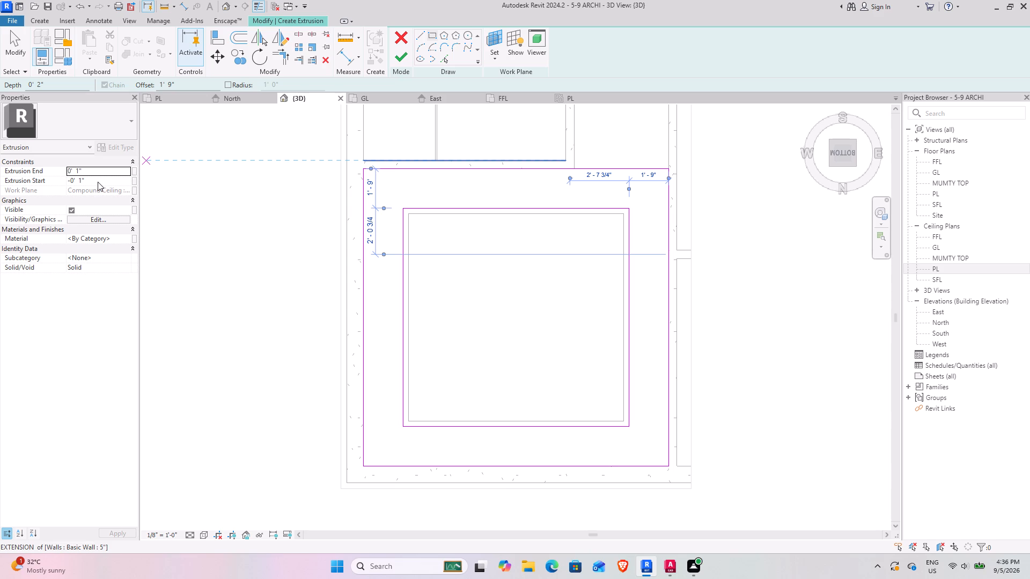
Set the extrusion end to -2" and finish both the border extrusion and the in-place model without saving the project.
{"action": "left_click", "coordinate": [94, 172]}
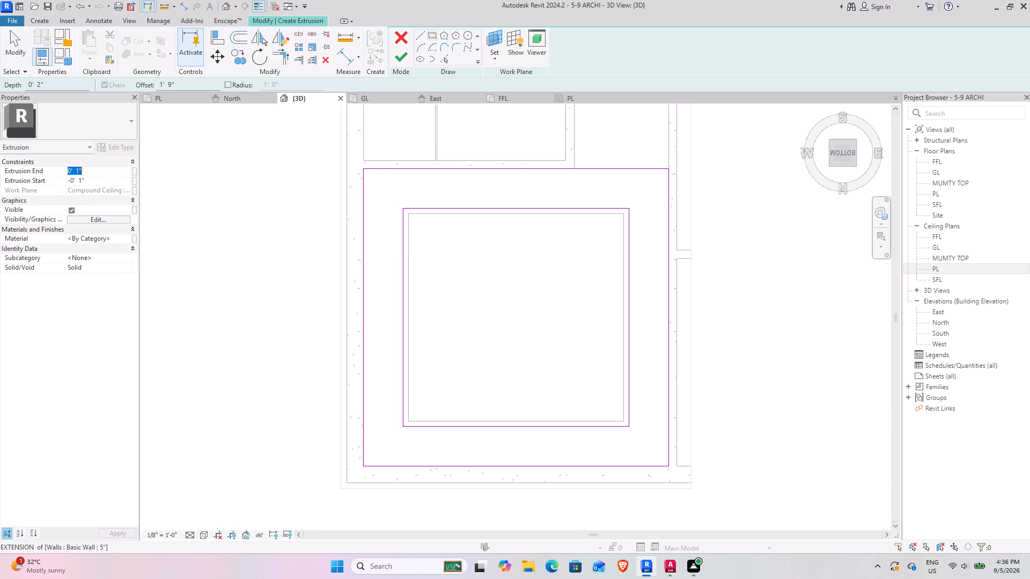
{"action": "key", "text": "minus"}
{"action": "type", "text": "2\""}
{"action": "key", "text": "Return"}
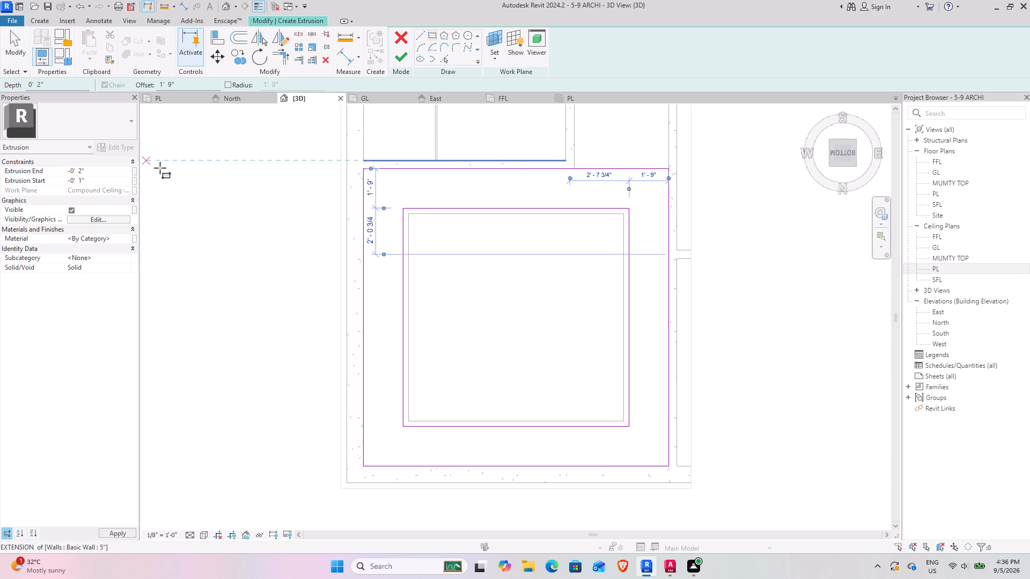
{"action": "left_click", "coordinate": [408, 57]}
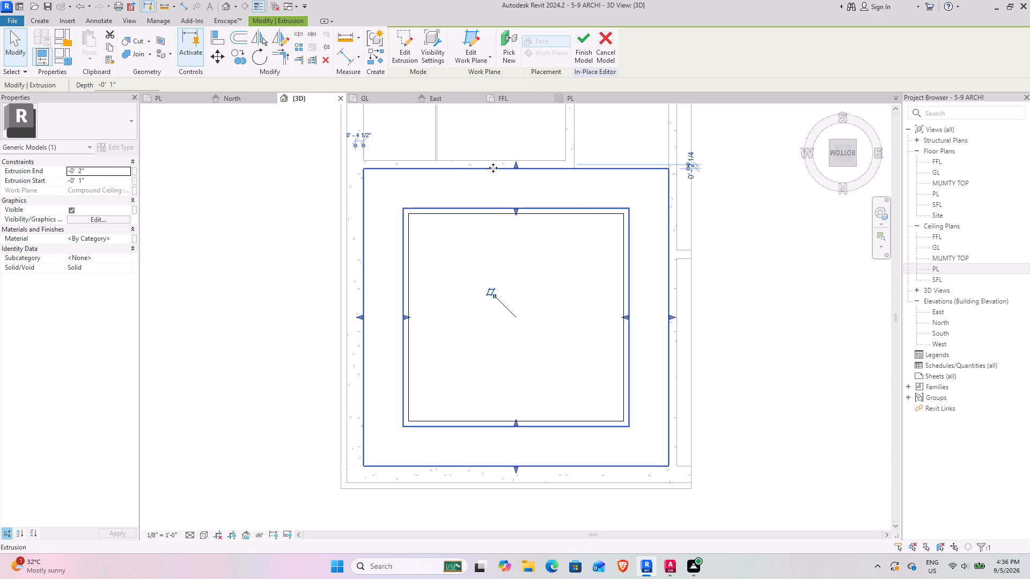
{"action": "left_click", "coordinate": [589, 48]}
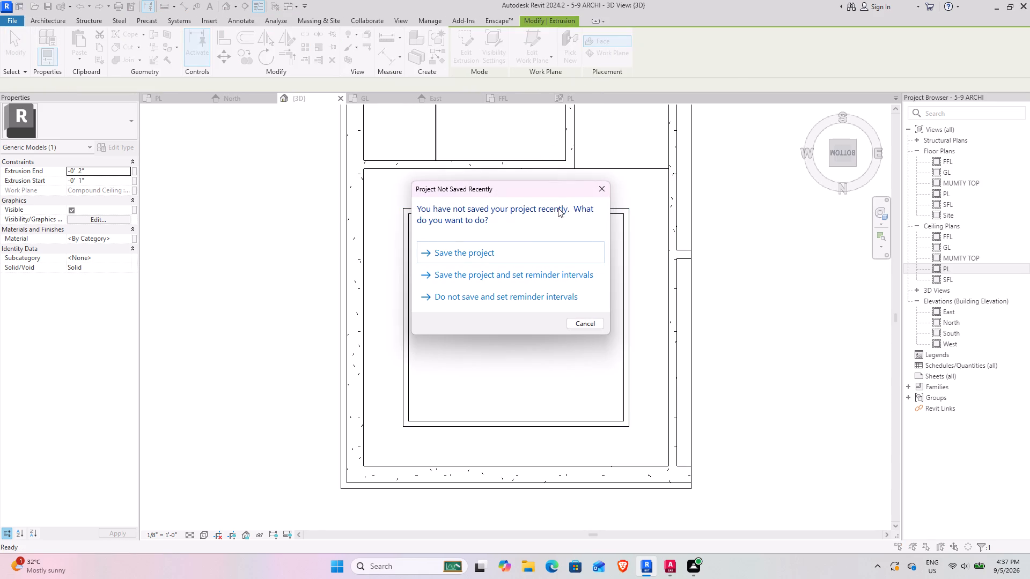
{"action": "left_click", "coordinate": [608, 191]}
Switch the 3D view to shaded display.
{"action": "middle_click_drag", "start_coordinate": [592, 269], "coordinate": [491, 480], "text": "shift"}
{"action": "middle_click_drag", "start_coordinate": [482, 324], "coordinate": [451, 376], "text": "shift"}
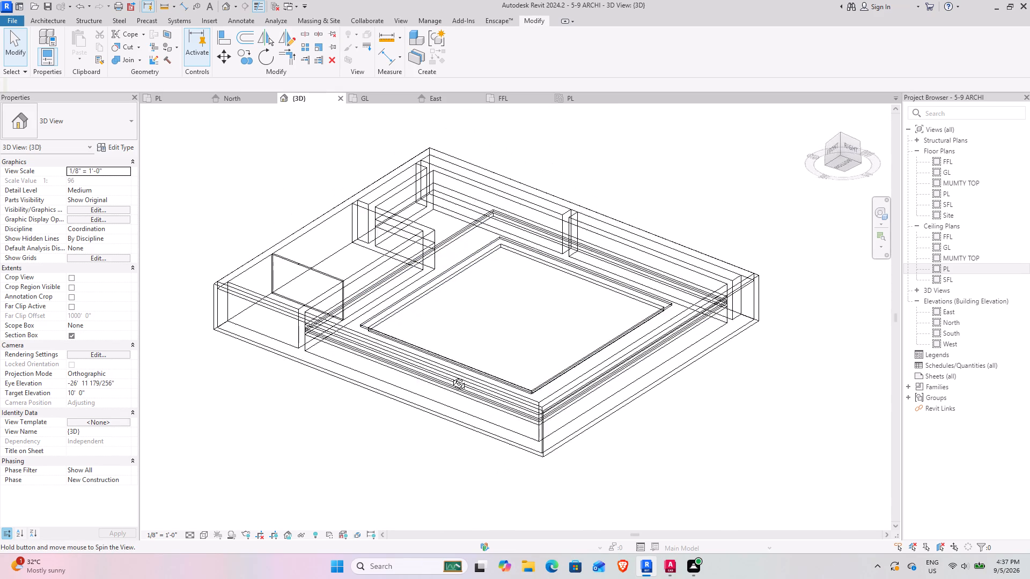
{"action": "middle_click_drag", "start_coordinate": [451, 376], "coordinate": [402, 442], "text": "shift"}
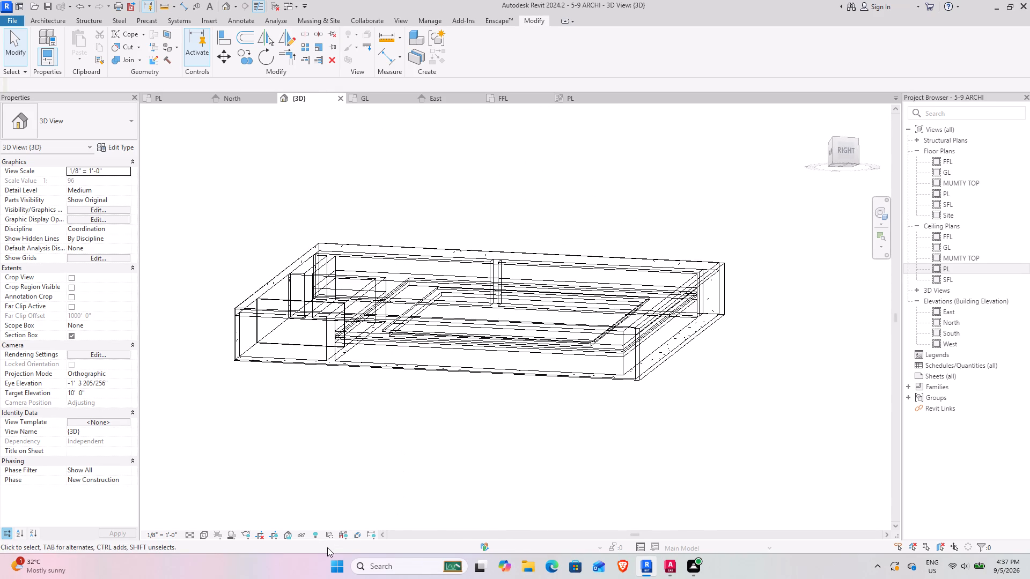
{"action": "left_click", "coordinate": [204, 540]}
{"action": "left_click", "coordinate": [204, 536]}
{"action": "left_click", "coordinate": [225, 486]}
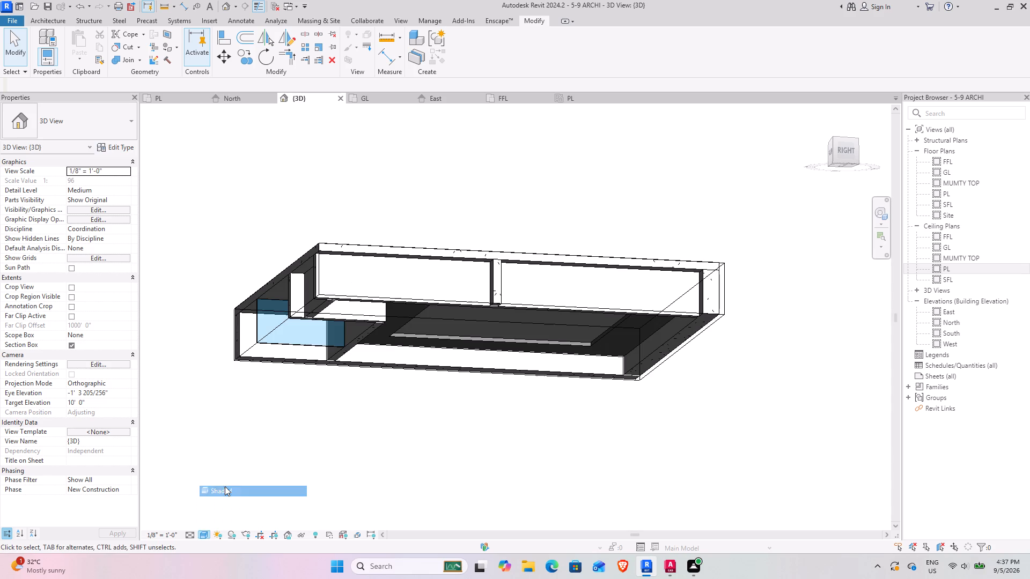
Open the master bedroom ceiling border model for in-place editing.
{"action": "middle_click_drag", "start_coordinate": [473, 385], "coordinate": [397, 392], "text": "shift"}
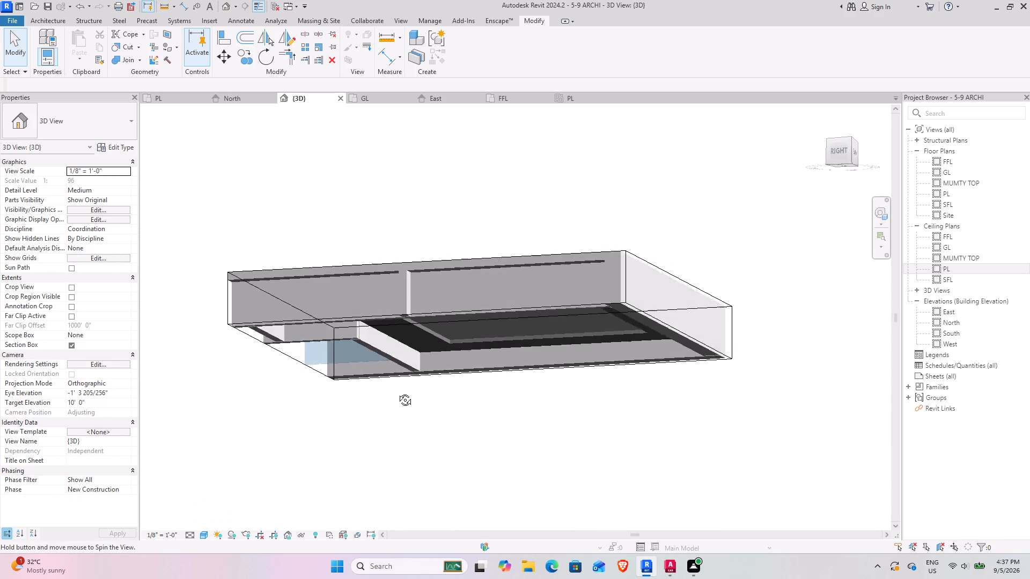
{"action": "middle_click_drag", "start_coordinate": [397, 392], "coordinate": [360, 391], "text": "shift"}
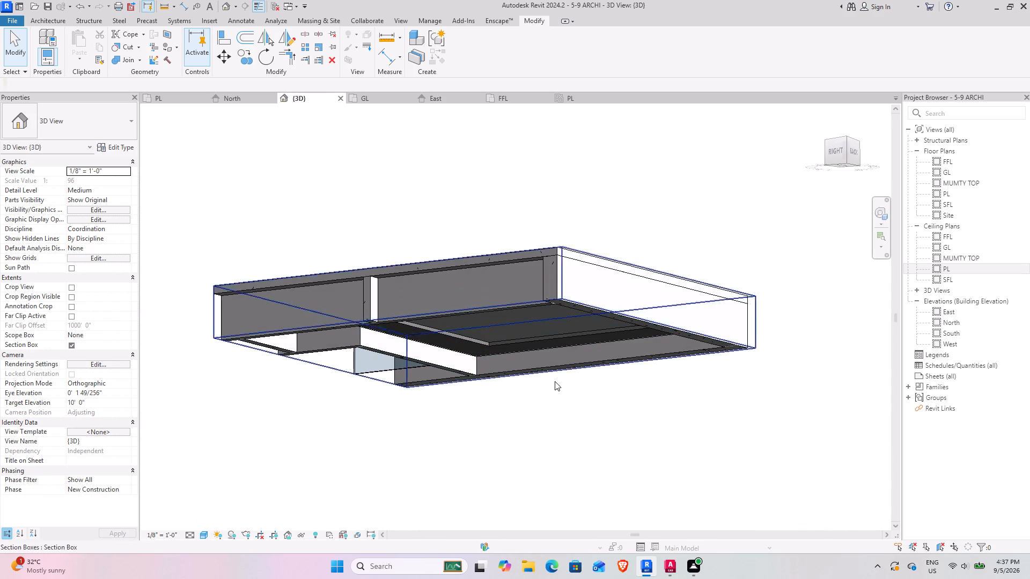
{"action": "key", "text": "Escape"}
{"action": "key", "text": "Escape"}
{"action": "key", "text": "Escape"}
{"action": "scroll", "coordinate": [519, 336], "scroll_direction": "up", "scroll_amount": 7}
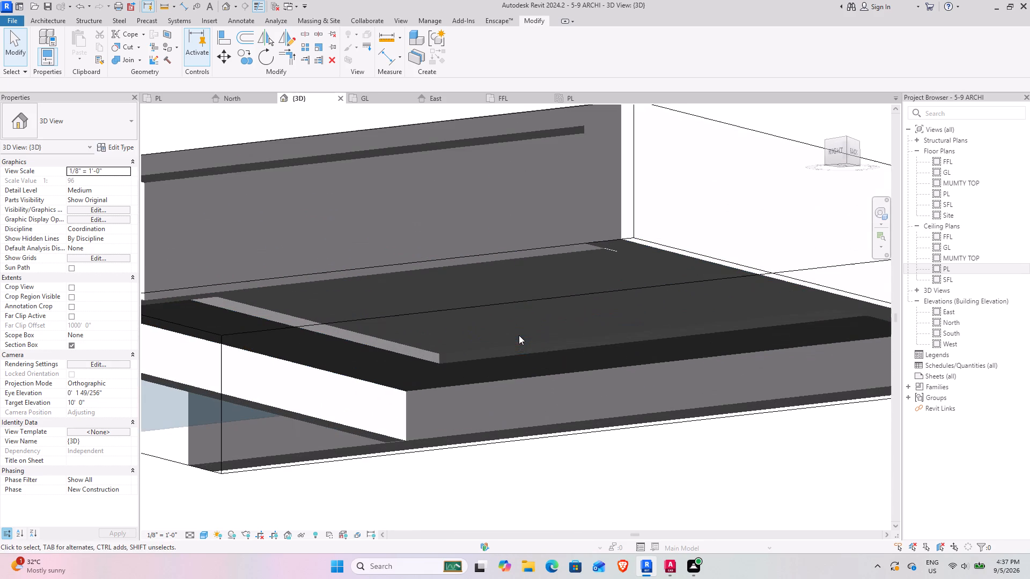
{"action": "middle_click_drag", "start_coordinate": [489, 356], "coordinate": [490, 369], "text": "shift"}
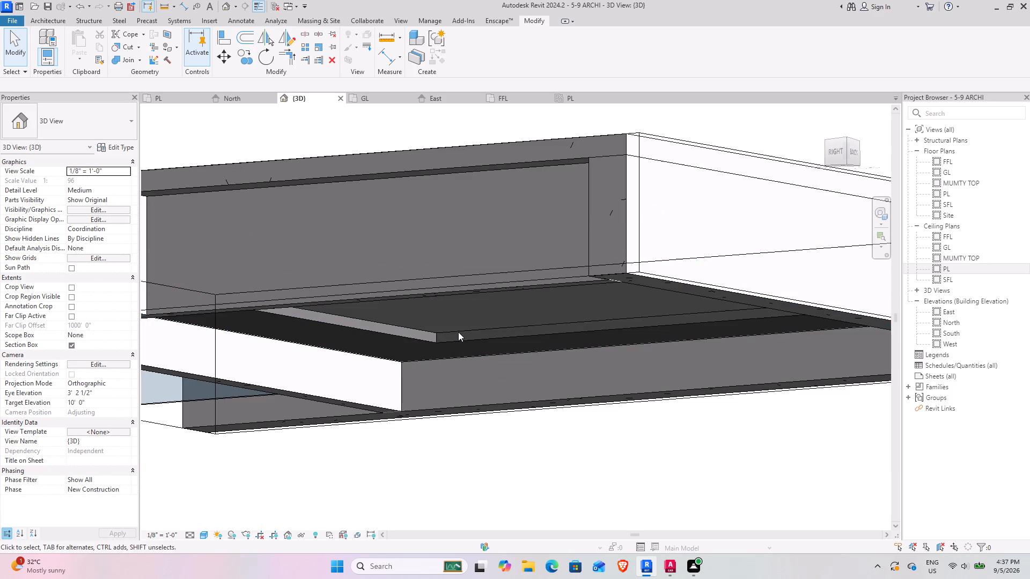
{"action": "left_click", "coordinate": [454, 332]}
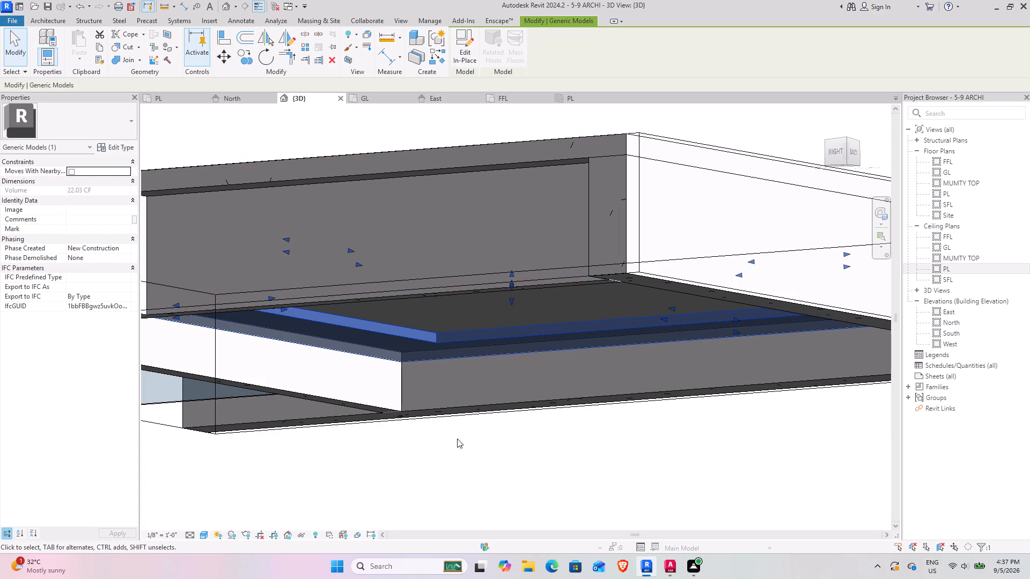
{"action": "left_click", "coordinate": [465, 57]}
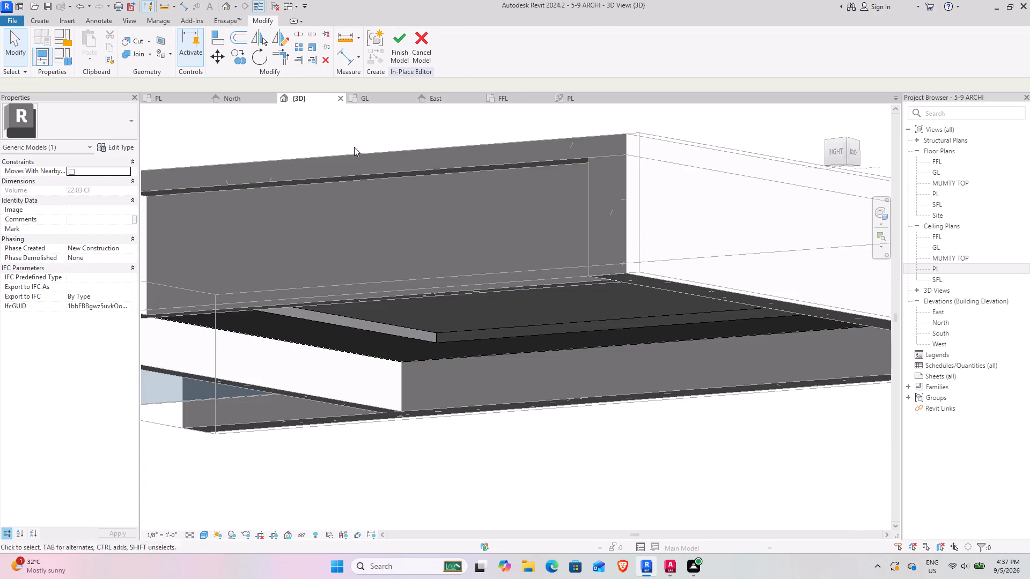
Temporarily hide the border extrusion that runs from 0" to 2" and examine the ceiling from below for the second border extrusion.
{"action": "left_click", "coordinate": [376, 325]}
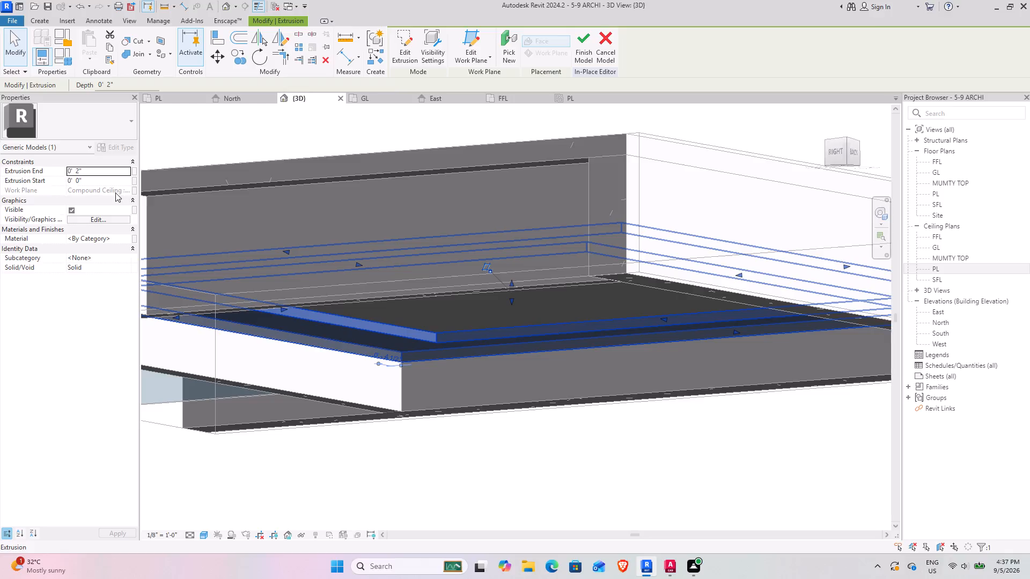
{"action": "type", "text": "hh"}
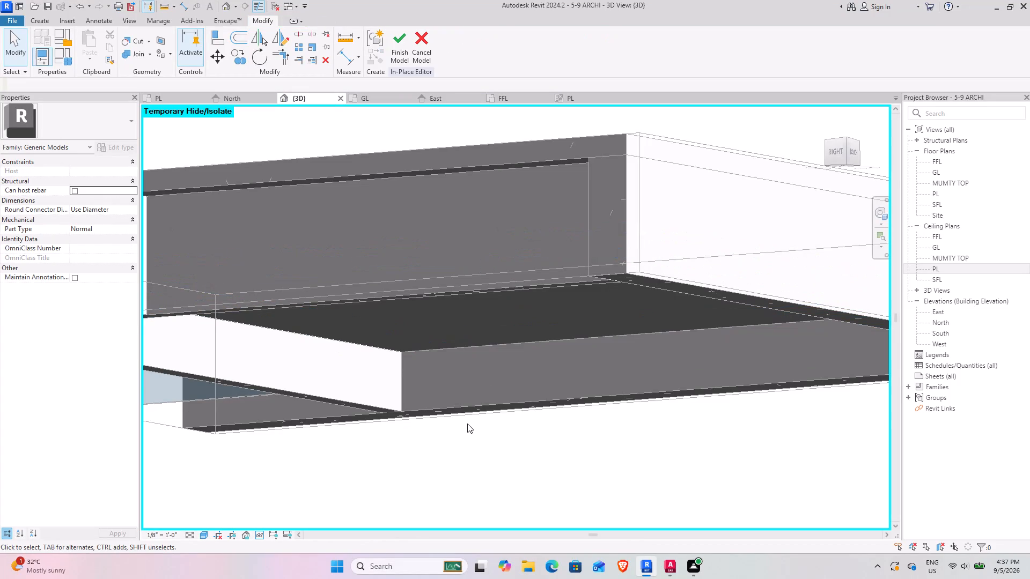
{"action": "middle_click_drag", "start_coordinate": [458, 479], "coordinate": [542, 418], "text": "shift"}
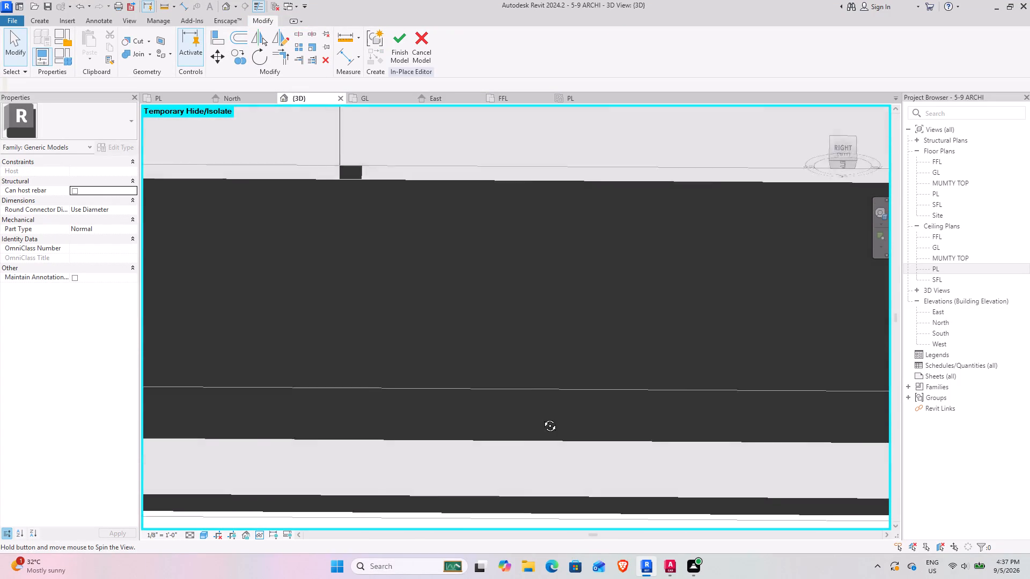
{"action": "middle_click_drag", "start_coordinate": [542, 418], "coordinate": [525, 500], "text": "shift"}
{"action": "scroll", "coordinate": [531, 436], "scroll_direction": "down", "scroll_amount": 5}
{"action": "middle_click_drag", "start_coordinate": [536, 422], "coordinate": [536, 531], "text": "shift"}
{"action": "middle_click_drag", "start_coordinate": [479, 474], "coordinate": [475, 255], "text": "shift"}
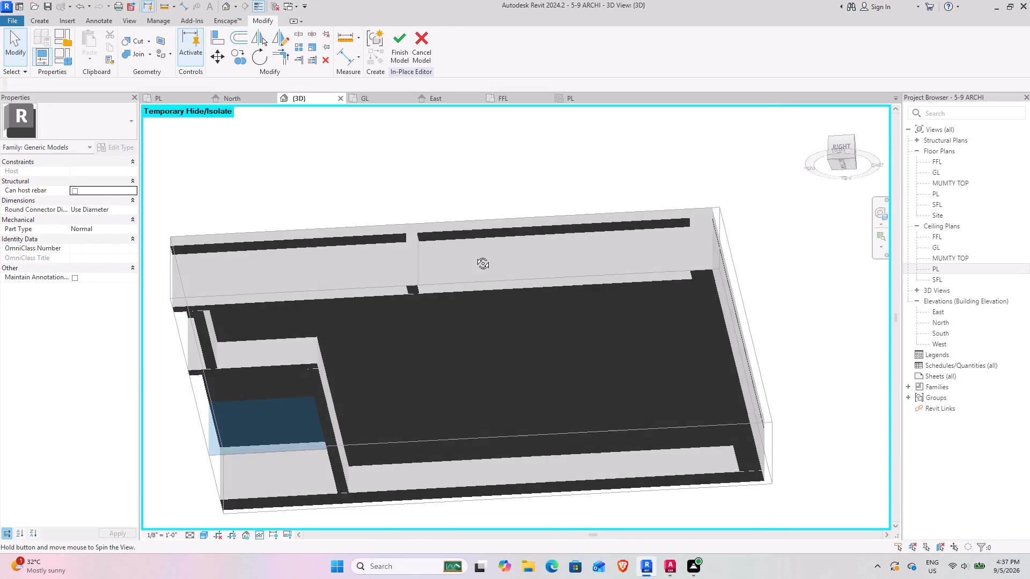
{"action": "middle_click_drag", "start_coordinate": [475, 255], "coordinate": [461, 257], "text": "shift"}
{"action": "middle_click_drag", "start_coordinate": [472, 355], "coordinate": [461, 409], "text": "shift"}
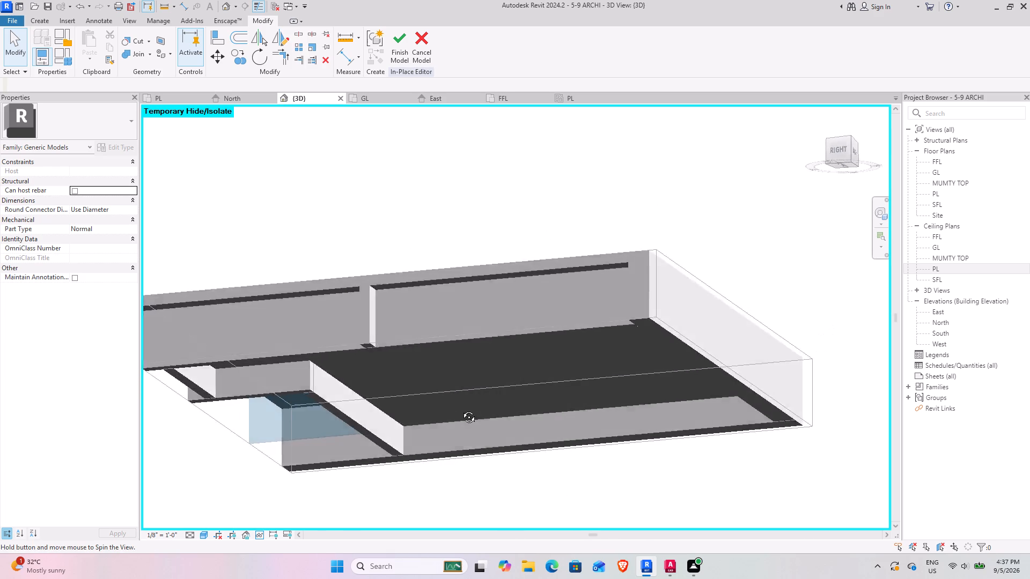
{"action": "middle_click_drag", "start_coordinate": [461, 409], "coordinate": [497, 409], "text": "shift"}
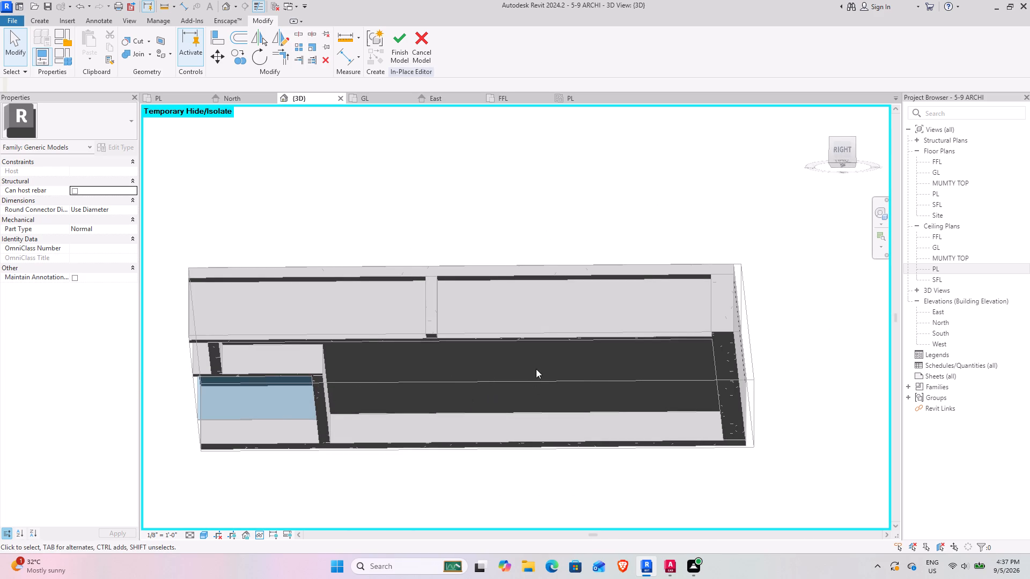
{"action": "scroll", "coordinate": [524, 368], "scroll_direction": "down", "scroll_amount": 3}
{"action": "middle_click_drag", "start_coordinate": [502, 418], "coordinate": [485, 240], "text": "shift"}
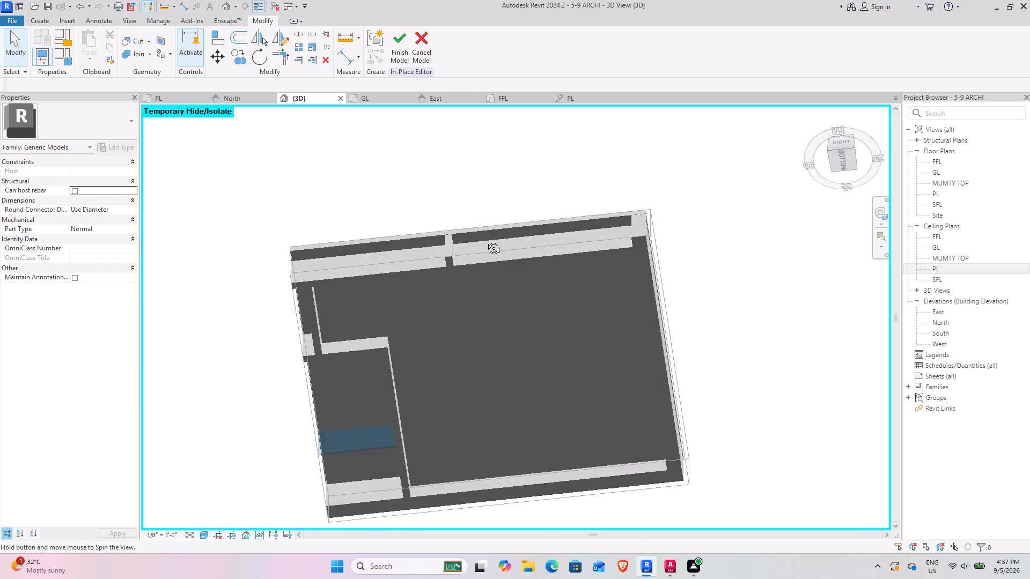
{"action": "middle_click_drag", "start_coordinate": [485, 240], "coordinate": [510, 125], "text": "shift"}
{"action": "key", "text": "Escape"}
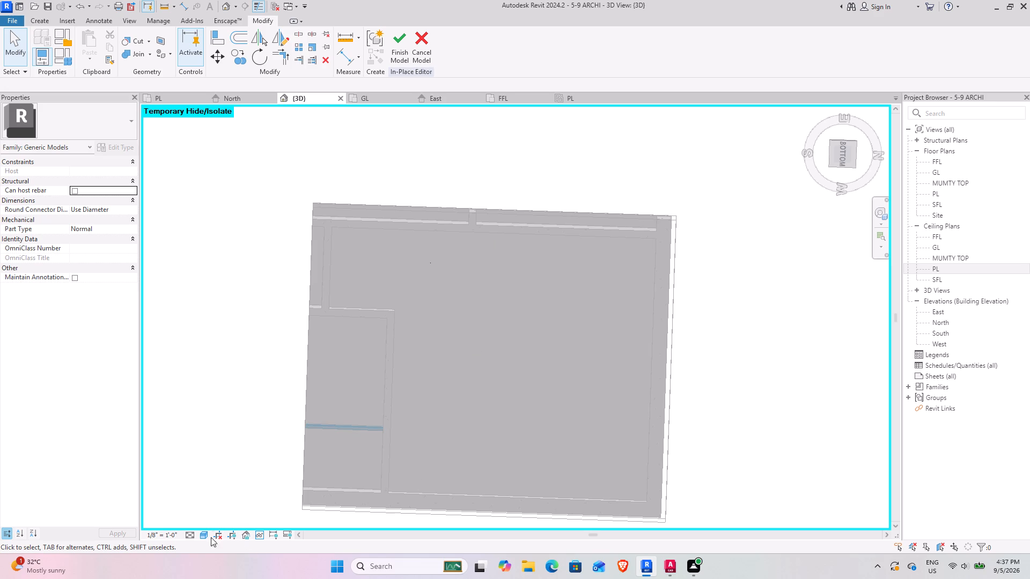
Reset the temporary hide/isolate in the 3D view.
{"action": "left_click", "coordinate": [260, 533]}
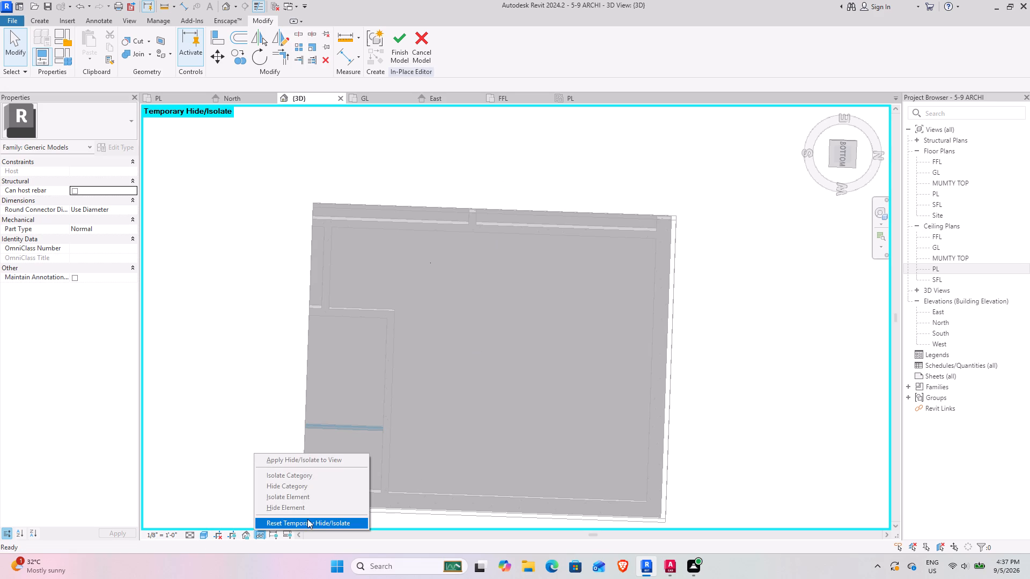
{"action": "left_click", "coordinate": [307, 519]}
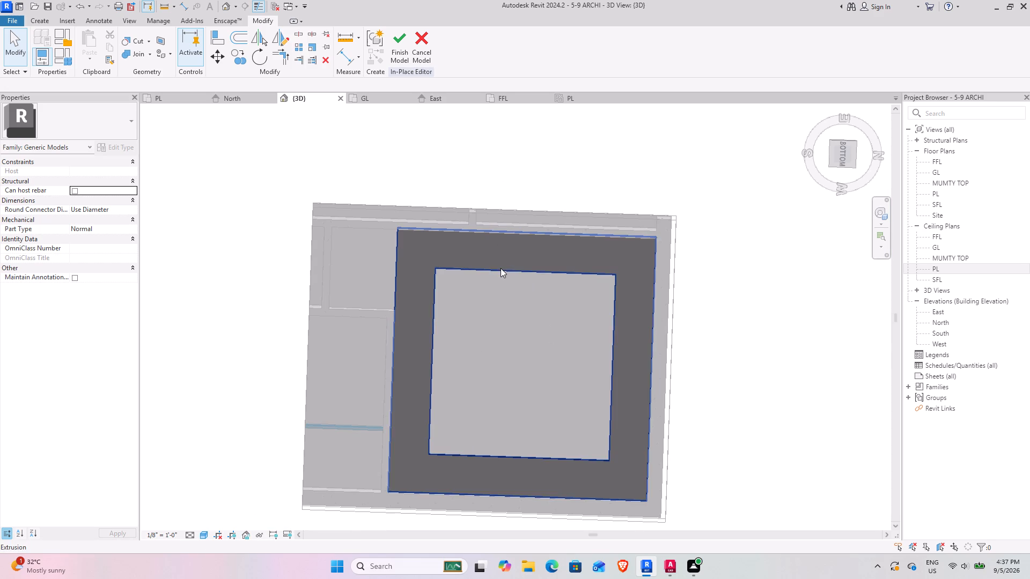
Temporarily hide the border extrusion that runs from 0" to 2" and select the second, negative-offset border extrusion.
{"action": "left_click", "coordinate": [501, 268]}
{"action": "type", "text": "hh"}
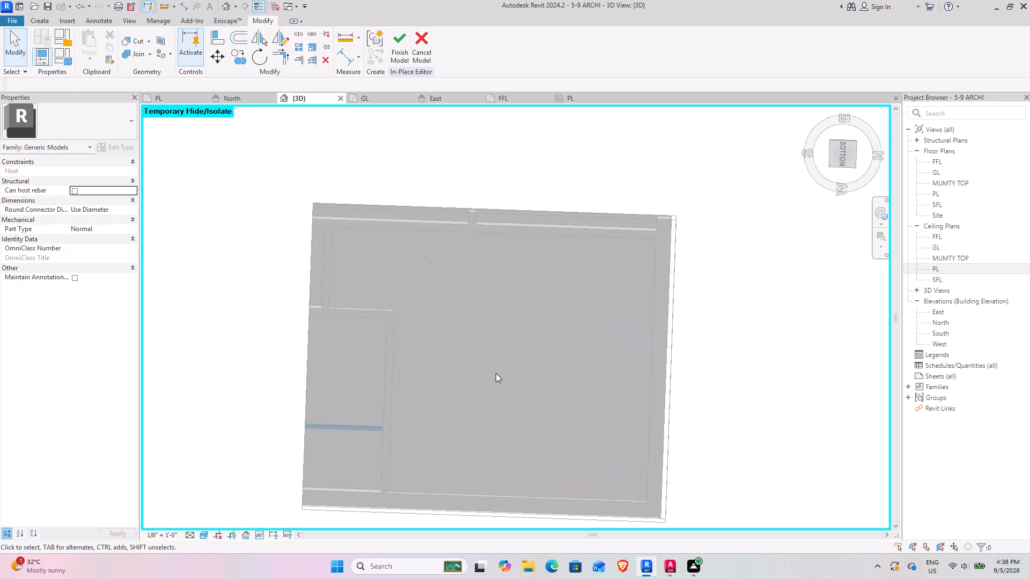
{"action": "middle_click_drag", "start_coordinate": [511, 363], "coordinate": [450, 486], "text": "shift"}
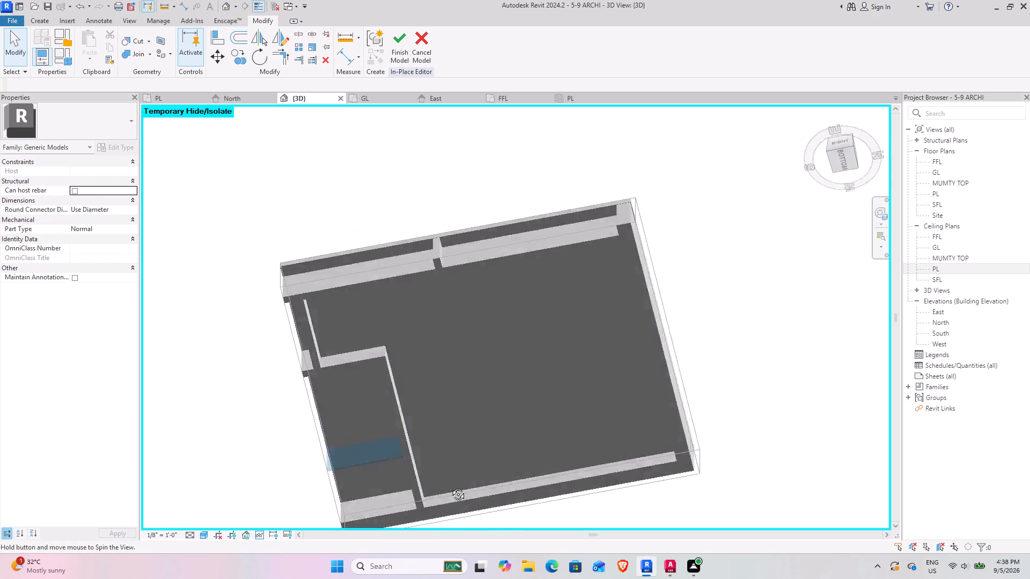
{"action": "middle_click_drag", "start_coordinate": [450, 486], "coordinate": [702, 511], "text": "shift"}
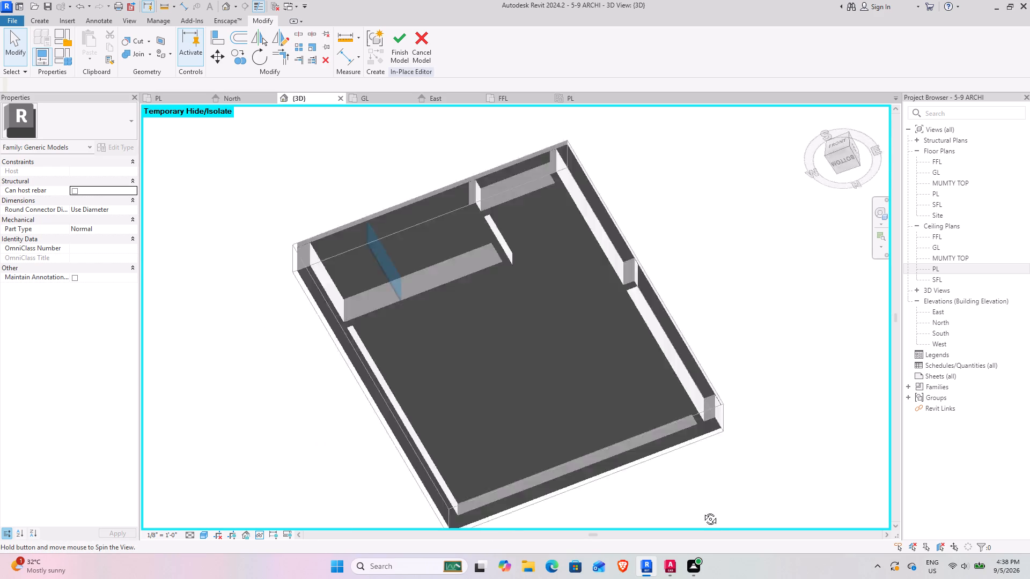
{"action": "middle_click_drag", "start_coordinate": [702, 511], "coordinate": [777, 578], "text": "shift"}
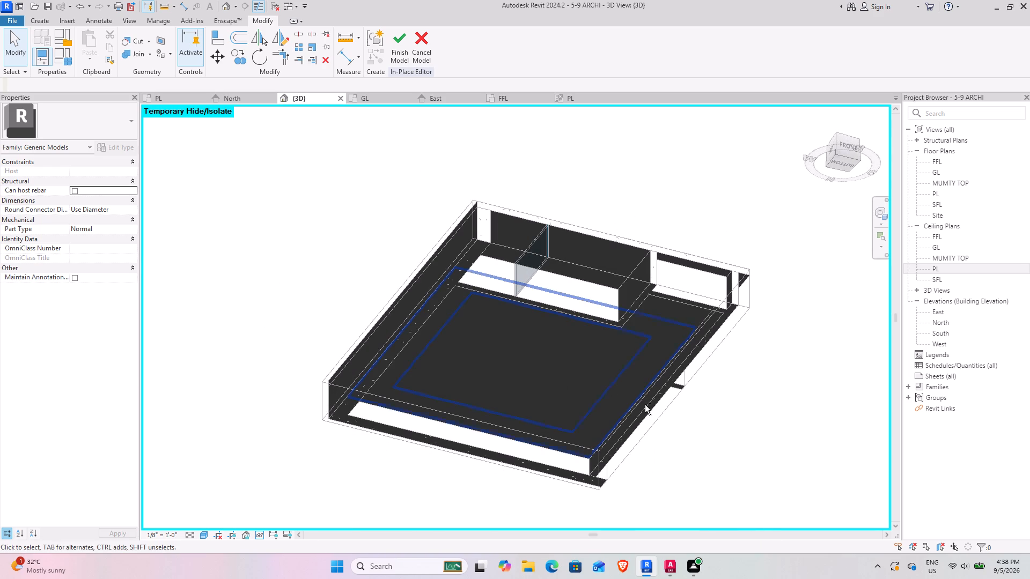
{"action": "left_click", "coordinate": [656, 380], "text": "shift"}
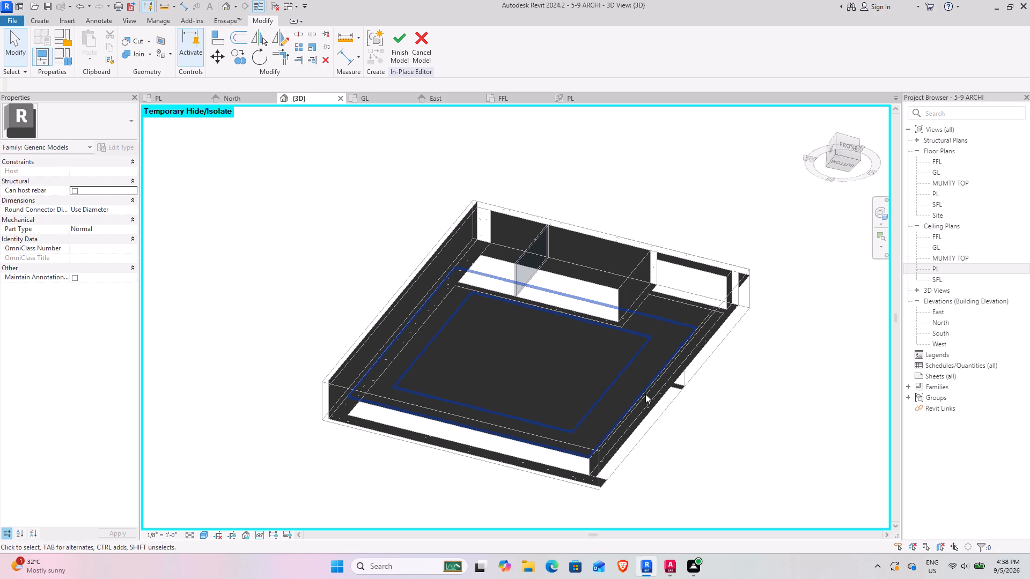
{"action": "left_click", "coordinate": [645, 394]}
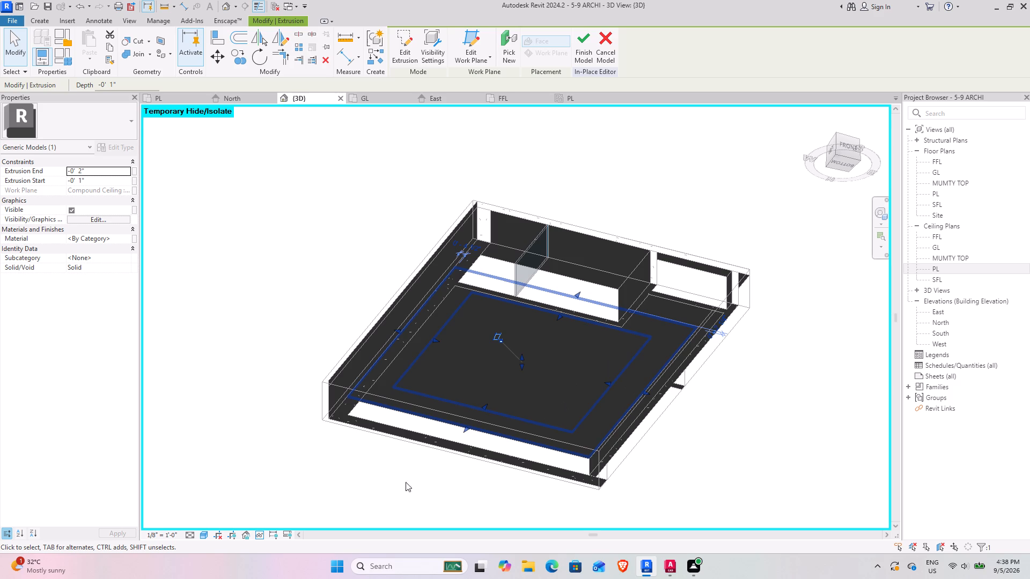
Switch the 3D view to hidden line display and examine the selected extrusion's position against the ceiling from below and the side.
{"action": "middle_click_drag", "start_coordinate": [746, 381], "coordinate": [702, 561], "text": "shift"}
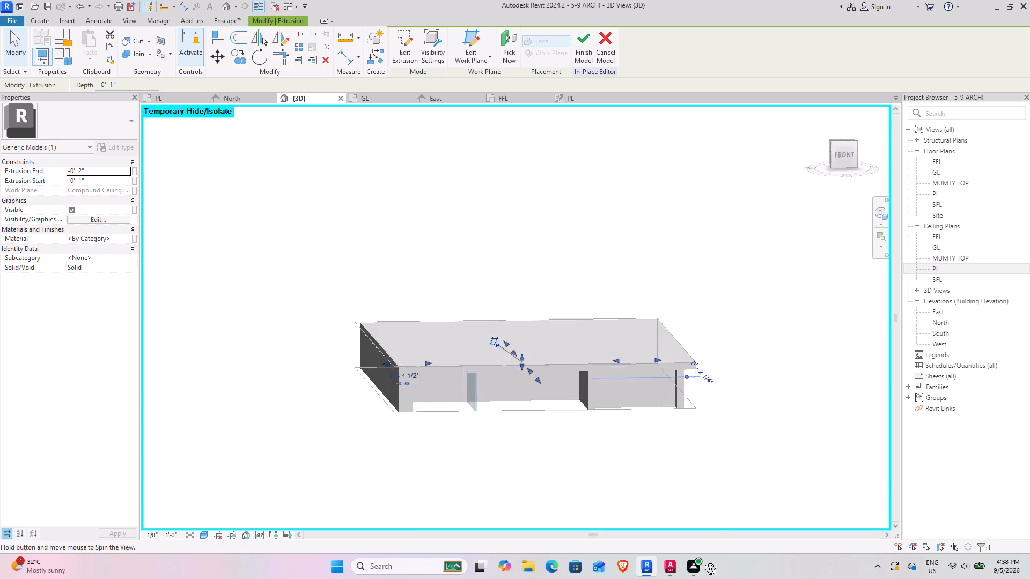
{"action": "middle_click_drag", "start_coordinate": [702, 561], "coordinate": [702, 562], "text": "shift"}
{"action": "middle_click_drag", "start_coordinate": [720, 376], "coordinate": [657, 346], "text": "shift"}
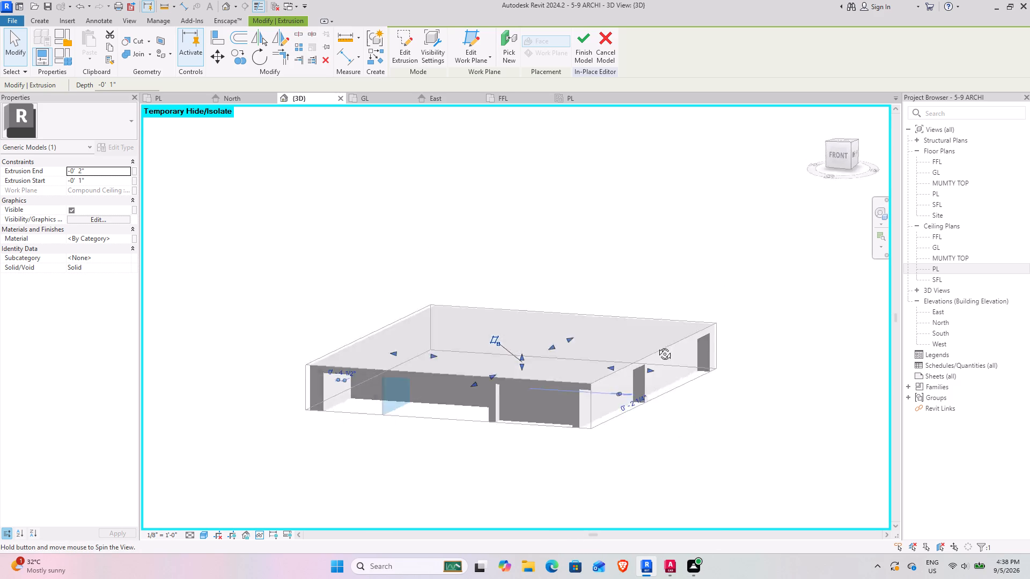
{"action": "middle_click_drag", "start_coordinate": [657, 346], "coordinate": [629, 94], "text": "shift"}
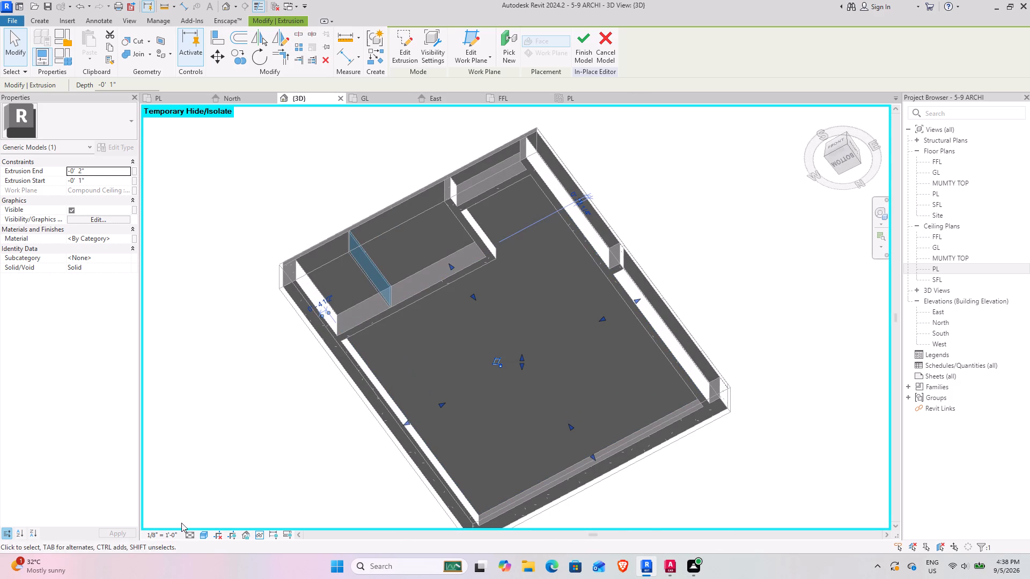
{"action": "left_click", "coordinate": [197, 536]}
{"action": "left_click", "coordinate": [202, 536]}
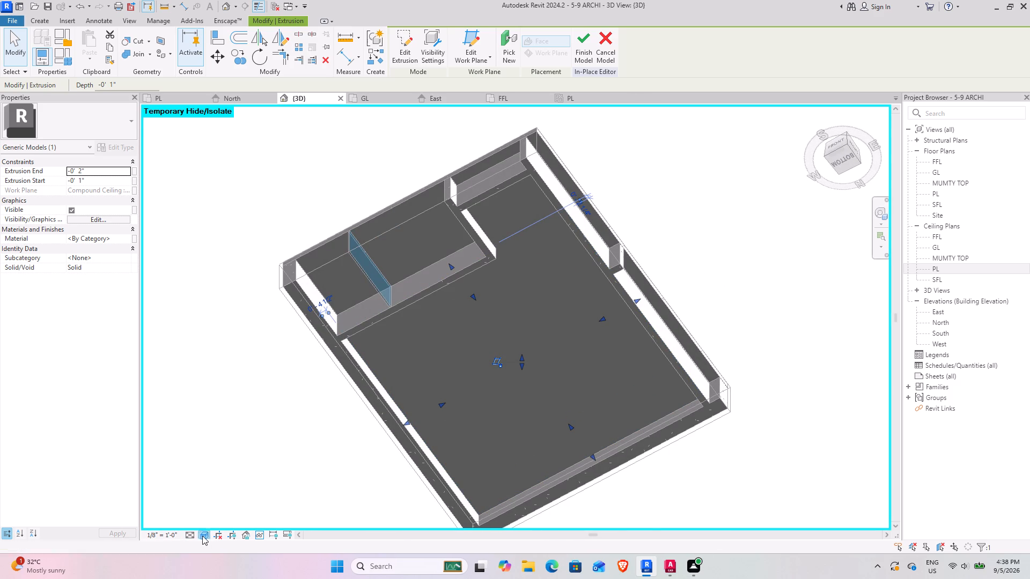
{"action": "left_click", "coordinate": [239, 482]}
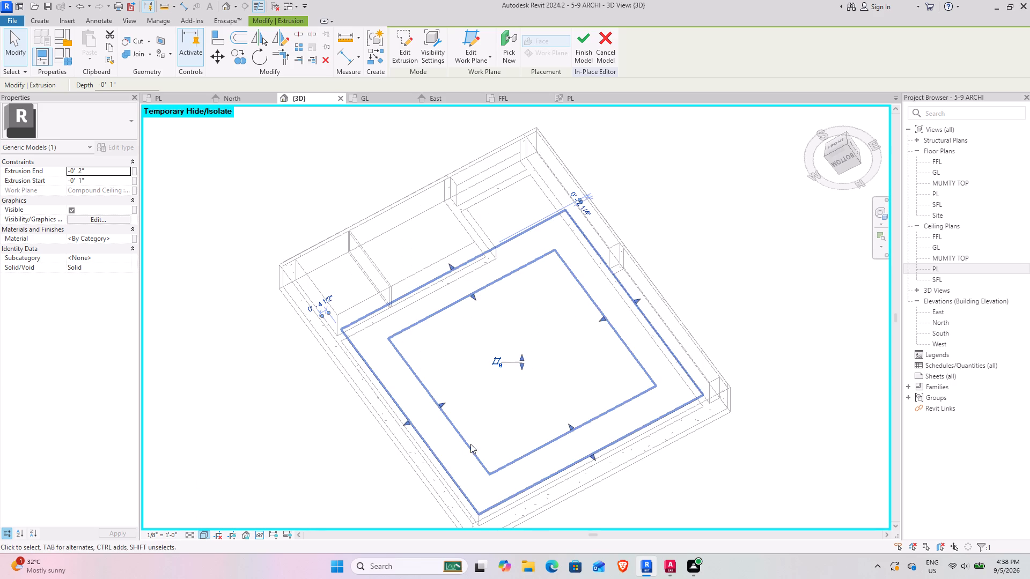
{"action": "middle_click_drag", "start_coordinate": [545, 407], "coordinate": [627, 309], "text": "shift"}
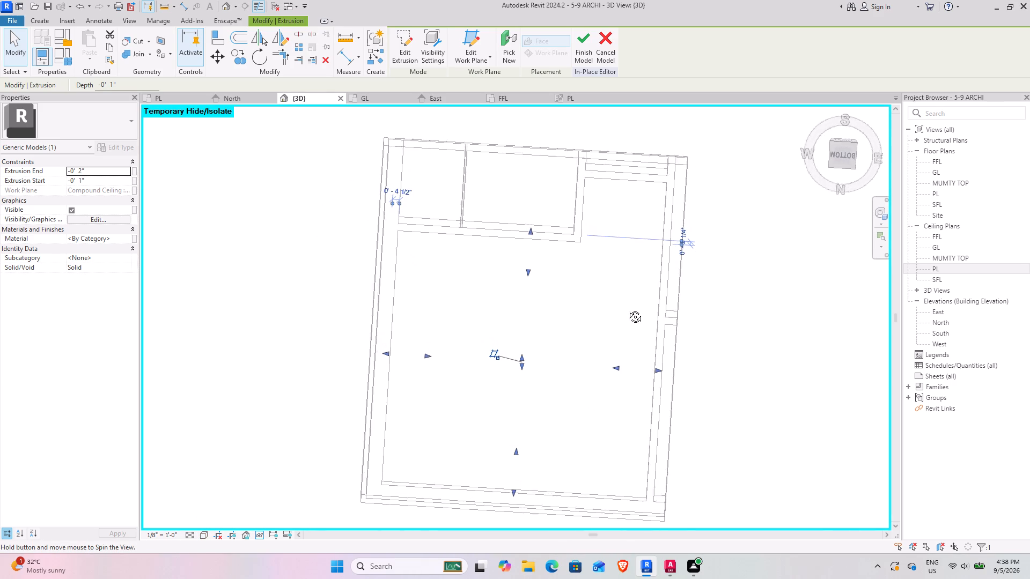
{"action": "middle_click_drag", "start_coordinate": [627, 309], "coordinate": [612, 425], "text": "shift"}
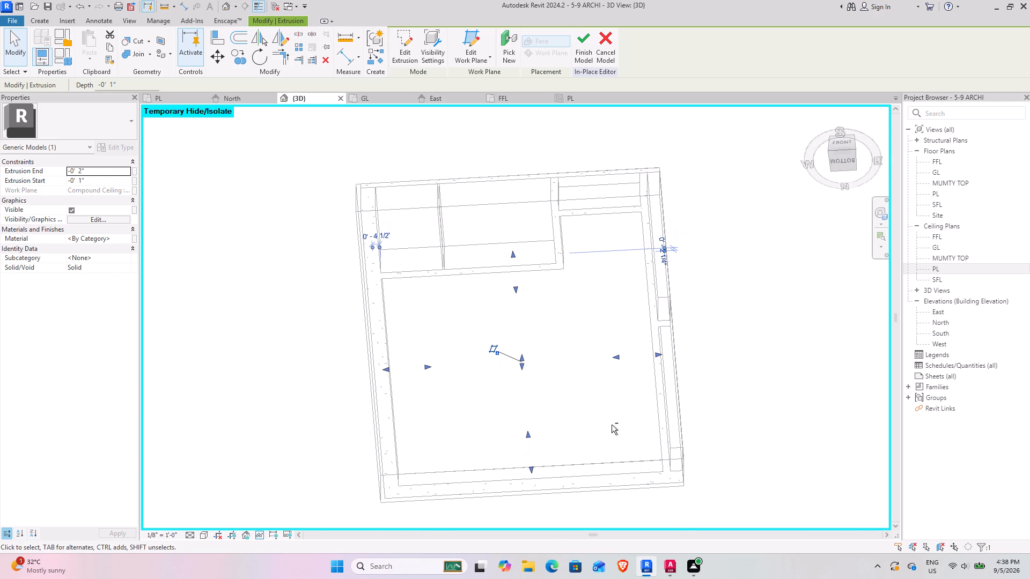
{"action": "middle_click_drag", "start_coordinate": [612, 425], "coordinate": [602, 226], "text": "shift"}
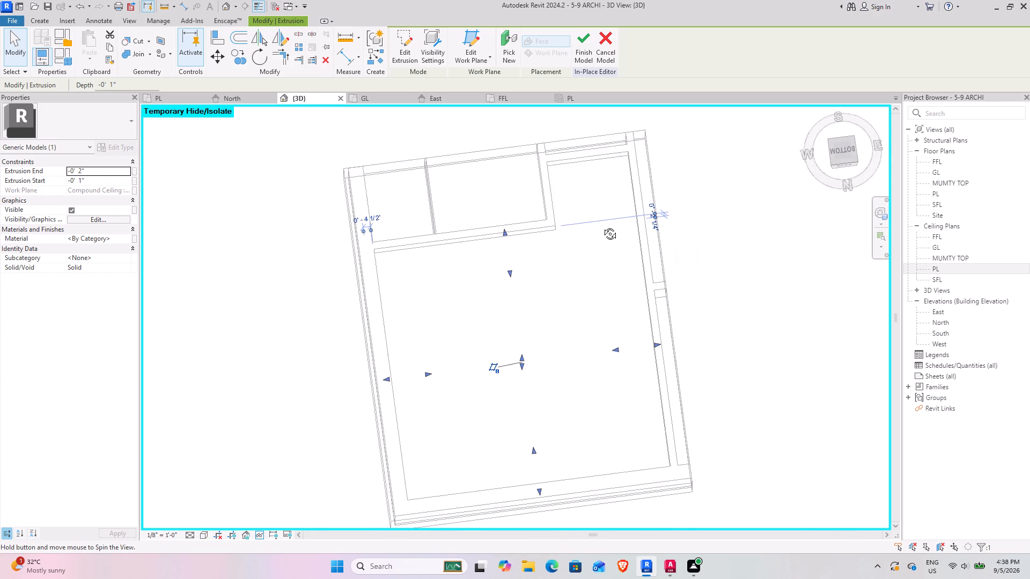
{"action": "middle_click_drag", "start_coordinate": [602, 226], "coordinate": [609, 476], "text": "shift"}
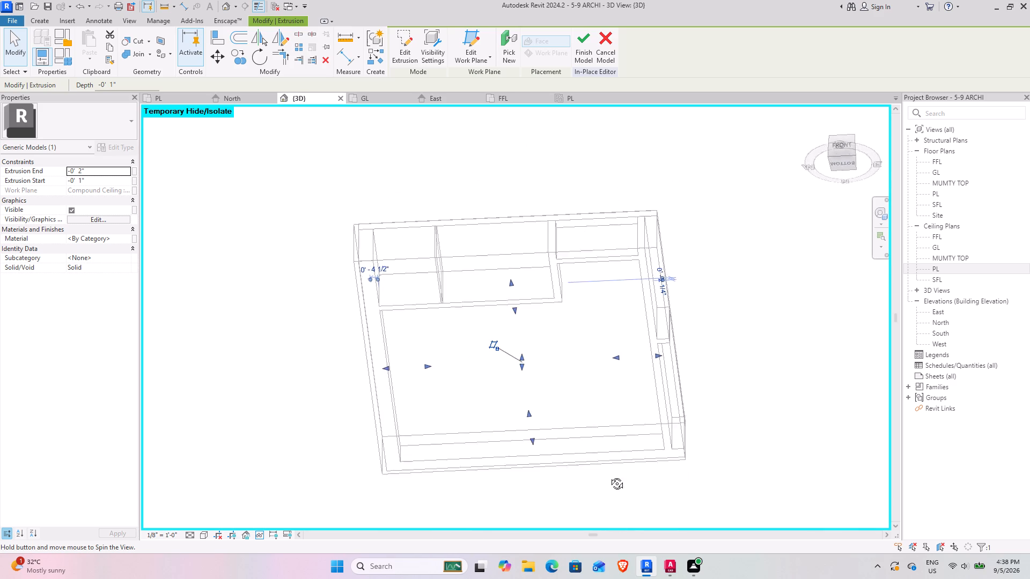
{"action": "middle_click_drag", "start_coordinate": [609, 476], "coordinate": [603, 324], "text": "shift"}
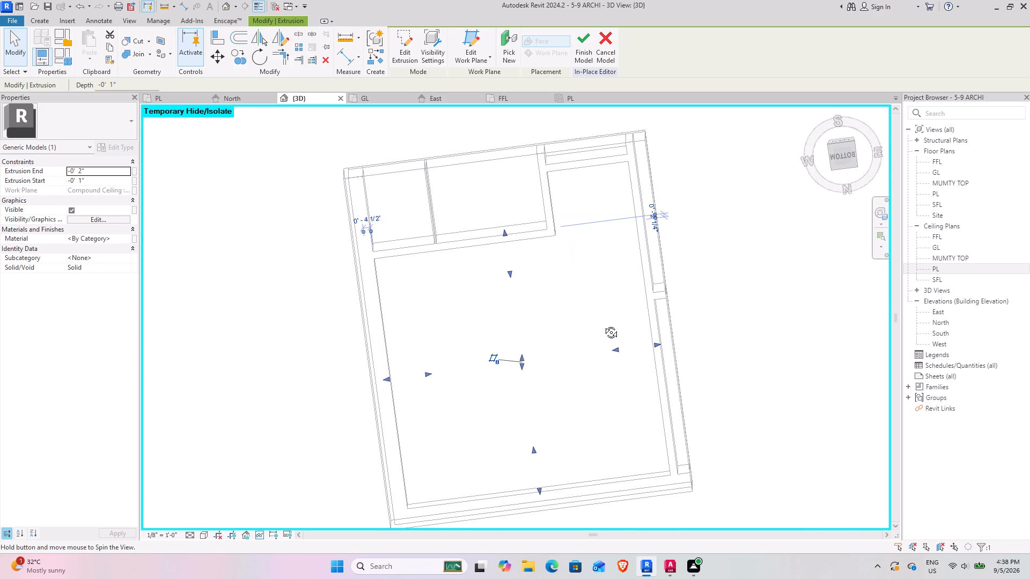
{"action": "middle_click_drag", "start_coordinate": [603, 324], "coordinate": [607, 482], "text": "shift"}
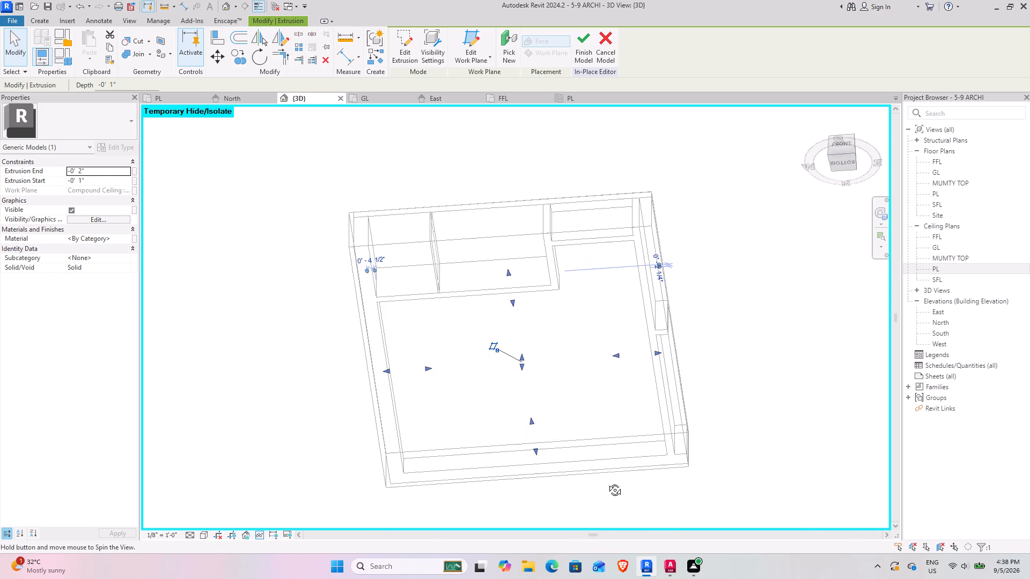
{"action": "middle_click_drag", "start_coordinate": [607, 482], "coordinate": [607, 486], "text": "shift"}
{"action": "middle_click_drag", "start_coordinate": [574, 388], "coordinate": [480, 531], "text": "shift"}
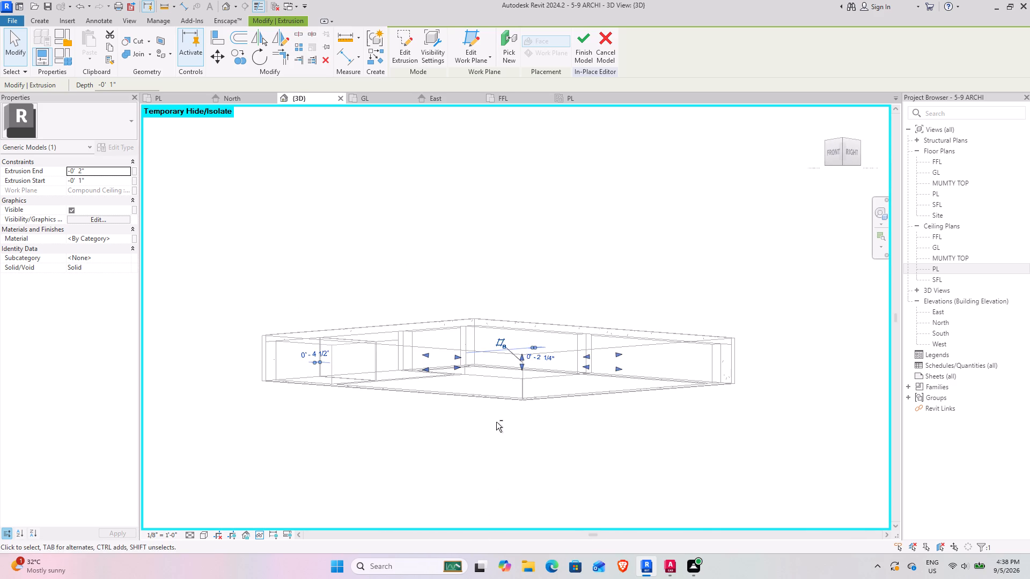
{"action": "middle_click_drag", "start_coordinate": [496, 422], "coordinate": [700, 358], "text": "shift"}
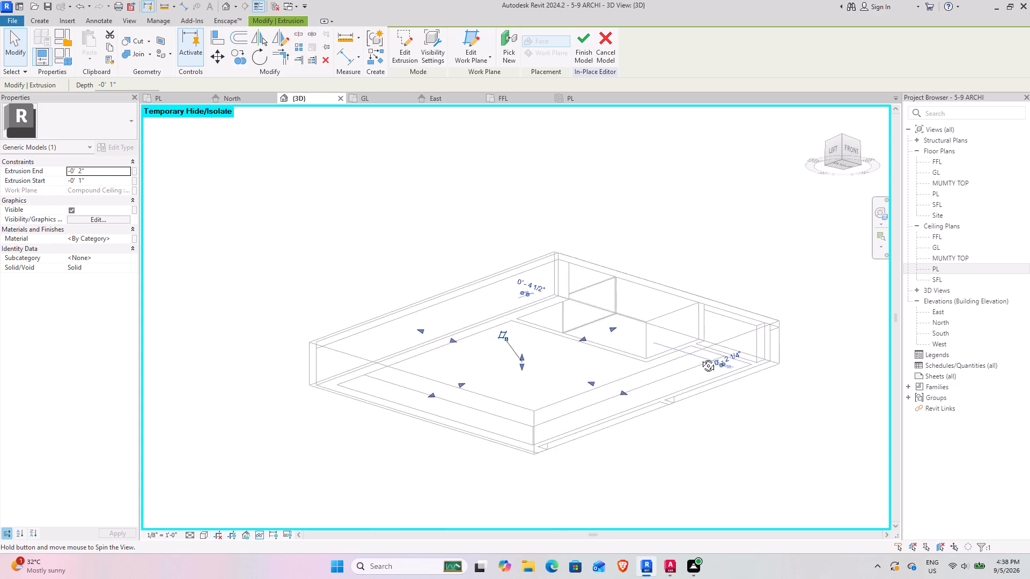
{"action": "middle_click_drag", "start_coordinate": [700, 358], "coordinate": [607, 279], "text": "shift"}
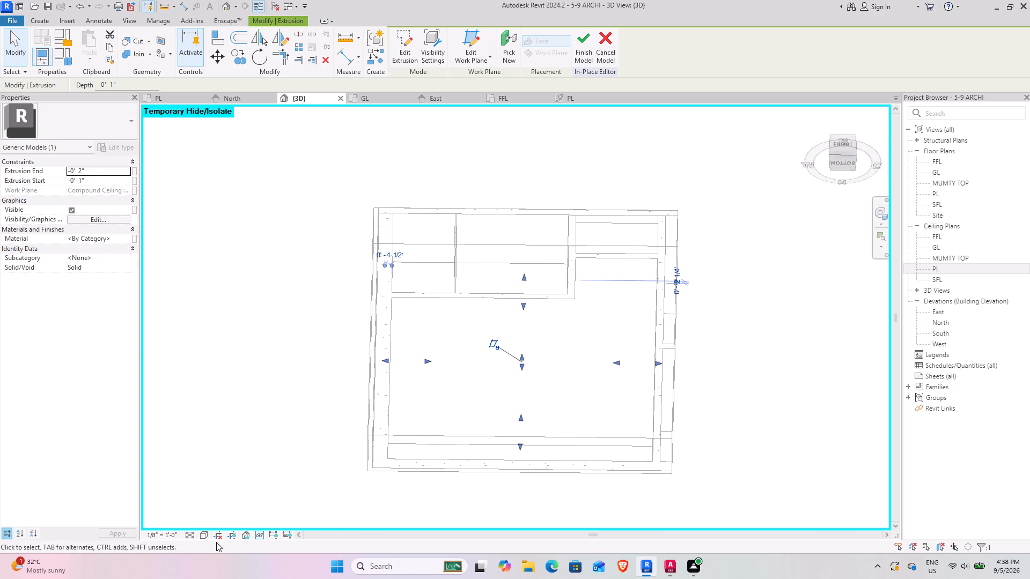
Switch the 3D view to wireframe display and examine the selected border extrusion's outline relative to the ceiling and walls.
{"action": "left_click", "coordinate": [205, 532]}
{"action": "left_click", "coordinate": [222, 469]}
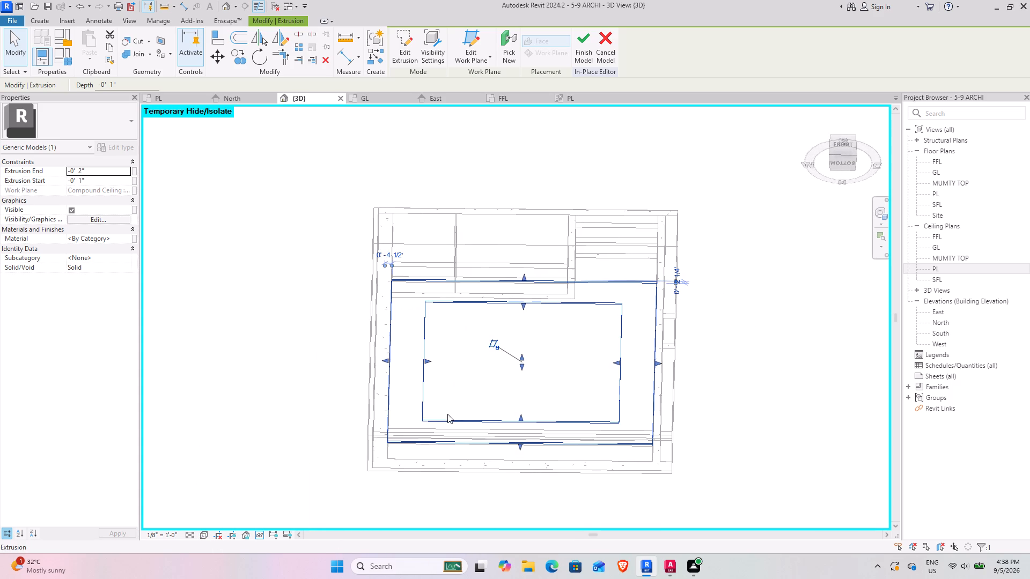
{"action": "middle_click_drag", "start_coordinate": [497, 388], "coordinate": [529, 518], "text": "shift"}
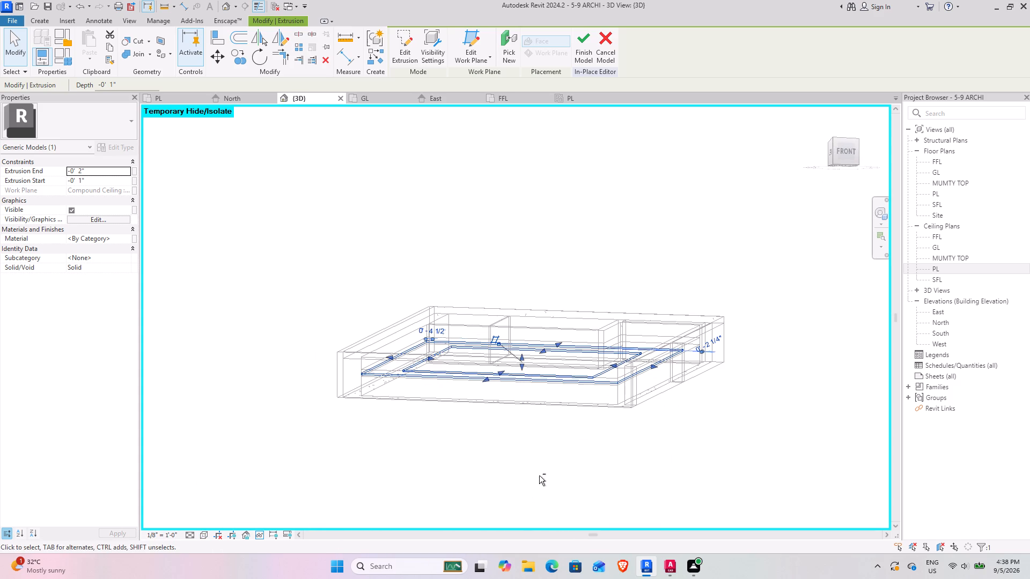
{"action": "middle_click_drag", "start_coordinate": [550, 428], "coordinate": [520, 518], "text": "shift"}
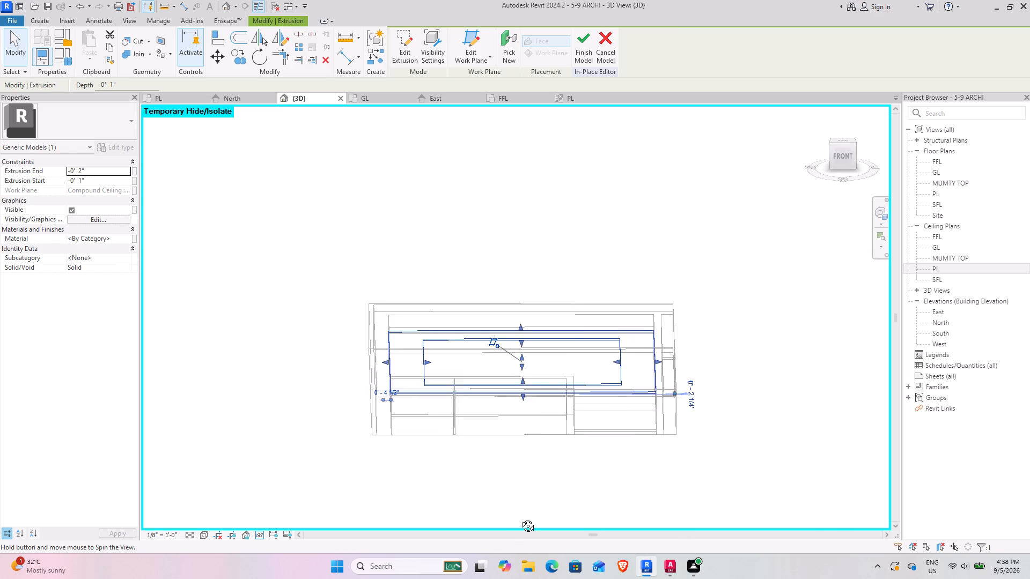
{"action": "middle_click_drag", "start_coordinate": [520, 518], "coordinate": [504, 291], "text": "shift"}
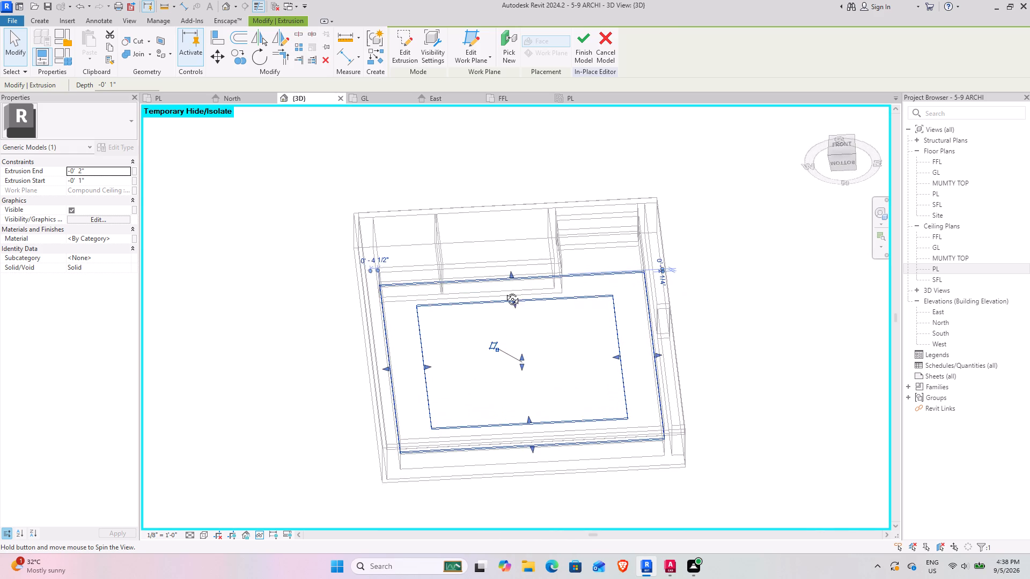
{"action": "middle_click_drag", "start_coordinate": [504, 291], "coordinate": [518, 247], "text": "shift"}
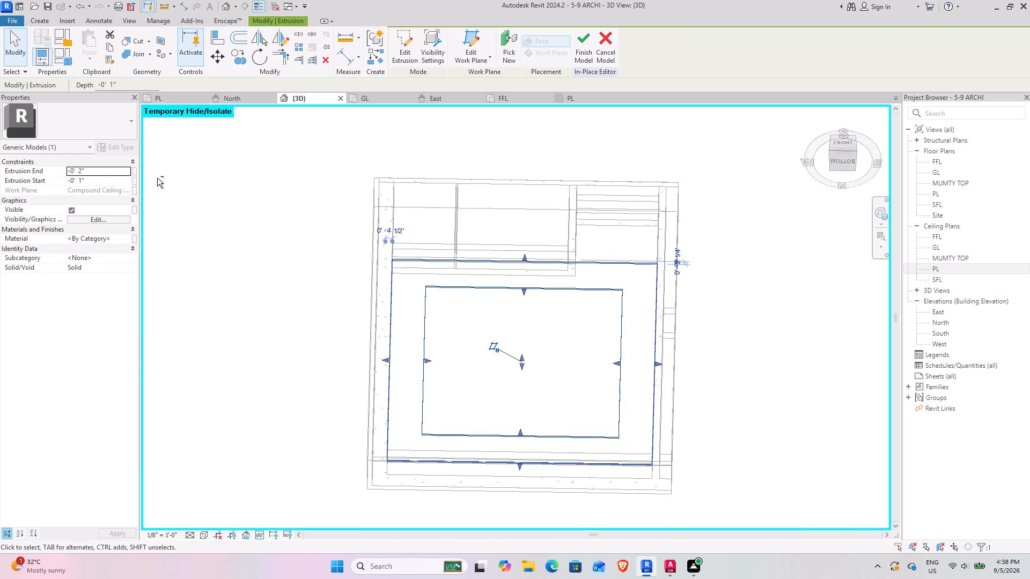
Set the selected border extrusion's Extrusion Start to 0 and finish the in-place model.
{"action": "left_click", "coordinate": [94, 179]}
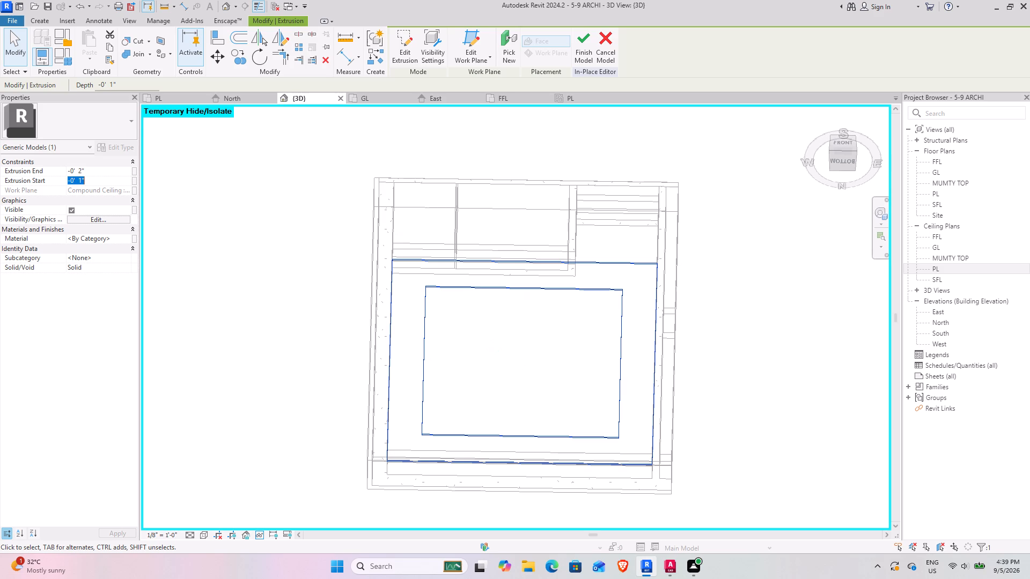
{"action": "key", "text": "0"}
{"action": "key", "text": "Return"}
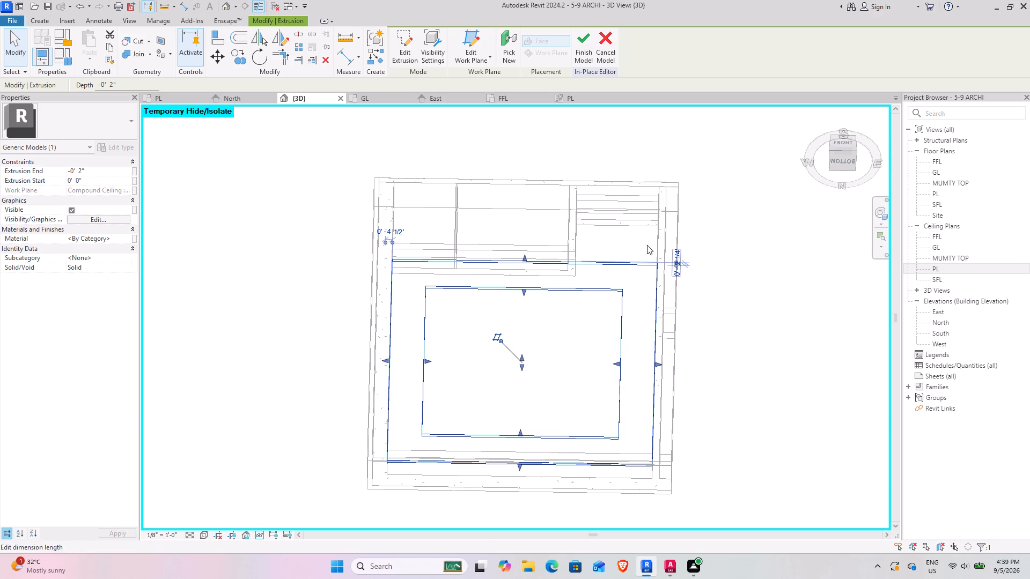
{"action": "left_click", "coordinate": [583, 45]}
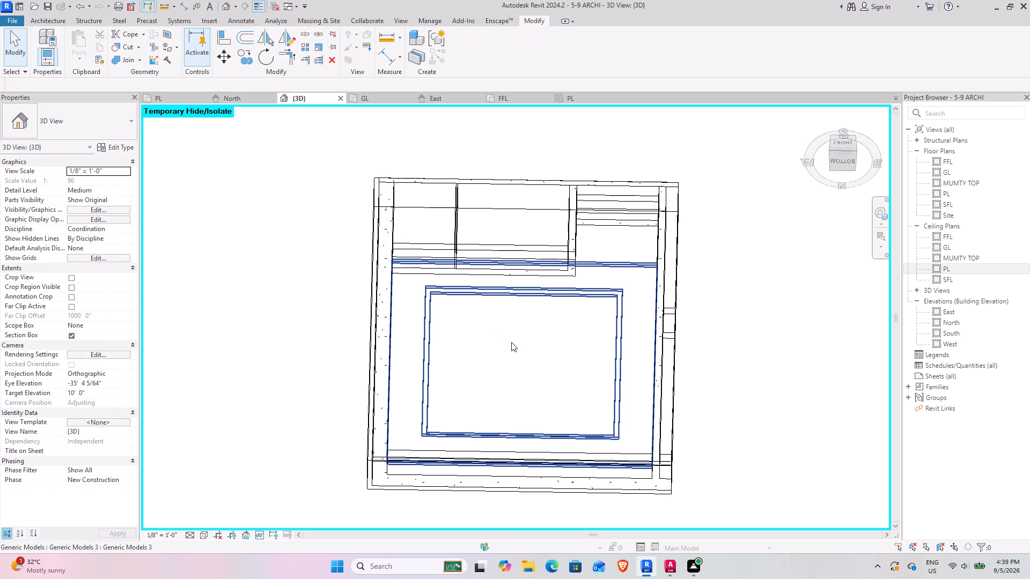
Reset the temporary hide/isolate and return the 3D view to shaded display.
{"action": "middle_click_drag", "start_coordinate": [511, 348], "coordinate": [438, 494], "text": "shift"}
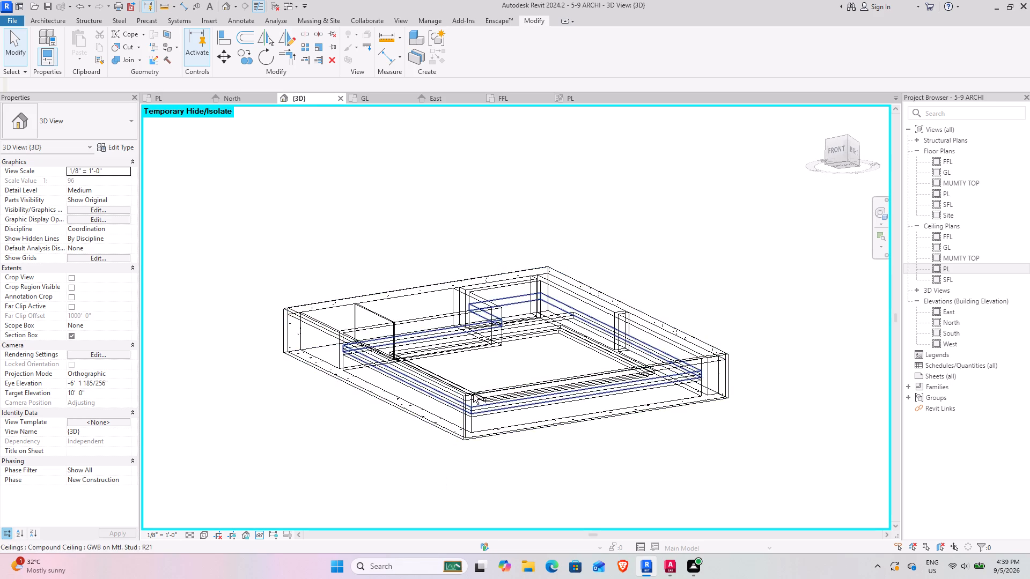
{"action": "middle_click_drag", "start_coordinate": [473, 397], "coordinate": [400, 413], "text": "shift"}
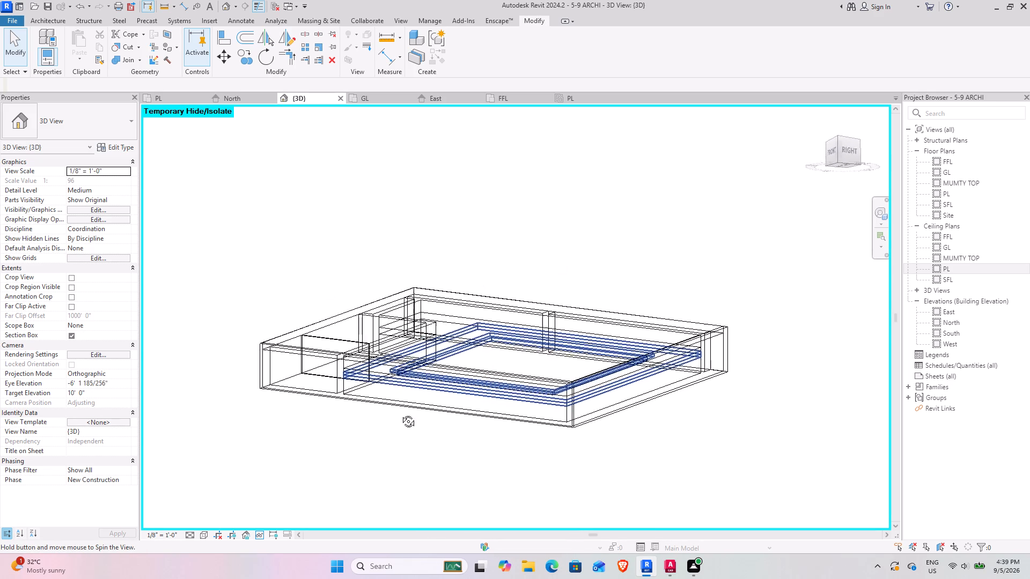
{"action": "middle_click_drag", "start_coordinate": [400, 413], "coordinate": [253, 428], "text": "shift"}
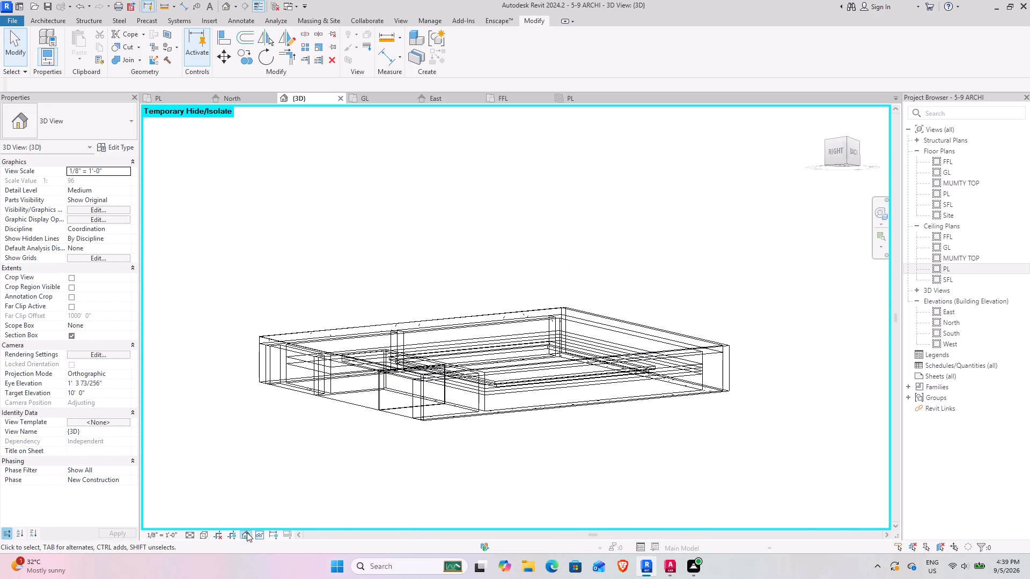
{"action": "type", "text": "hr"}
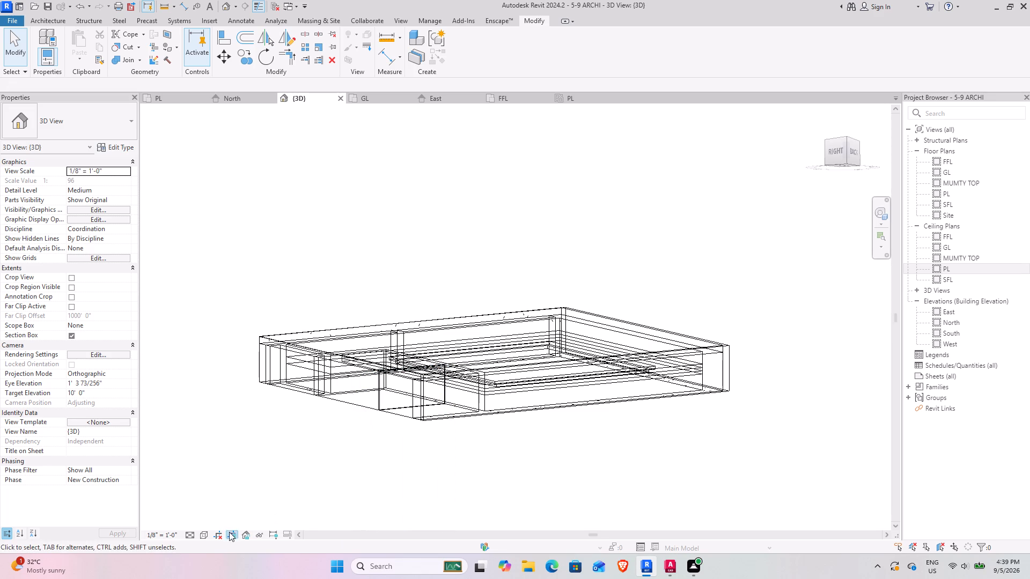
{"action": "left_click", "coordinate": [200, 531]}
{"action": "left_click", "coordinate": [214, 490]}
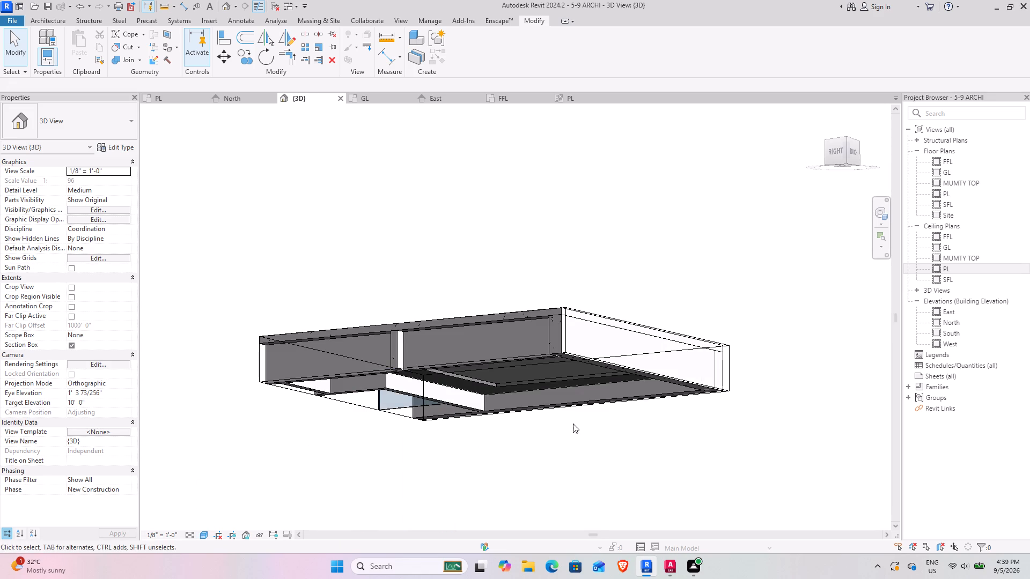
Open the ceiling border for in-place editing and set the lower border extrusion's Extrusion End to 1".
{"action": "scroll", "coordinate": [574, 414], "scroll_direction": "up", "scroll_amount": 4}
{"action": "left_click", "coordinate": [435, 366]}
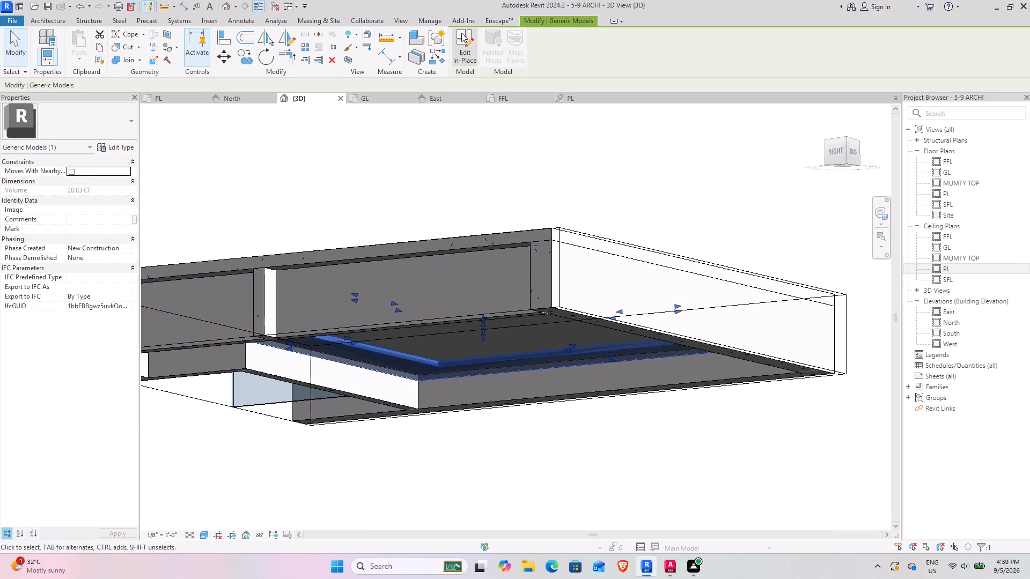
{"action": "left_click", "coordinate": [461, 33]}
{"action": "left_click", "coordinate": [388, 357]}
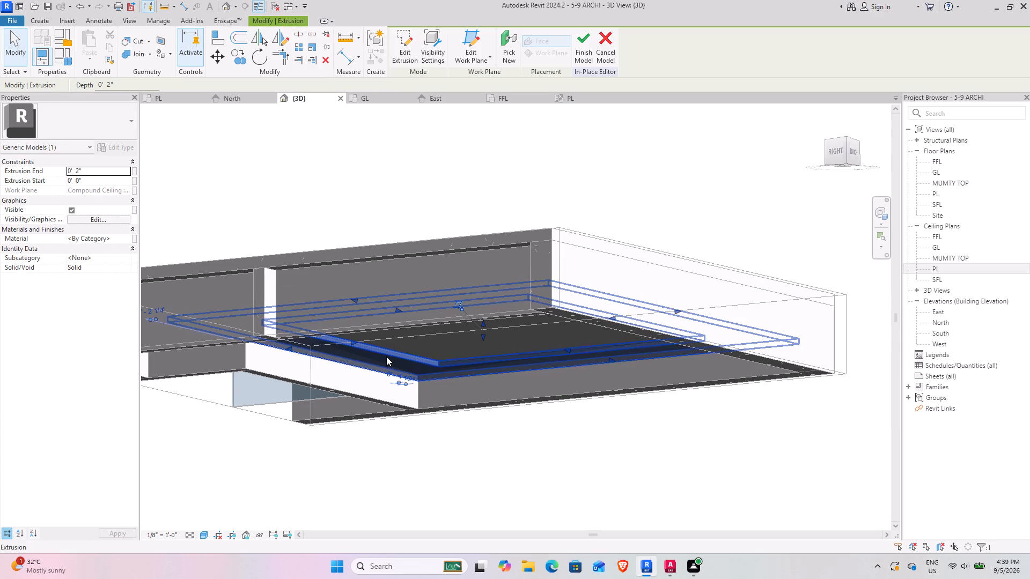
{"action": "left_click", "coordinate": [106, 168]}
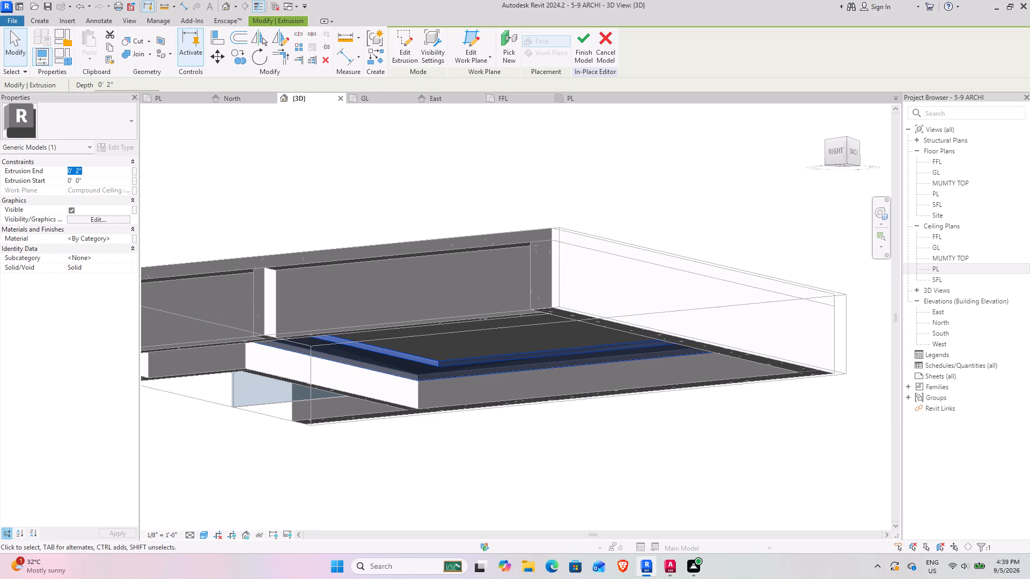
{"action": "key", "text": "1"}
{"action": "key", "text": "shift+quotedbl"}
{"action": "key", "text": "Return"}
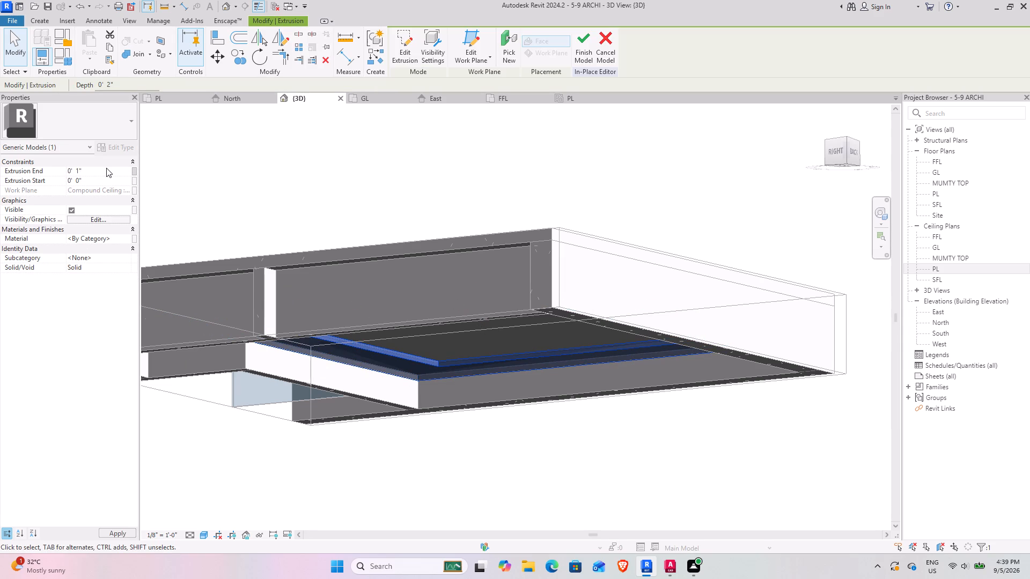
{"action": "left_click", "coordinate": [451, 468]}
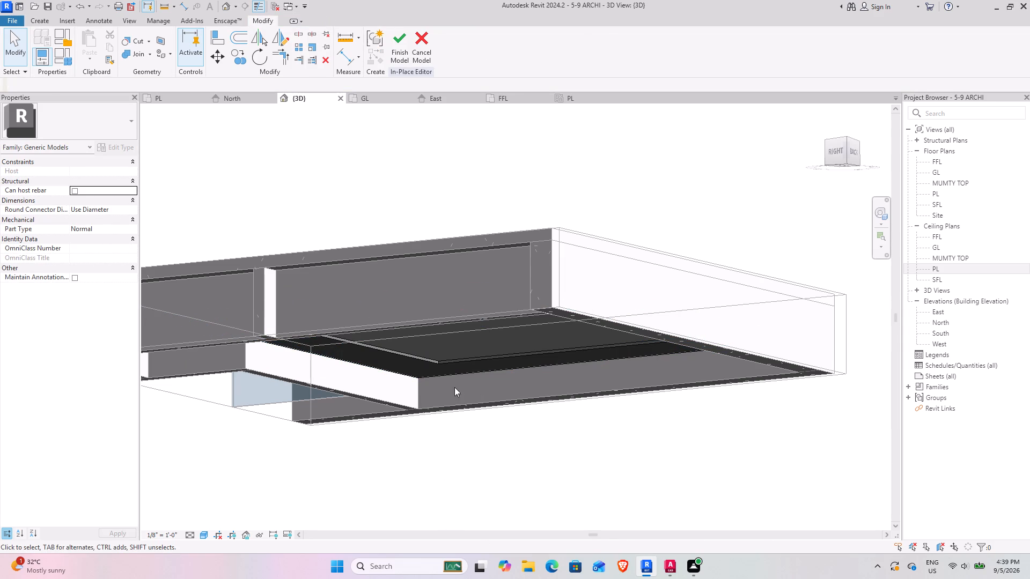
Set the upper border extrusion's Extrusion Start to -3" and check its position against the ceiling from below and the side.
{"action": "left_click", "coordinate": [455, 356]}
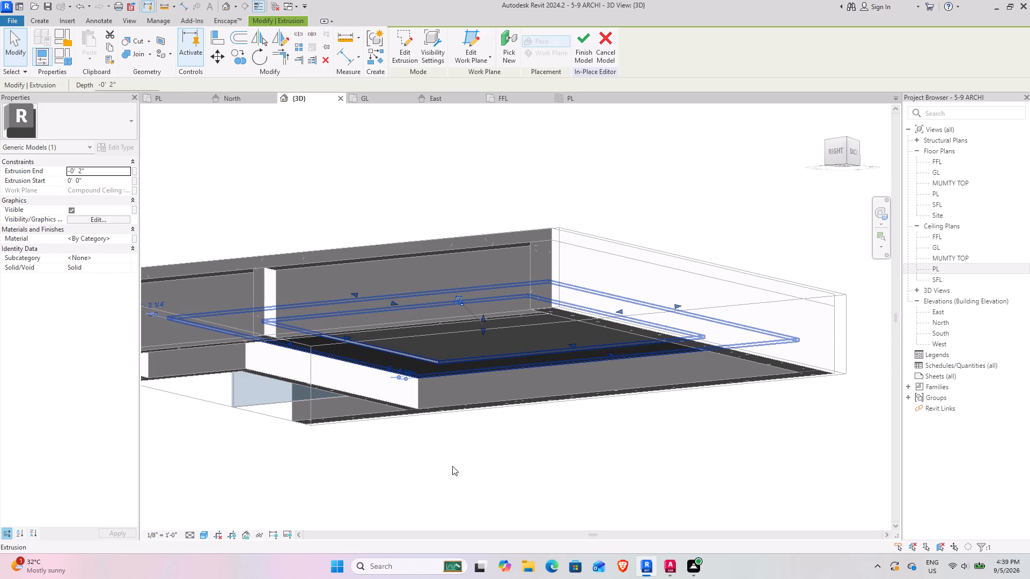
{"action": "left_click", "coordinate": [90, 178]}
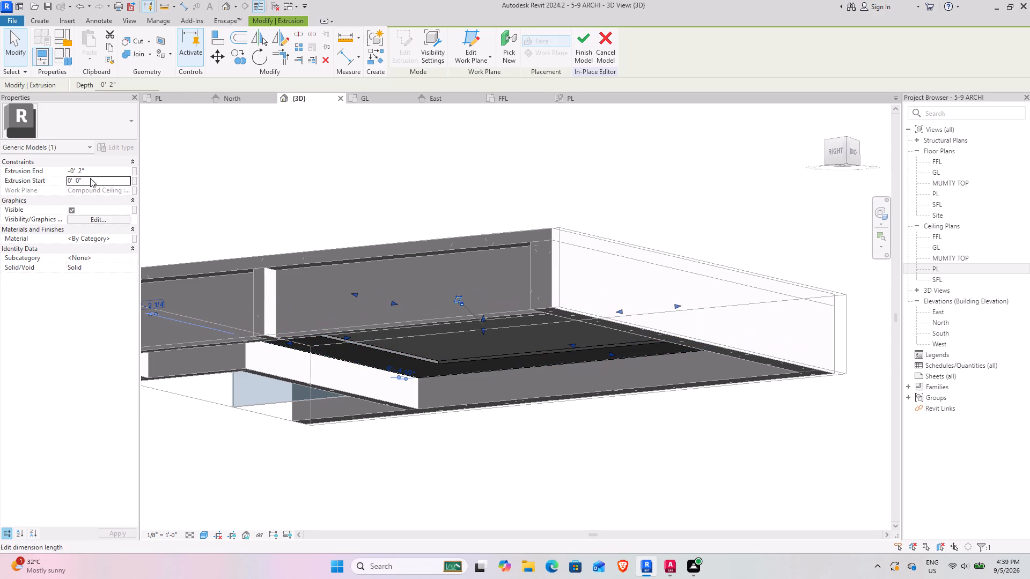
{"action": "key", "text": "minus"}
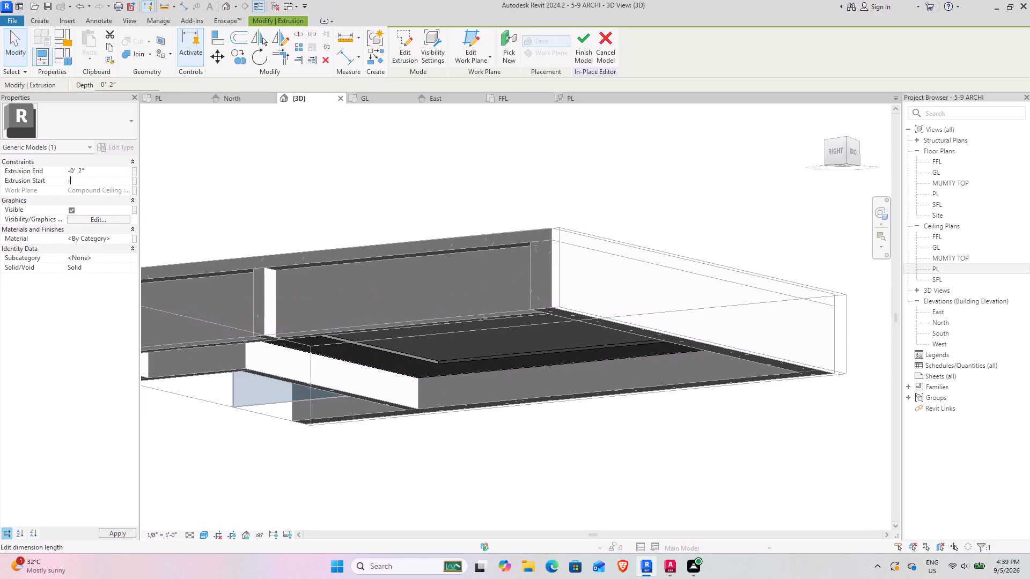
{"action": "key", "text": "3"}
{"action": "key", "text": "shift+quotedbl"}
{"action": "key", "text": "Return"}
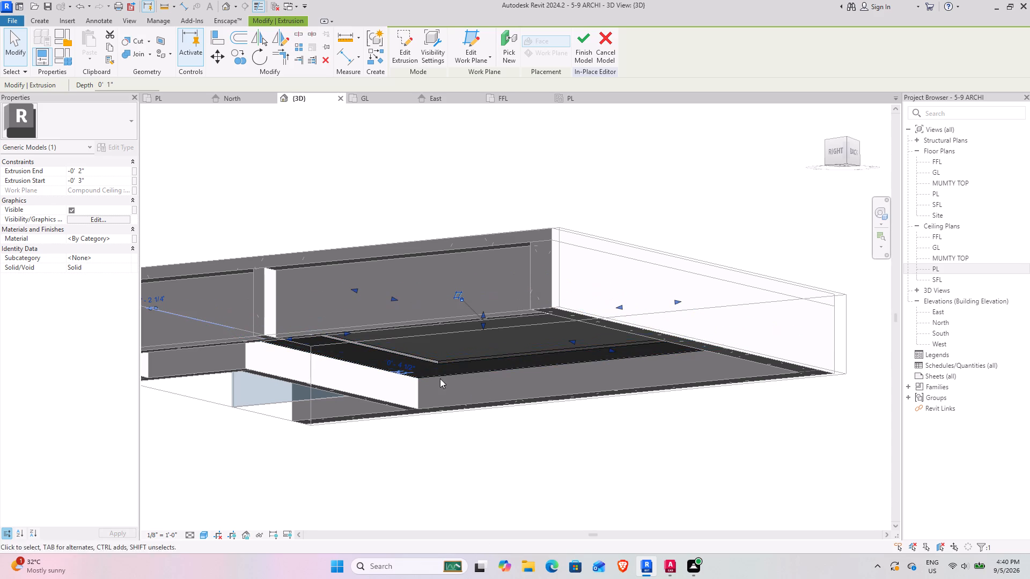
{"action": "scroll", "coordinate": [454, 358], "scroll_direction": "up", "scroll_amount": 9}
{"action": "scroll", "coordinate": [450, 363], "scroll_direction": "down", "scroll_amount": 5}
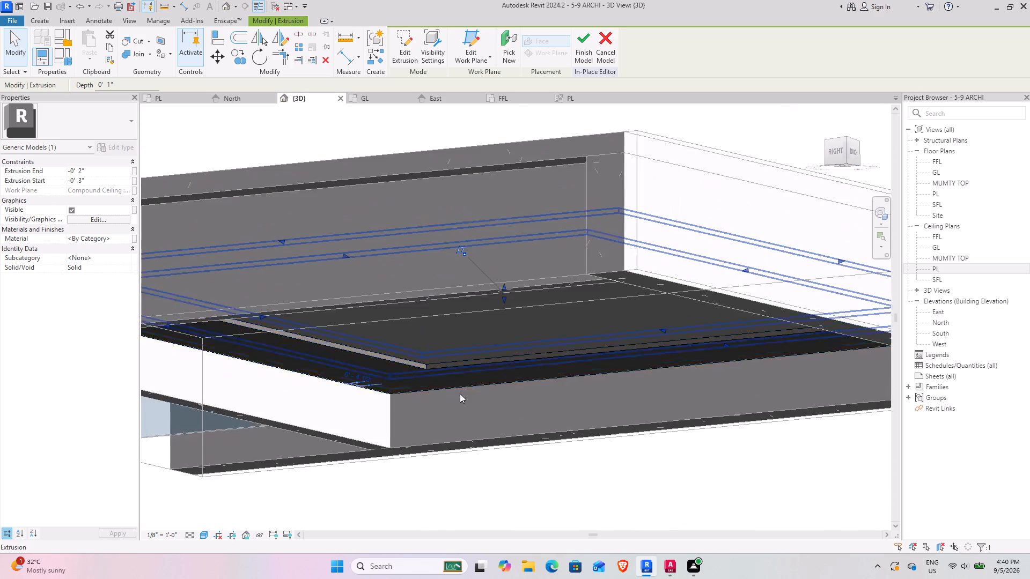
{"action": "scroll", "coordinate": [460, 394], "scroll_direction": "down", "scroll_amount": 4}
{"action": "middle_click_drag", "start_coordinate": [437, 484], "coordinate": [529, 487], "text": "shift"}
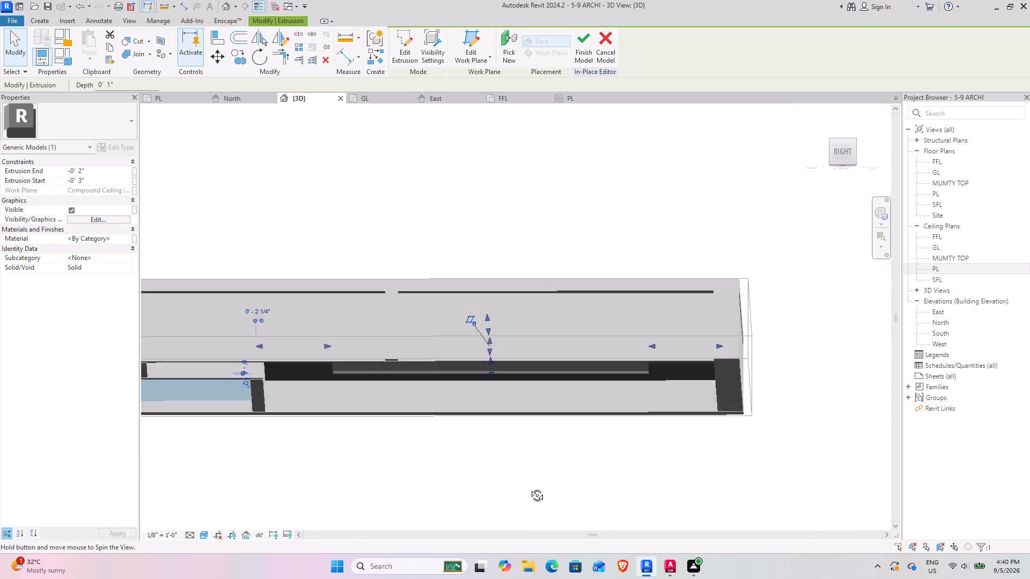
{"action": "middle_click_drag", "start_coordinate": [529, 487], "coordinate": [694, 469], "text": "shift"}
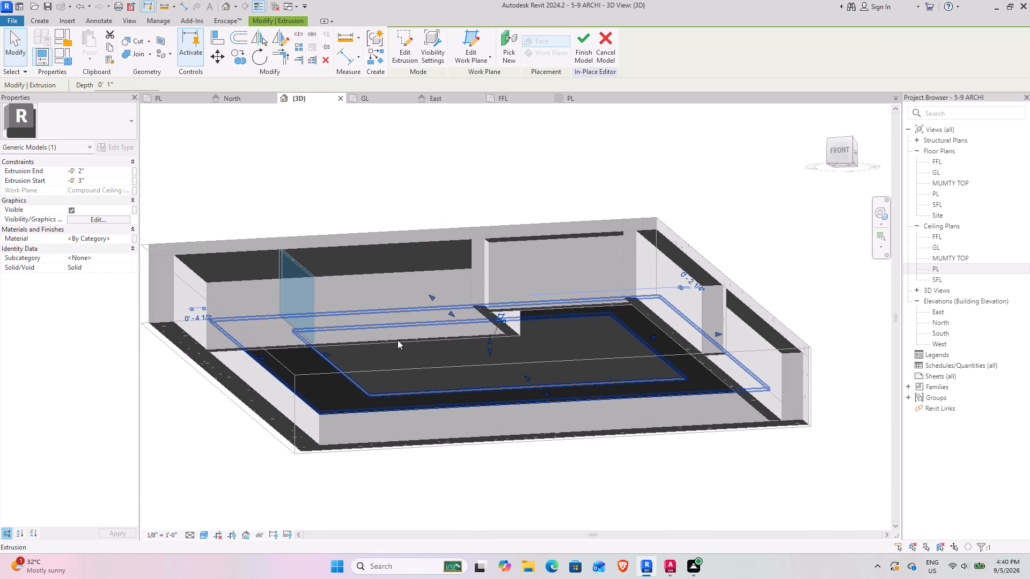
Set the upper border extrusion's Extrusion Start to -5" and its Extrusion End to -8".
{"action": "left_click", "coordinate": [108, 180]}
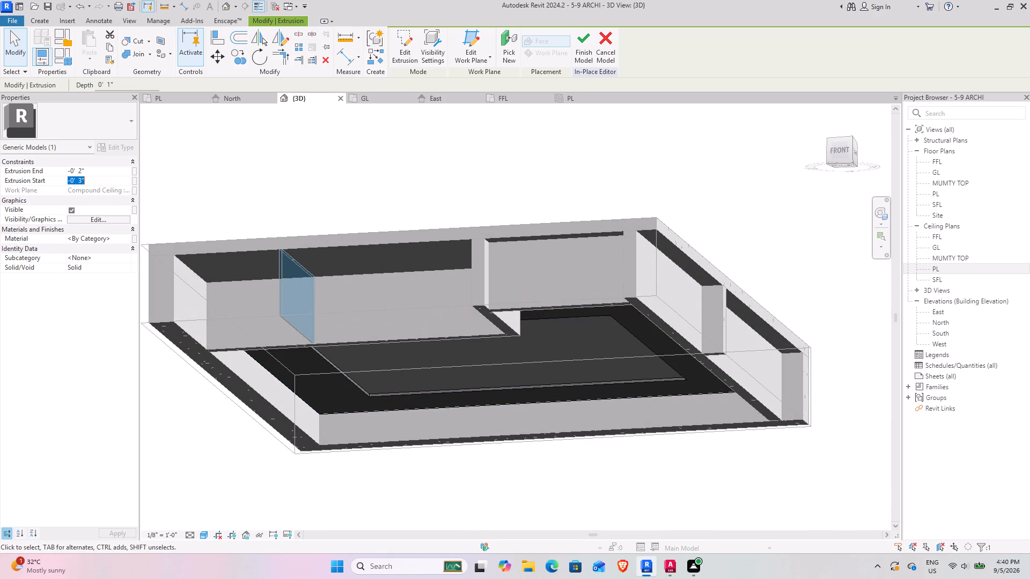
{"action": "type", "text": "-5\""}
{"action": "key", "text": "Return"}
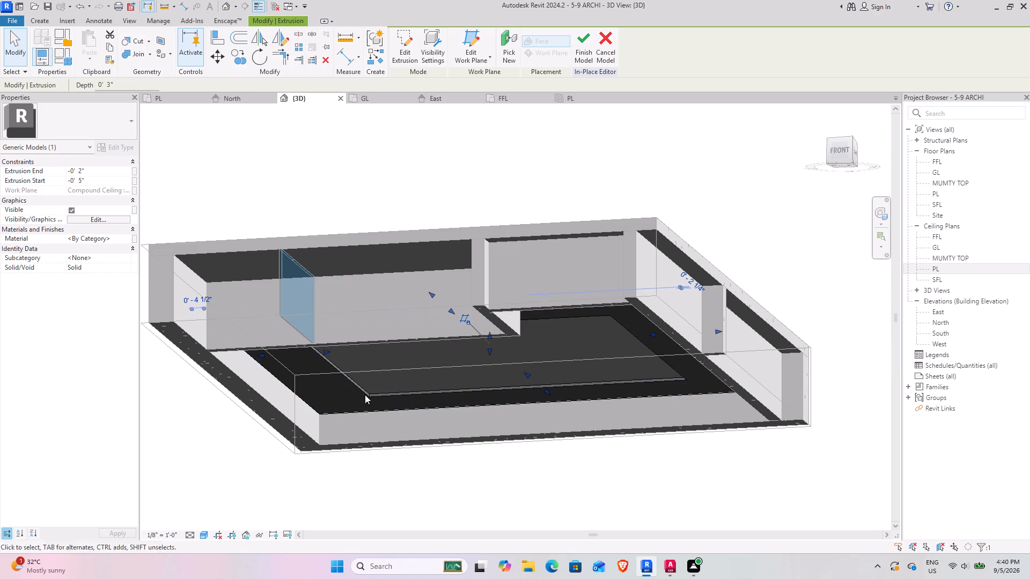
{"action": "left_click", "coordinate": [97, 173]}
{"action": "type", "text": "-8\""}
{"action": "key", "text": "Return"}
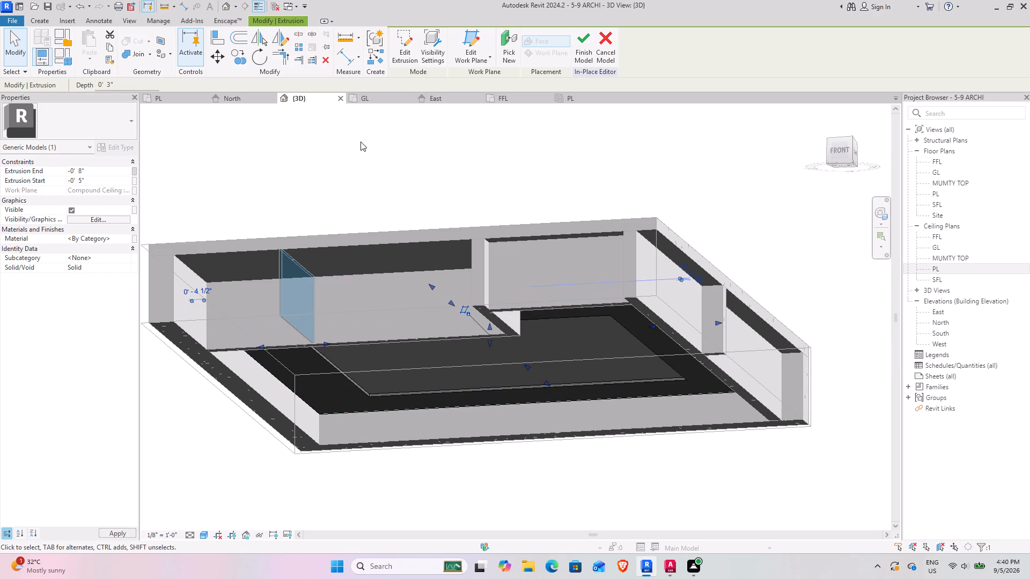
Switch the 3D view to fine detail and wireframe display and examine the two border extrusions' relative heights from the side.
{"action": "middle_click_drag", "start_coordinate": [504, 424], "coordinate": [465, 440], "text": "shift"}
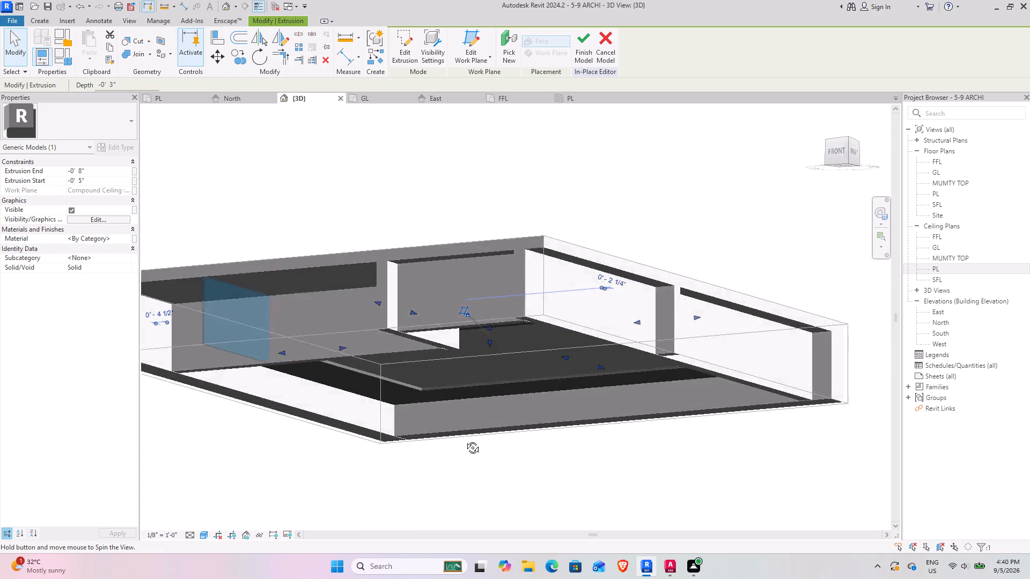
{"action": "middle_click_drag", "start_coordinate": [465, 440], "coordinate": [321, 415], "text": "shift"}
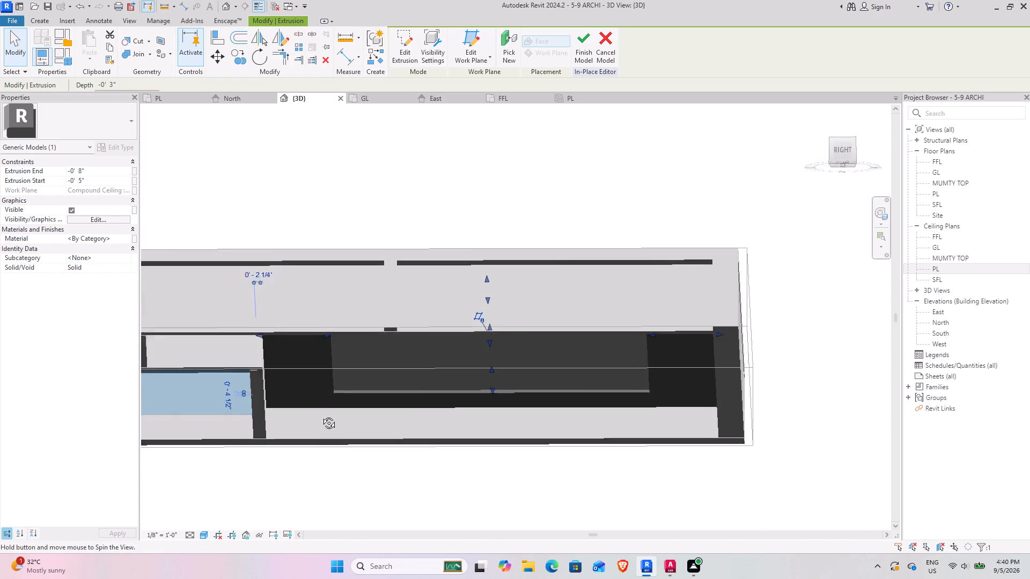
{"action": "middle_click_drag", "start_coordinate": [321, 415], "coordinate": [274, 429], "text": "shift"}
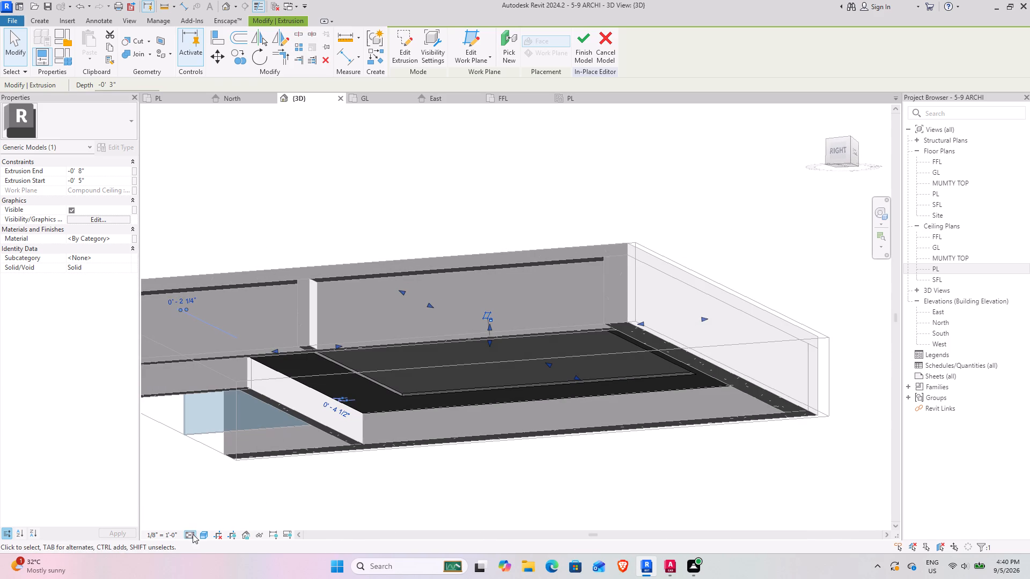
{"action": "left_click", "coordinate": [194, 534]}
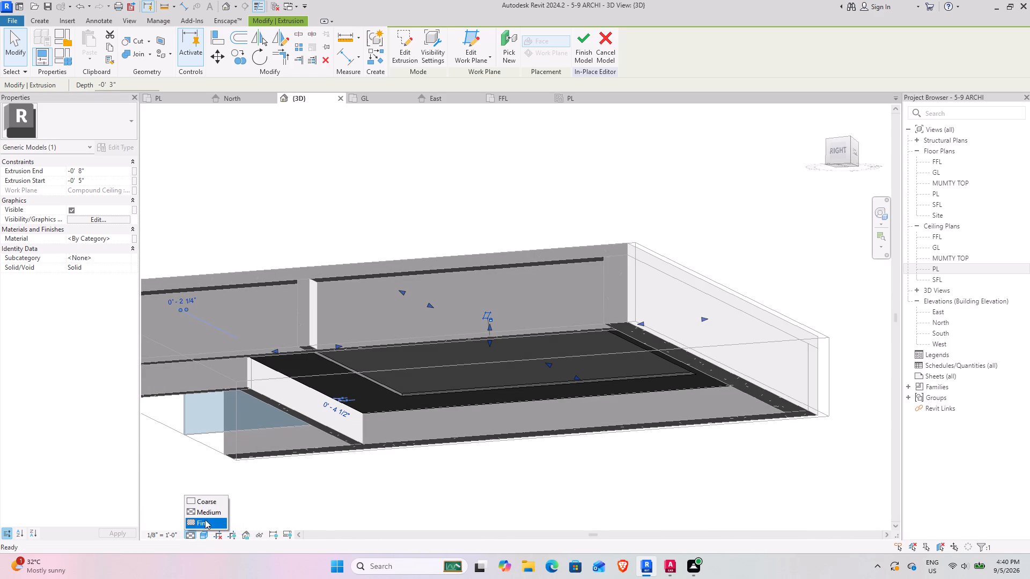
{"action": "left_click", "coordinate": [205, 521]}
{"action": "left_click", "coordinate": [208, 536]}
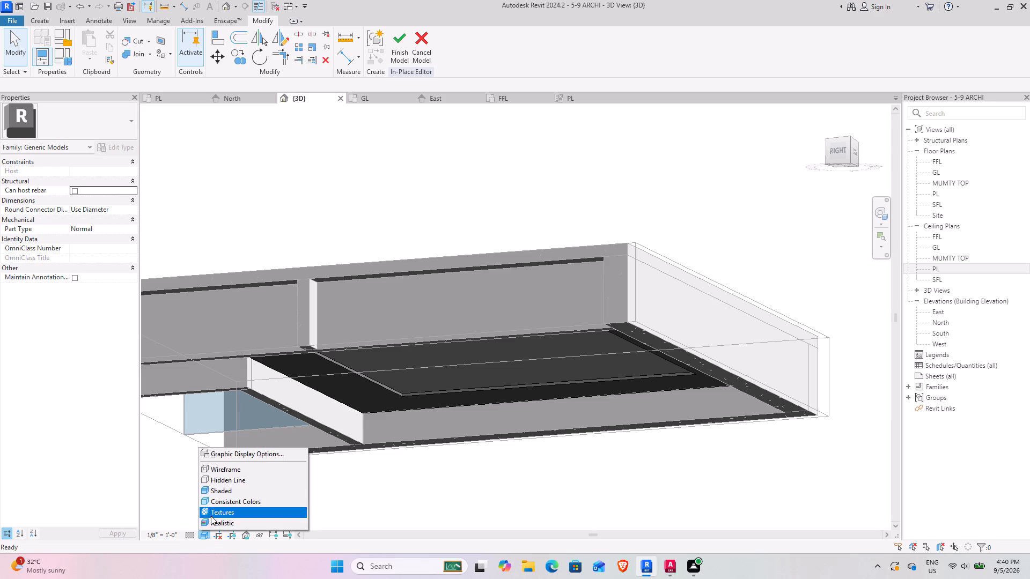
{"action": "left_click", "coordinate": [233, 465]}
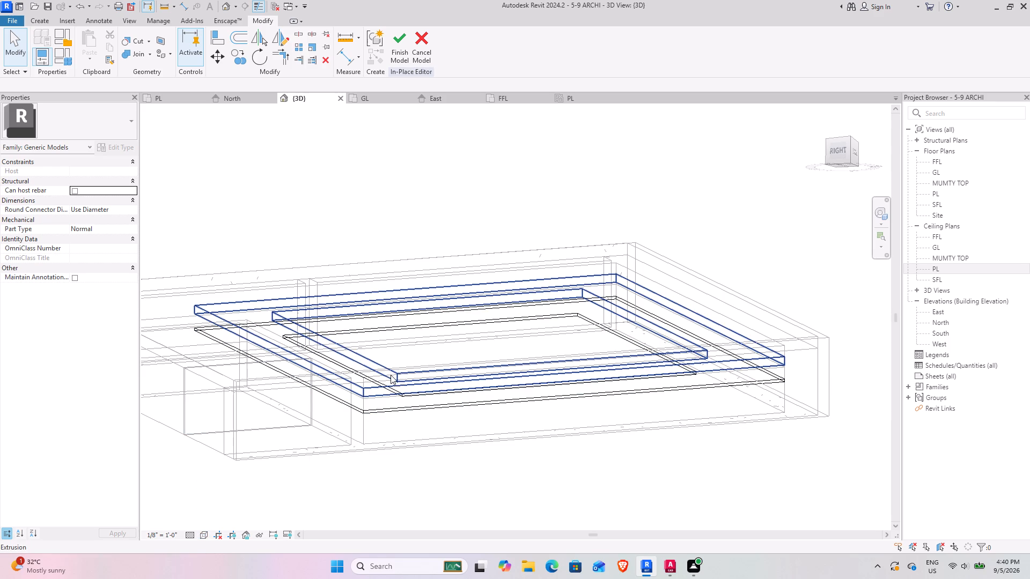
{"action": "middle_click_drag", "start_coordinate": [461, 412], "coordinate": [451, 432], "text": "shift"}
{"action": "left_click", "coordinate": [269, 330]}
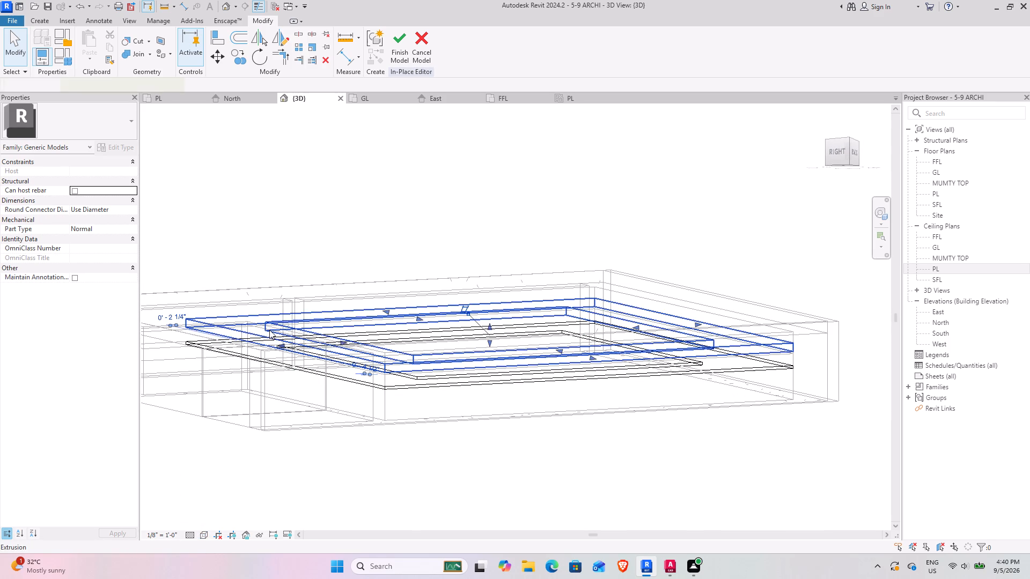
{"action": "middle_click_drag", "start_coordinate": [376, 450], "coordinate": [403, 486], "text": "shift"}
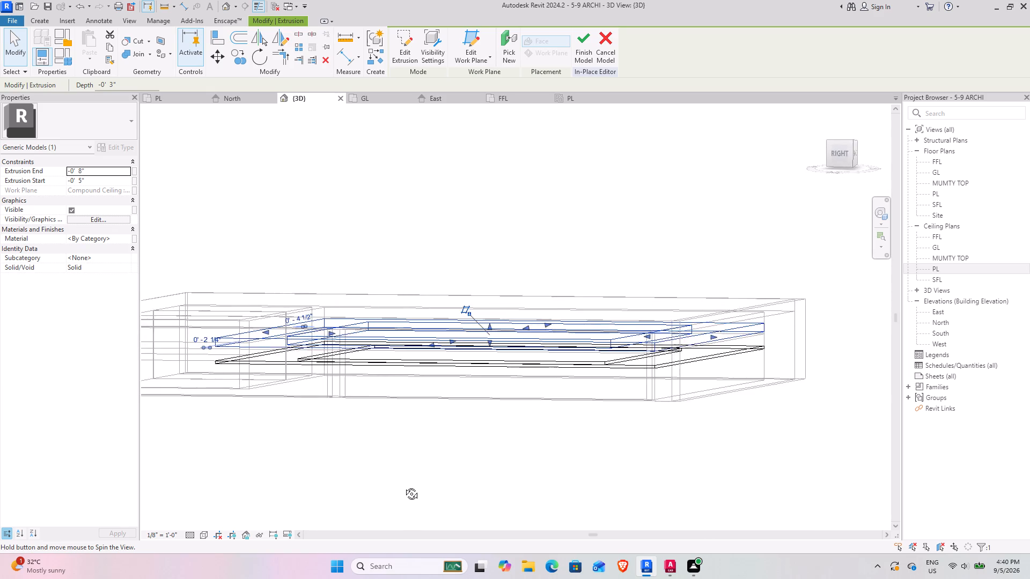
{"action": "middle_click_drag", "start_coordinate": [403, 486], "coordinate": [424, 479], "text": "shift"}
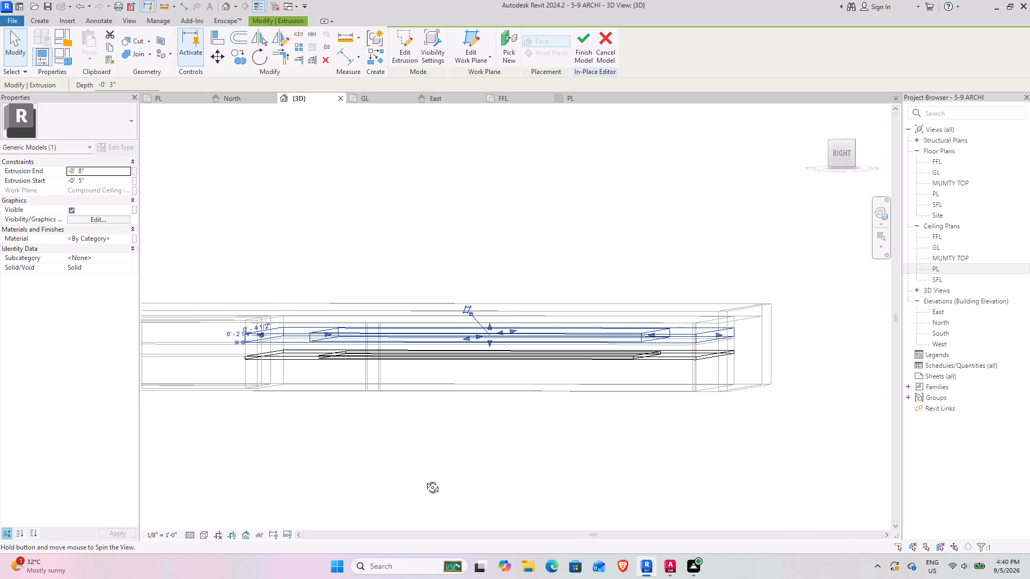
{"action": "middle_click_drag", "start_coordinate": [424, 479], "coordinate": [424, 479], "text": "shift"}
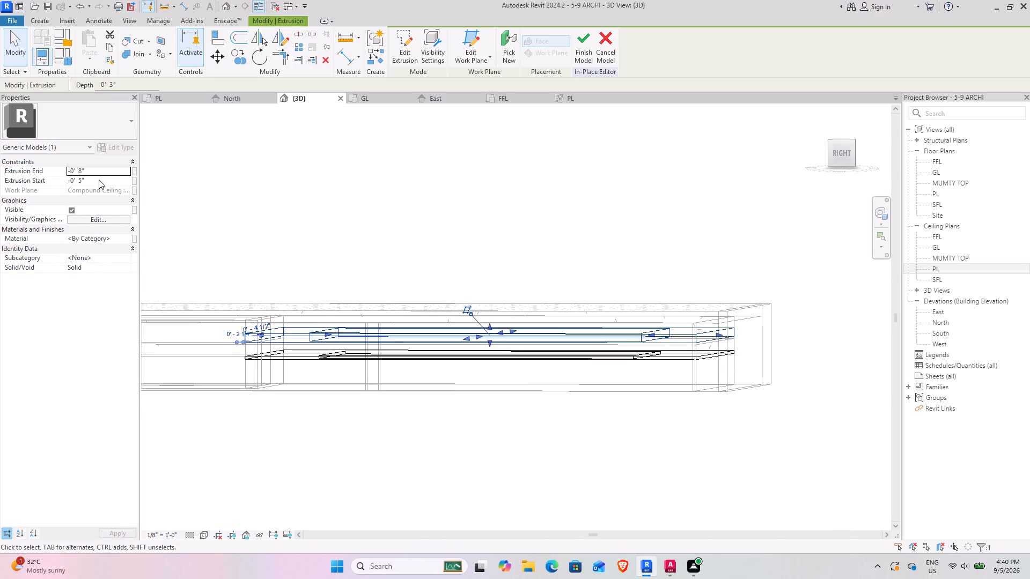
{"action": "left_click", "coordinate": [99, 180]}
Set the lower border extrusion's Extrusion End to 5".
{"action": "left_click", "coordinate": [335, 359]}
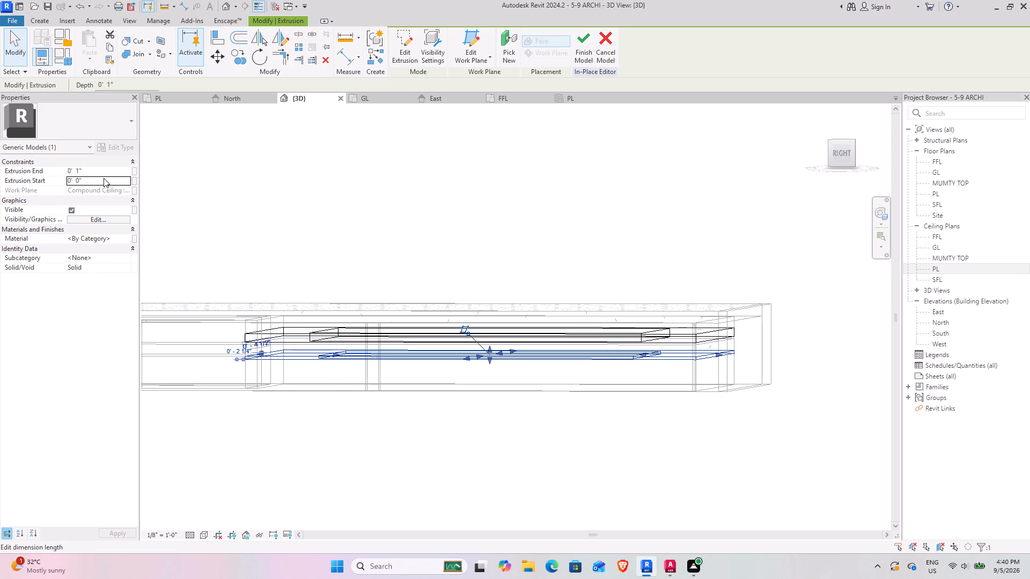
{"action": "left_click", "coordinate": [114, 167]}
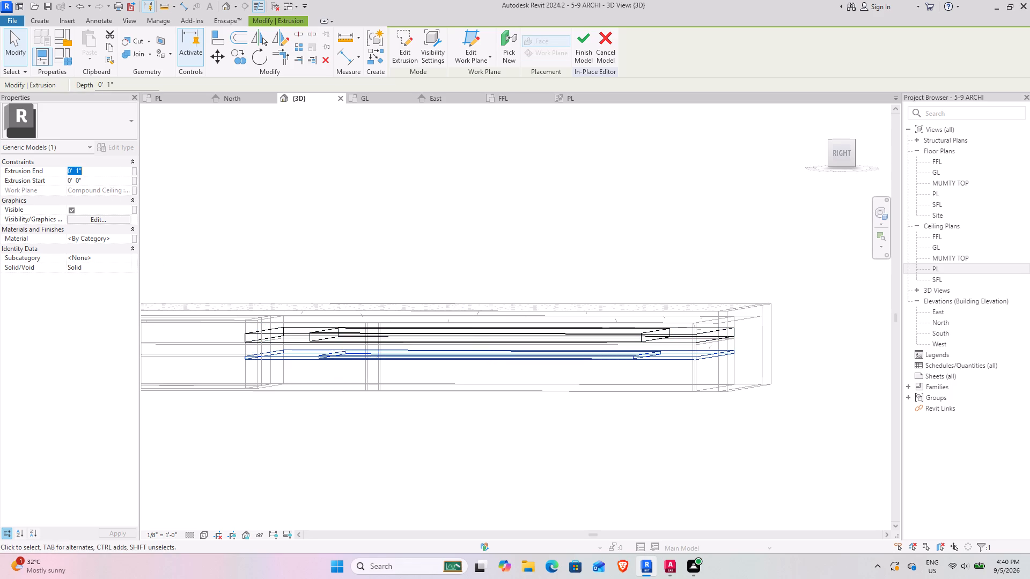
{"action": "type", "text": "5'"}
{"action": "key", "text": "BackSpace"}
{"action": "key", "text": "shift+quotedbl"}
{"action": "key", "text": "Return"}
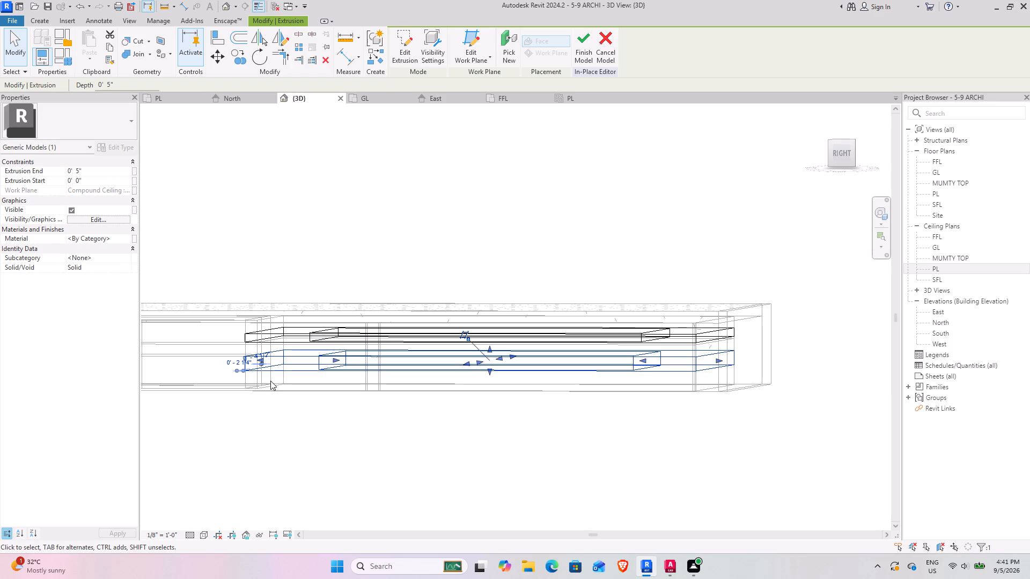
Set the lower border extrusion's Extrusion End to -2" so it extends upward from its work plane.
{"action": "left_click", "coordinate": [92, 168]}
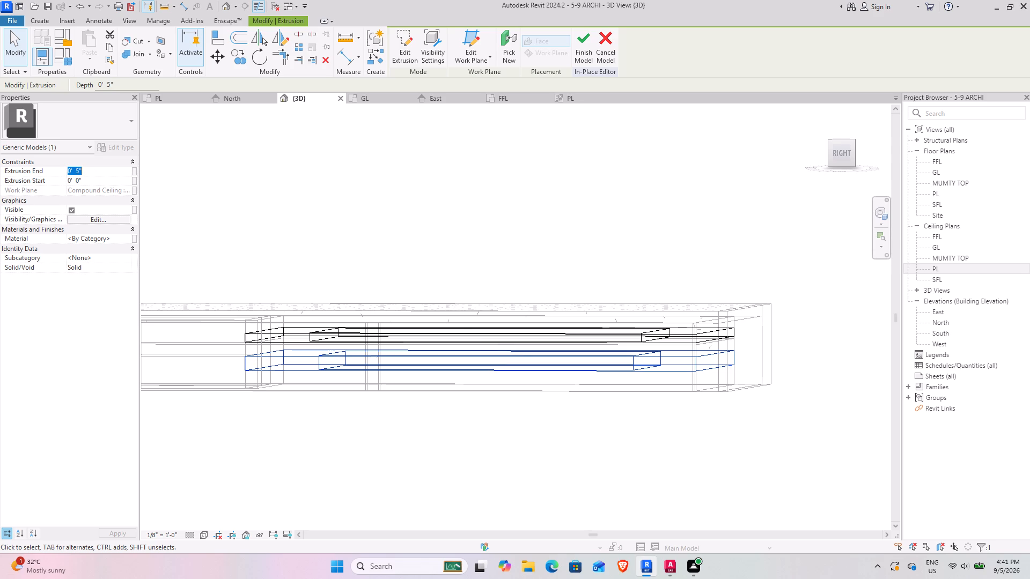
{"action": "key", "text": "minus"}
{"action": "type", "text": "2\""}
{"action": "key", "text": "Return"}
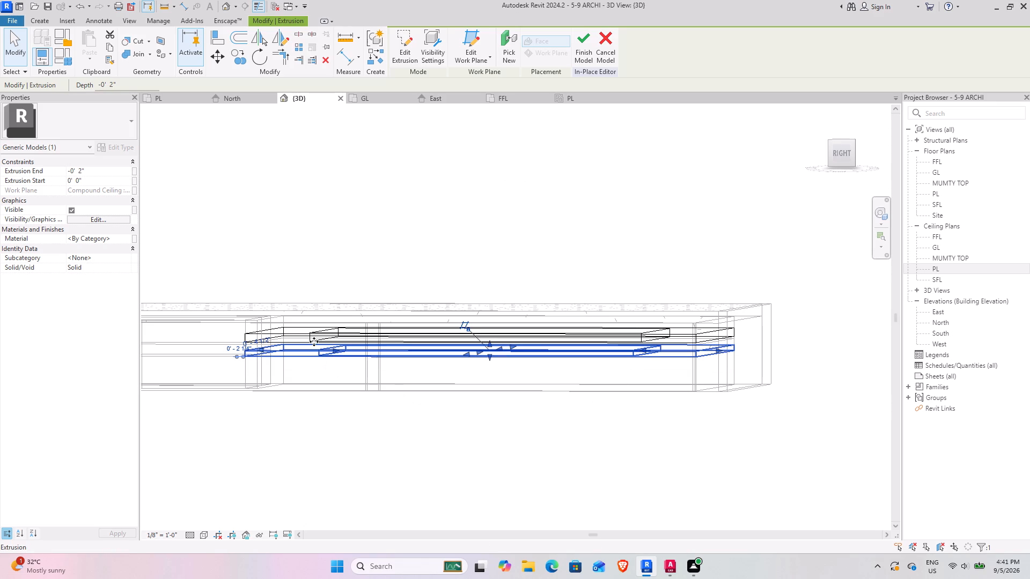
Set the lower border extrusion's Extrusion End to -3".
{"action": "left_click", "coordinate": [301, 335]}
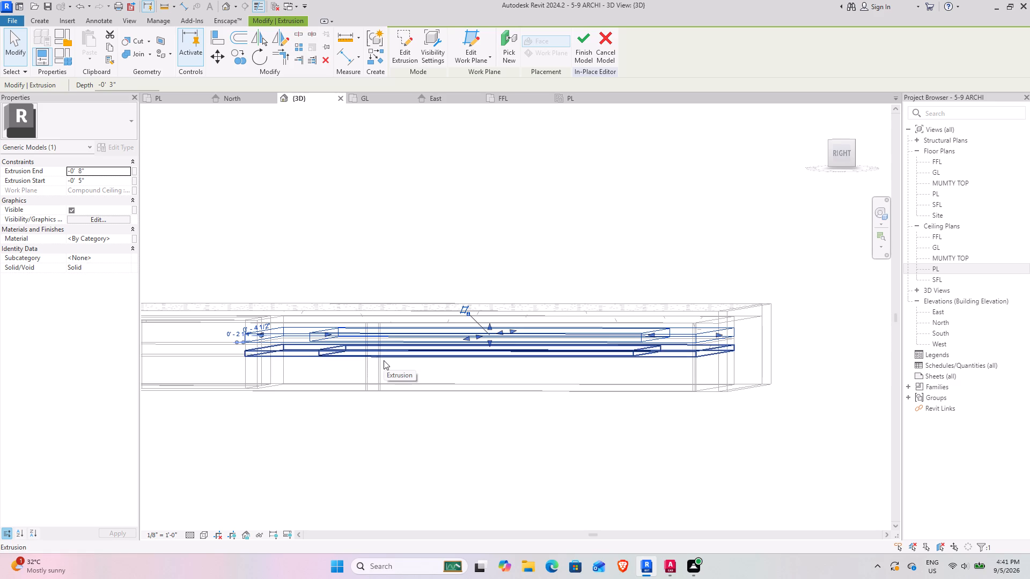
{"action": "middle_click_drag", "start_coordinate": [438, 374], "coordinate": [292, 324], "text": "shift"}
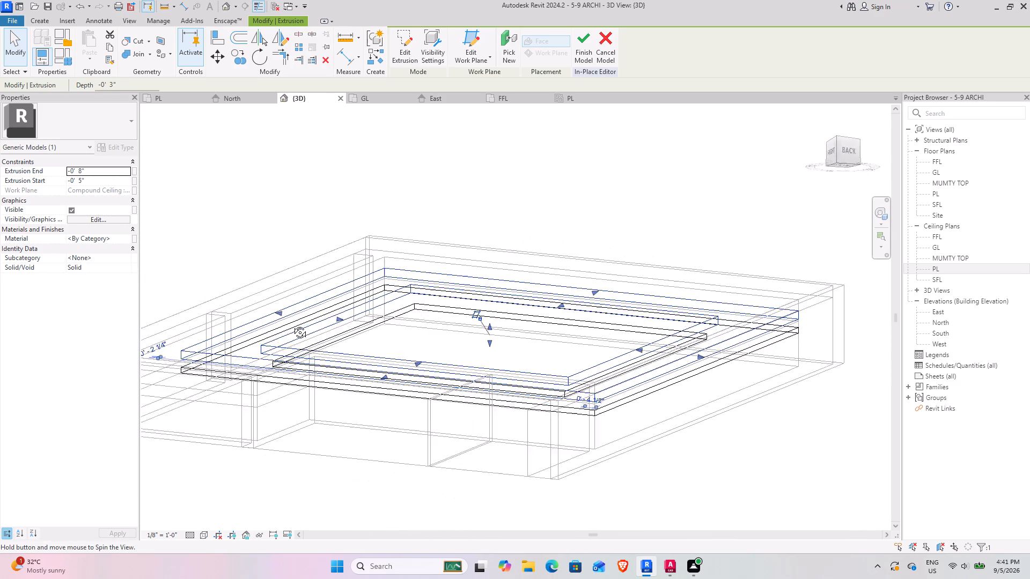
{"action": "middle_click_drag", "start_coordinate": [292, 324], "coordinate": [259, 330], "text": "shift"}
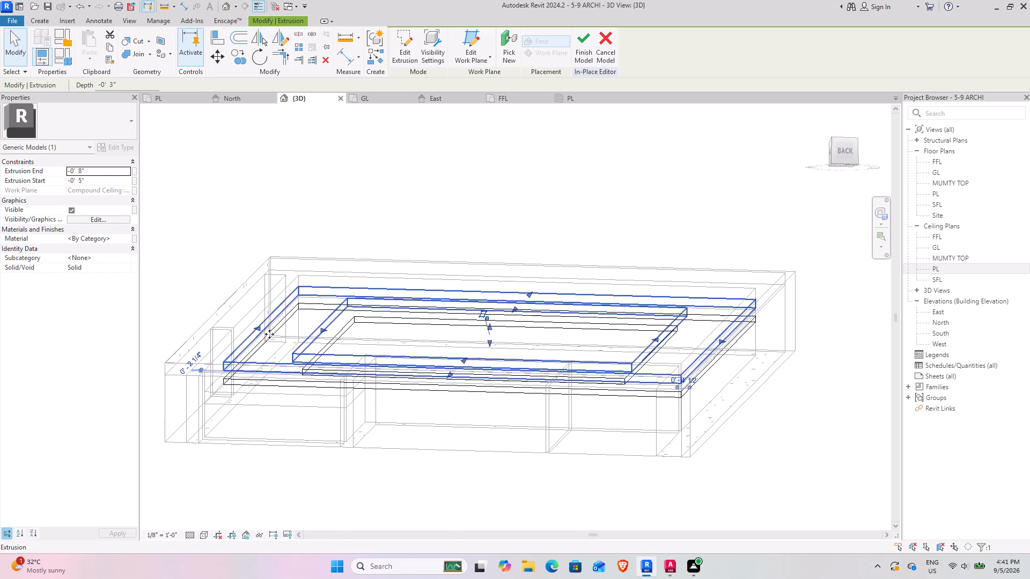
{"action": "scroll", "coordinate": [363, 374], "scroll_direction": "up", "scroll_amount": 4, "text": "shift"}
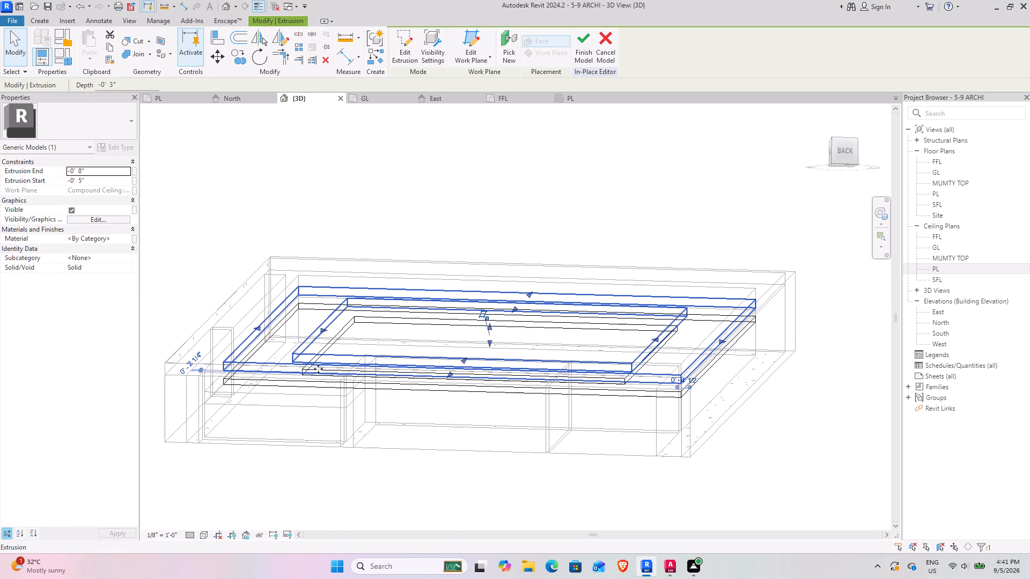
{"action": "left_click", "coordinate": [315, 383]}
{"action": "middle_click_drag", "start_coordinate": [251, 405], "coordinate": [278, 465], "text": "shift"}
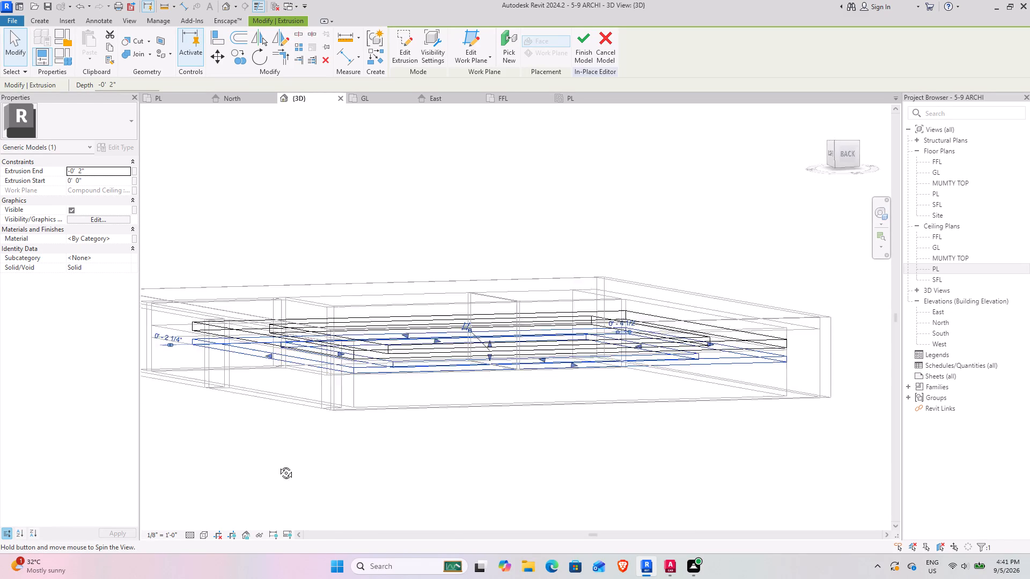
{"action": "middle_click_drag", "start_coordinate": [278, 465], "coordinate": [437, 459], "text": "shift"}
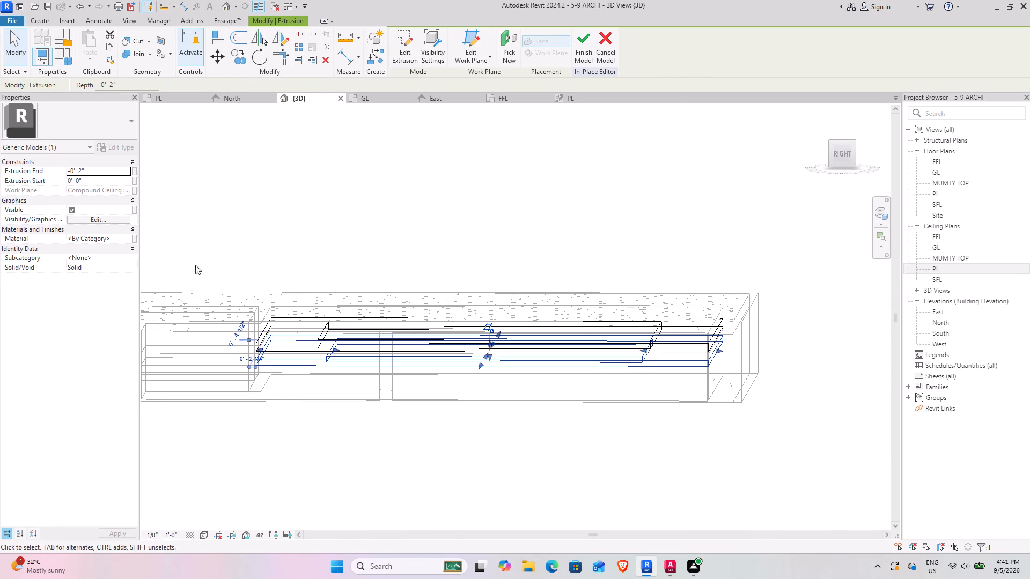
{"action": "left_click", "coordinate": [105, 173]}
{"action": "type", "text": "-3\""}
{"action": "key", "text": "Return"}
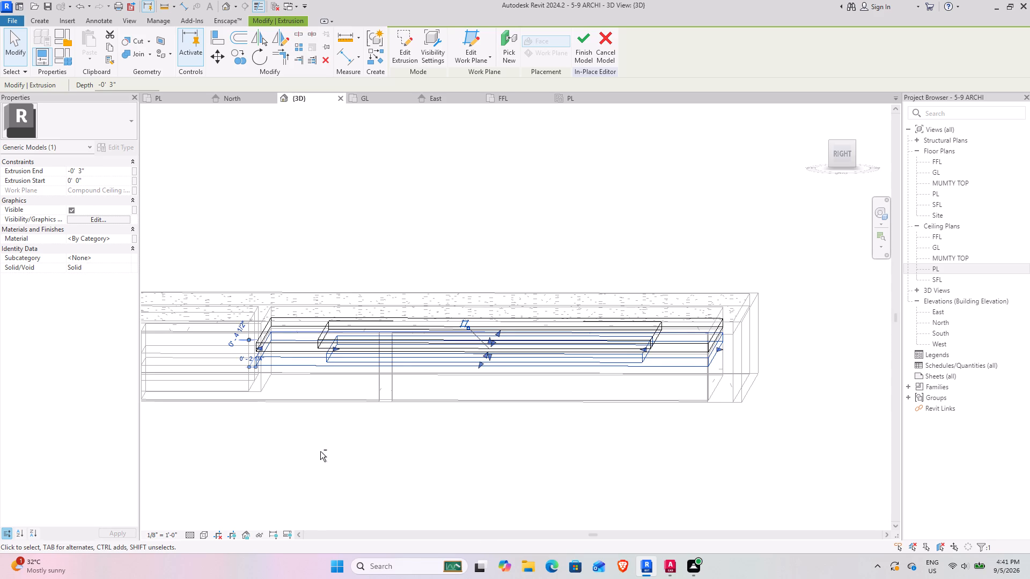
Set the upper border extrusion's Extrusion Start to -4" and its Extrusion End to -6".
{"action": "middle_click_drag", "start_coordinate": [320, 451], "coordinate": [278, 418], "text": "shift"}
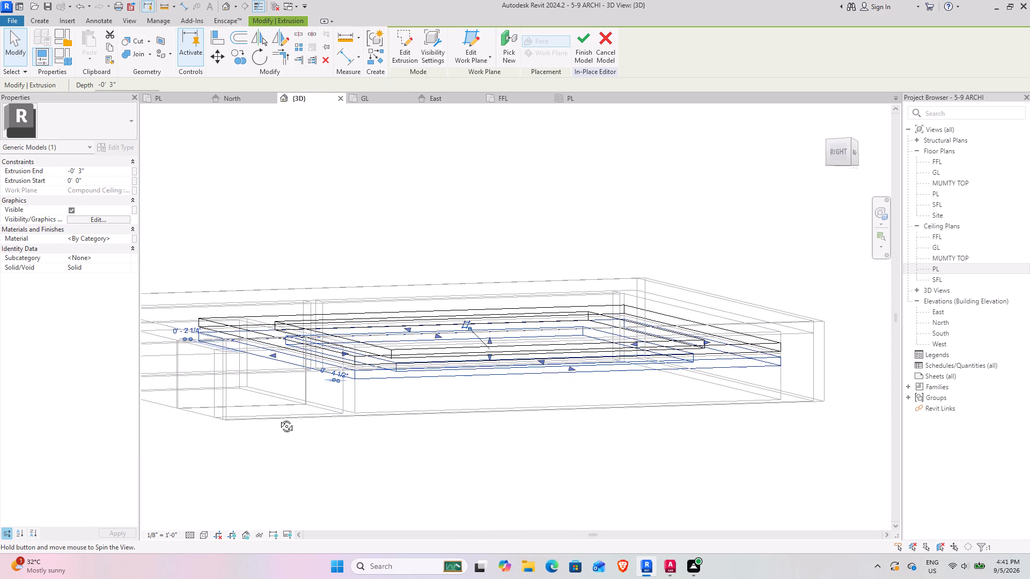
{"action": "middle_click_drag", "start_coordinate": [278, 418], "coordinate": [280, 418], "text": "shift"}
{"action": "left_click", "coordinate": [281, 321]}
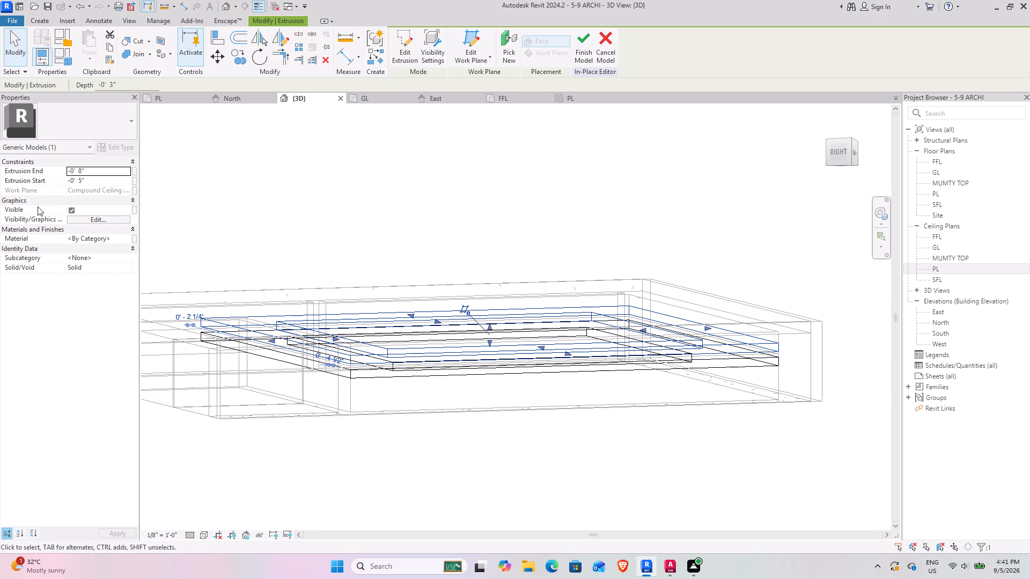
{"action": "left_click", "coordinate": [94, 180]}
{"action": "type", "text": "-4\""}
{"action": "key", "text": "Return"}
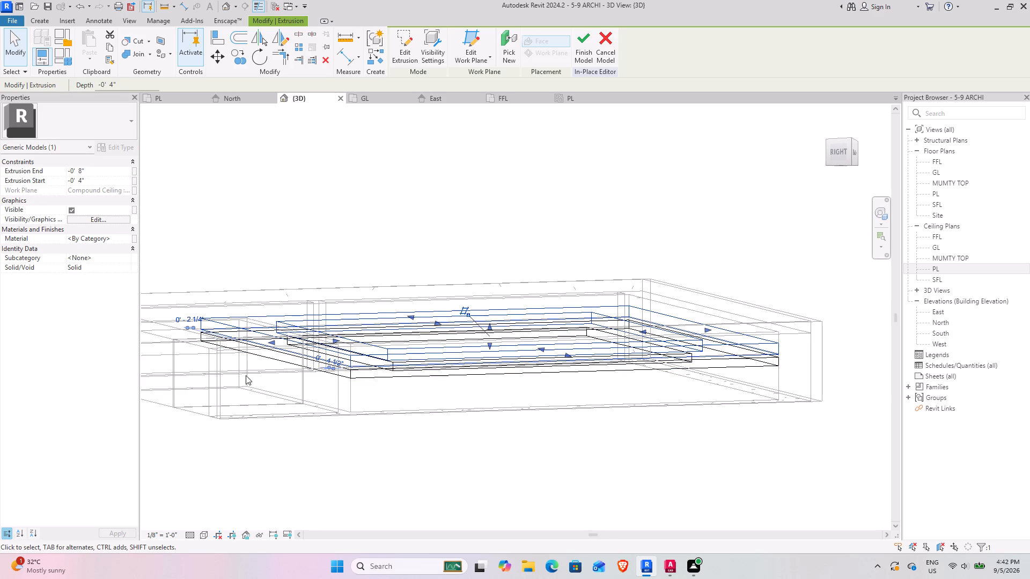
{"action": "left_click", "coordinate": [101, 171]}
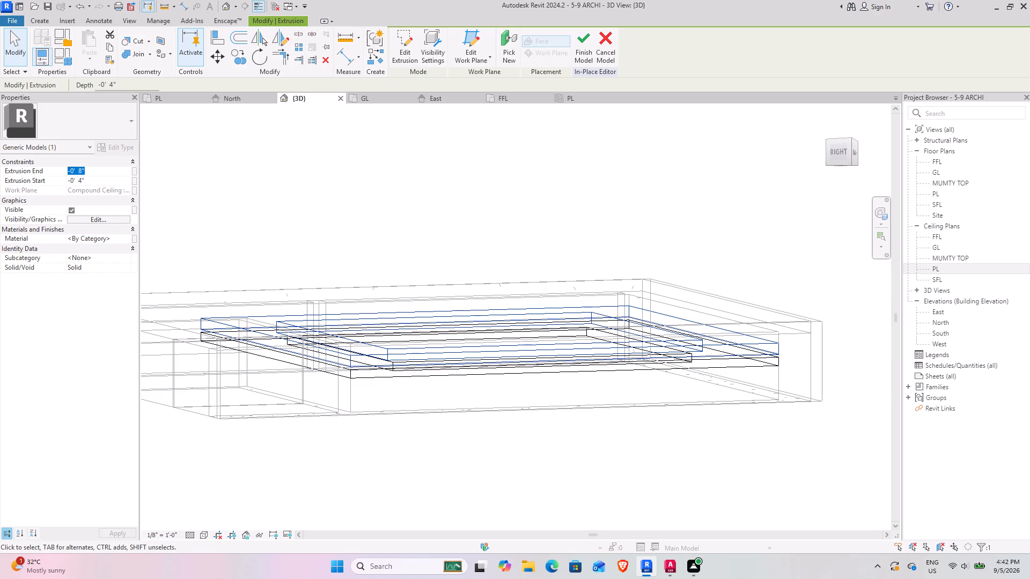
{"action": "key", "text": "minus"}
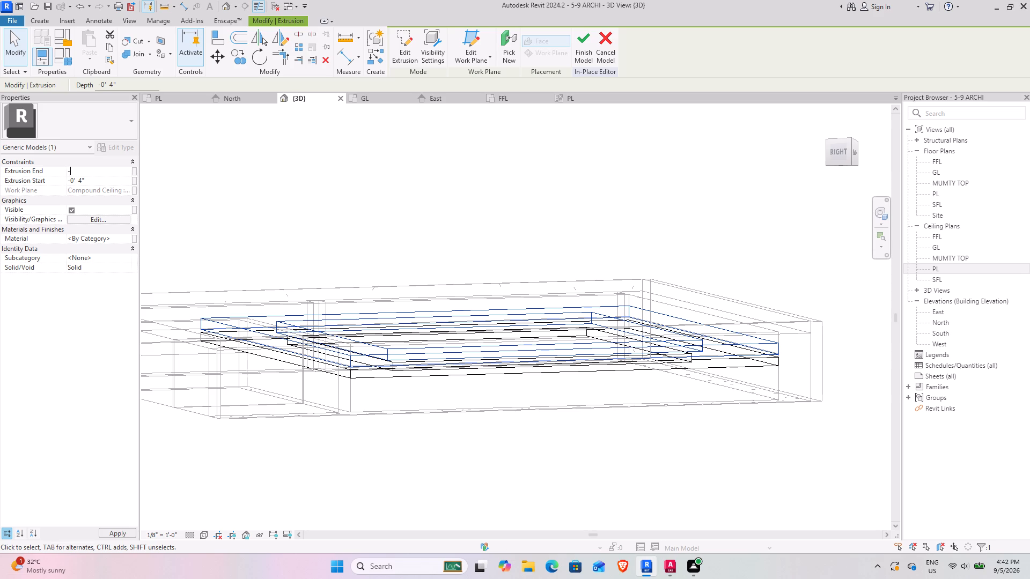
{"action": "type", "text": "6\""}
{"action": "key", "text": "Return"}
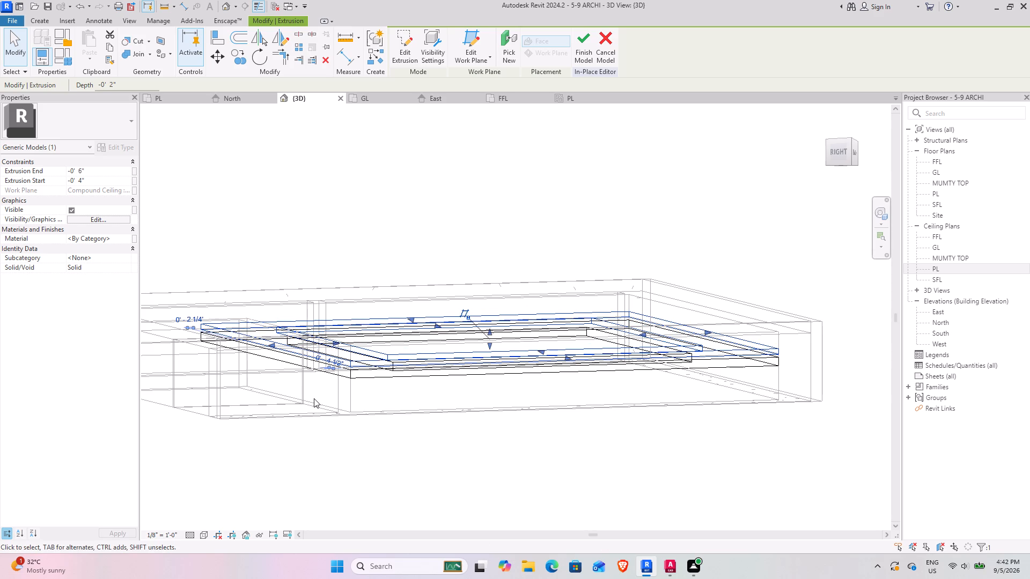
Review the upper border extrusion's family element visibility settings and accept them as they are.
{"action": "middle_click_drag", "start_coordinate": [375, 444], "coordinate": [313, 403], "text": "shift"}
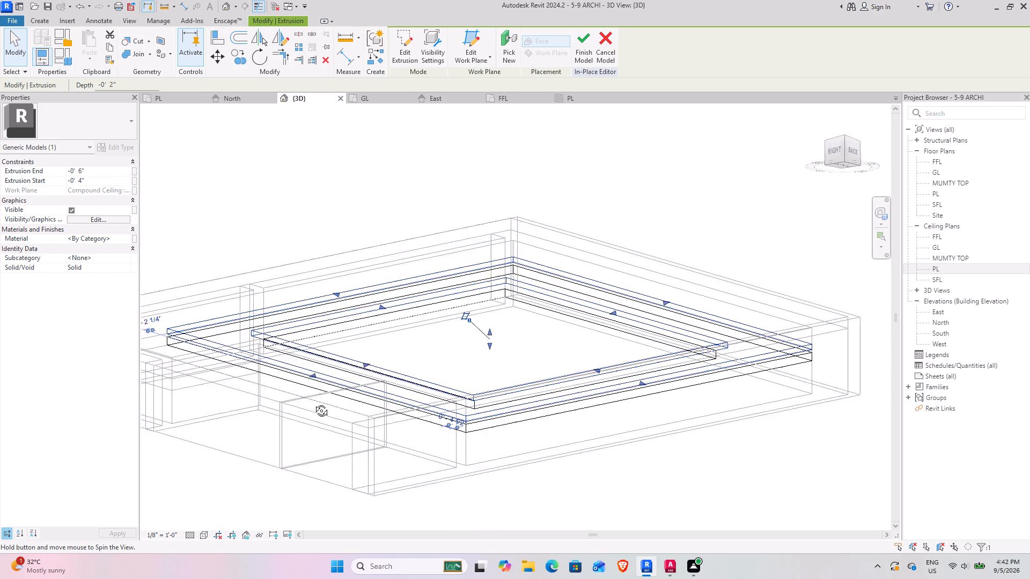
{"action": "middle_click_drag", "start_coordinate": [313, 403], "coordinate": [187, 428], "text": "shift"}
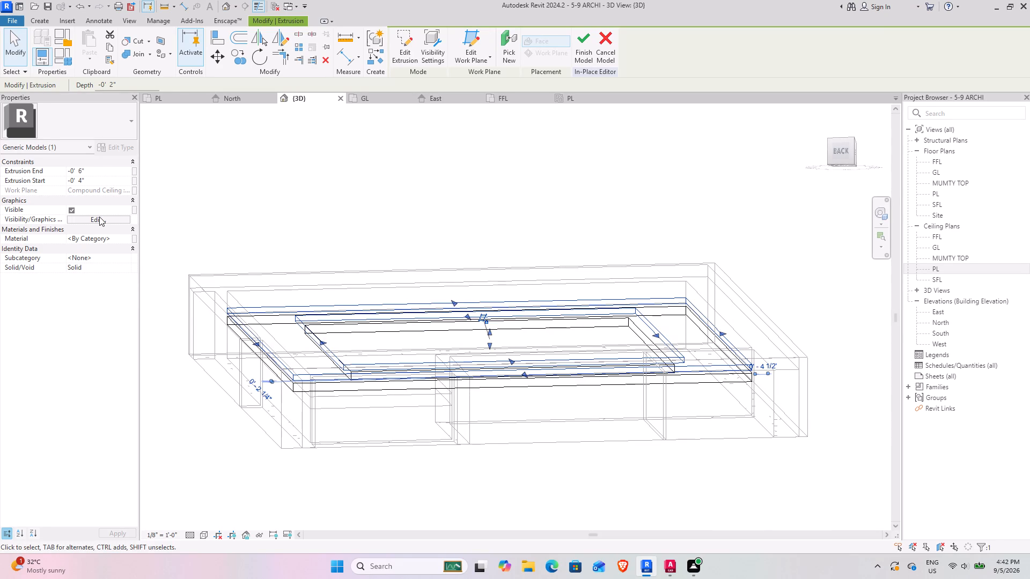
{"action": "left_click", "coordinate": [99, 217]}
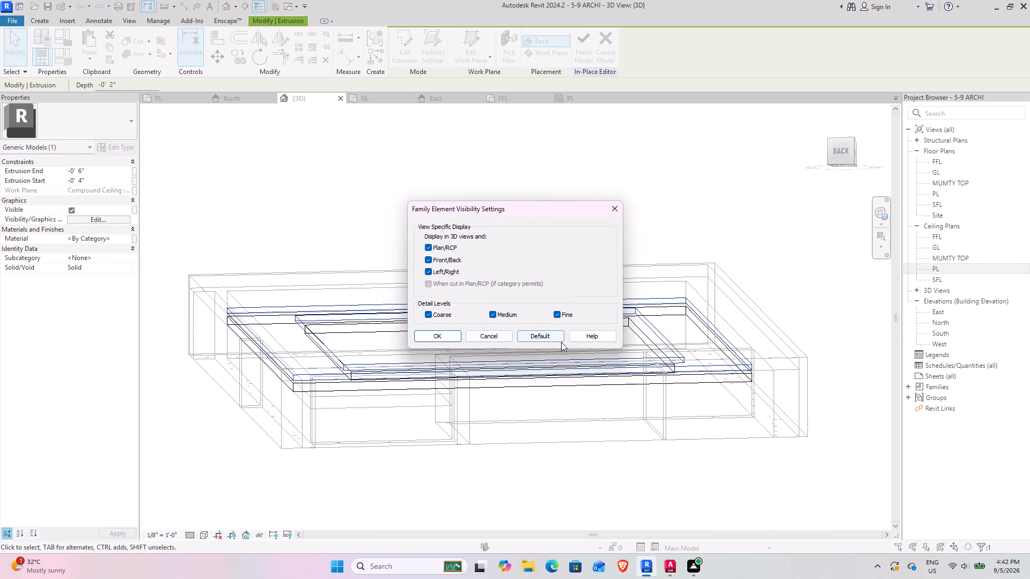
{"action": "left_click", "coordinate": [438, 332]}
Switch the 3D view to shaded display and examine the master bedroom ceiling border from below.
{"action": "left_click", "coordinate": [208, 536]}
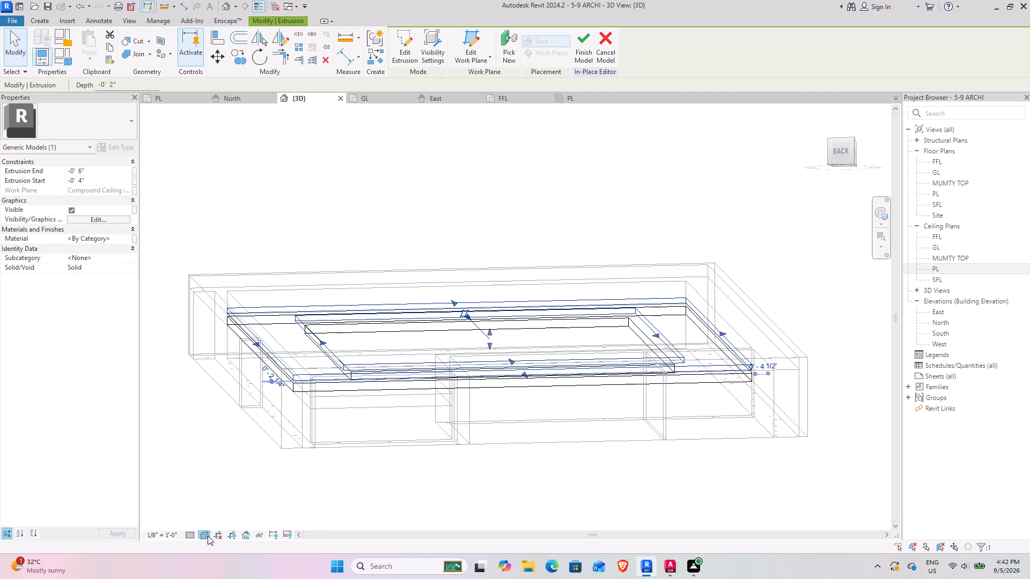
{"action": "left_click", "coordinate": [236, 486]}
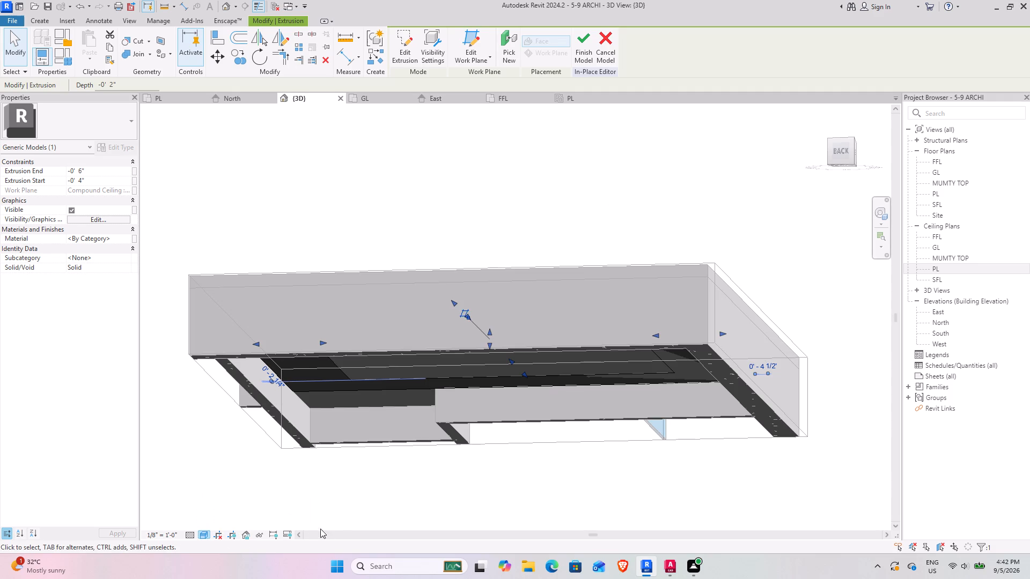
{"action": "middle_click_drag", "start_coordinate": [391, 478], "coordinate": [217, 454], "text": "shift"}
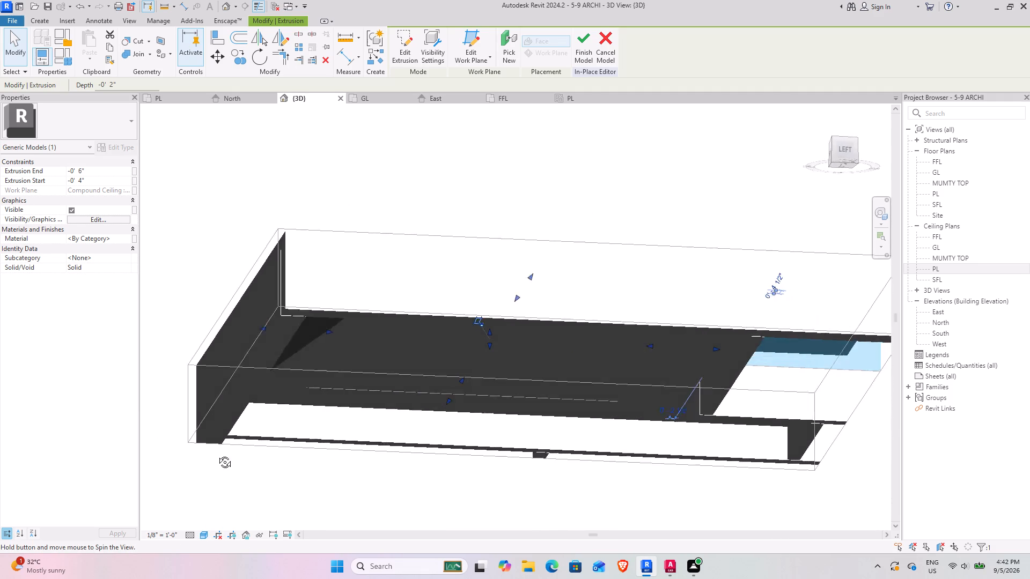
{"action": "middle_click_drag", "start_coordinate": [217, 454], "coordinate": [214, 458], "text": "shift"}
{"action": "middle_click_drag", "start_coordinate": [349, 458], "coordinate": [309, 481], "text": "shift"}
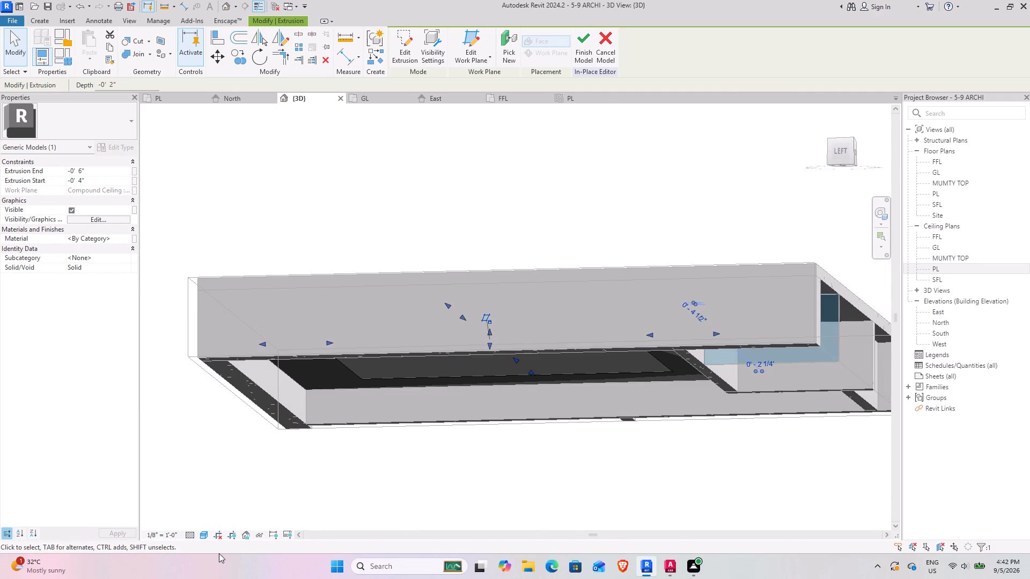
Switch the 3D view to realistic display, clear the selection and examine the stepped ceiling border from several low angles.
{"action": "left_click", "coordinate": [202, 532]}
{"action": "left_click", "coordinate": [220, 519]}
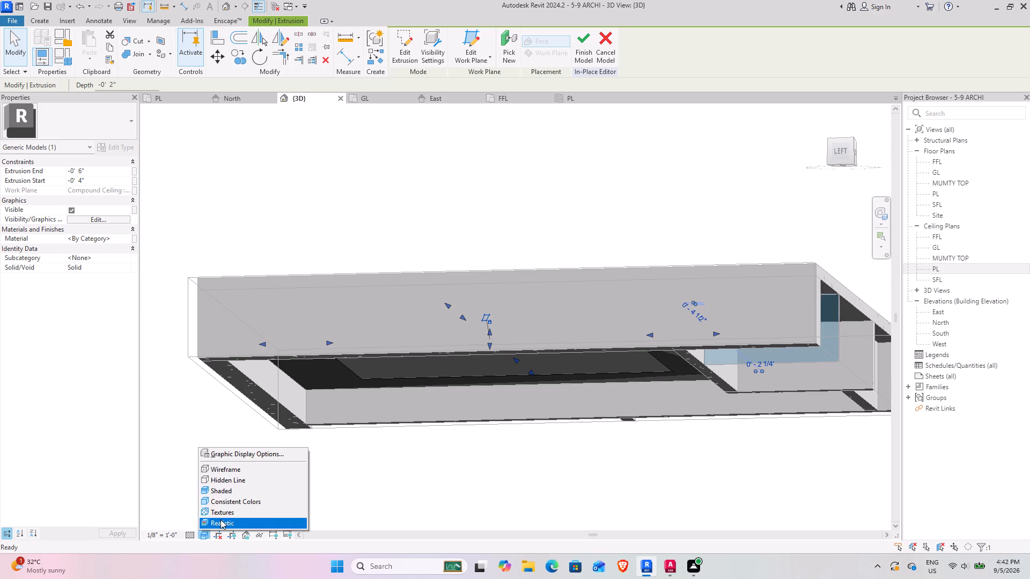
{"action": "middle_click_drag", "start_coordinate": [397, 489], "coordinate": [555, 413], "text": "shift"}
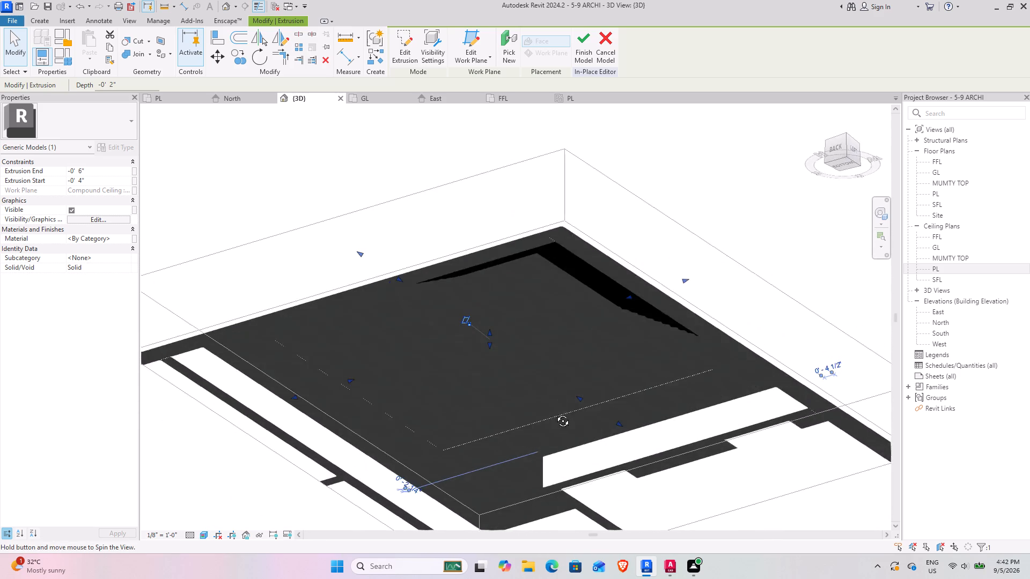
{"action": "middle_click_drag", "start_coordinate": [555, 413], "coordinate": [558, 417], "text": "shift"}
{"action": "key", "text": "Escape"}
{"action": "key", "text": "Escape"}
{"action": "key", "text": "Escape"}
{"action": "scroll", "coordinate": [704, 395], "scroll_direction": "down", "scroll_amount": 2}
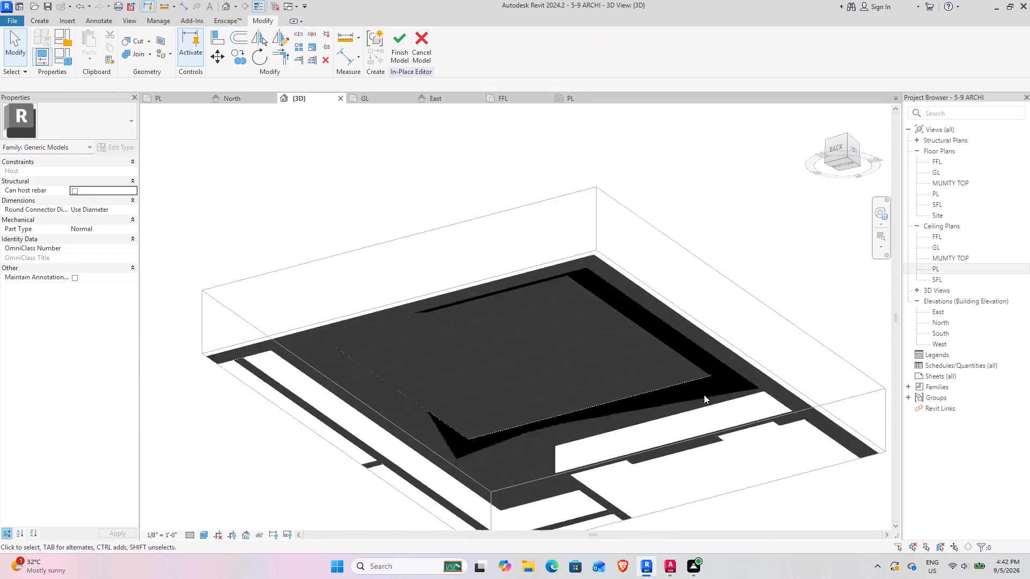
{"action": "scroll", "coordinate": [704, 395], "scroll_direction": "down", "scroll_amount": 6}
{"action": "middle_click_drag", "start_coordinate": [660, 468], "coordinate": [616, 538], "text": "shift"}
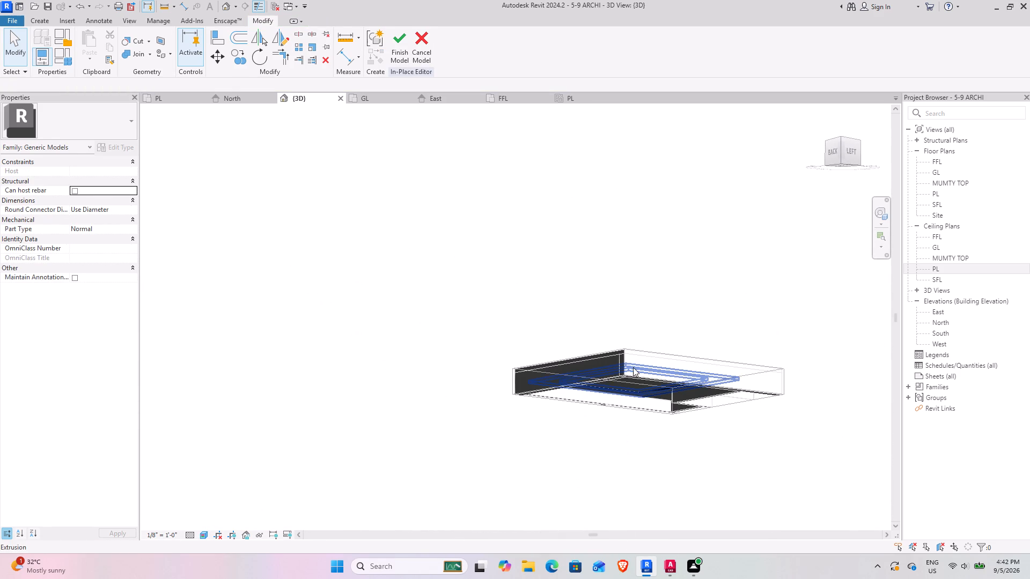
{"action": "scroll", "coordinate": [631, 387], "scroll_direction": "up", "scroll_amount": 8}
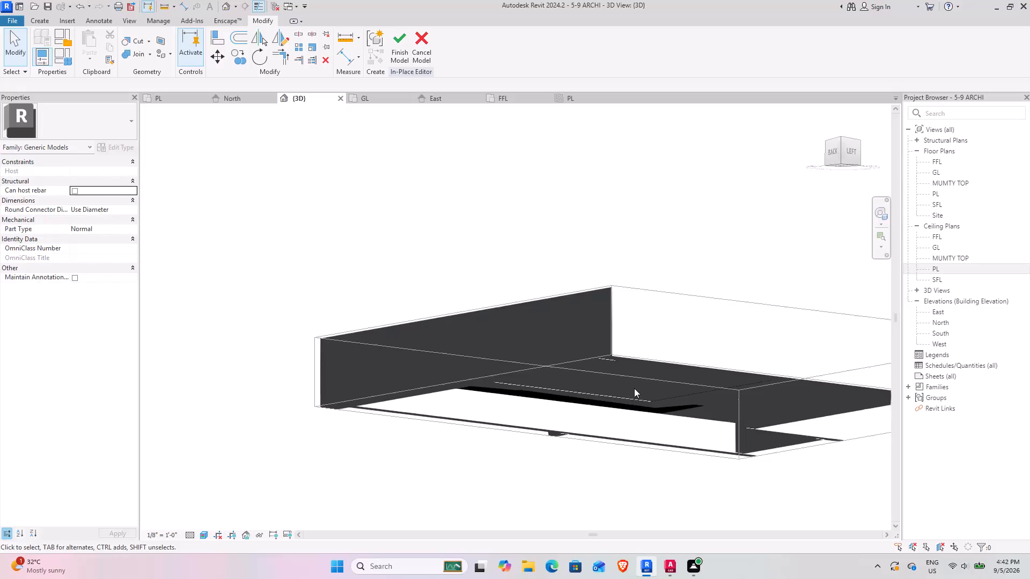
{"action": "middle_click_drag", "start_coordinate": [628, 404], "coordinate": [658, 388], "text": "shift"}
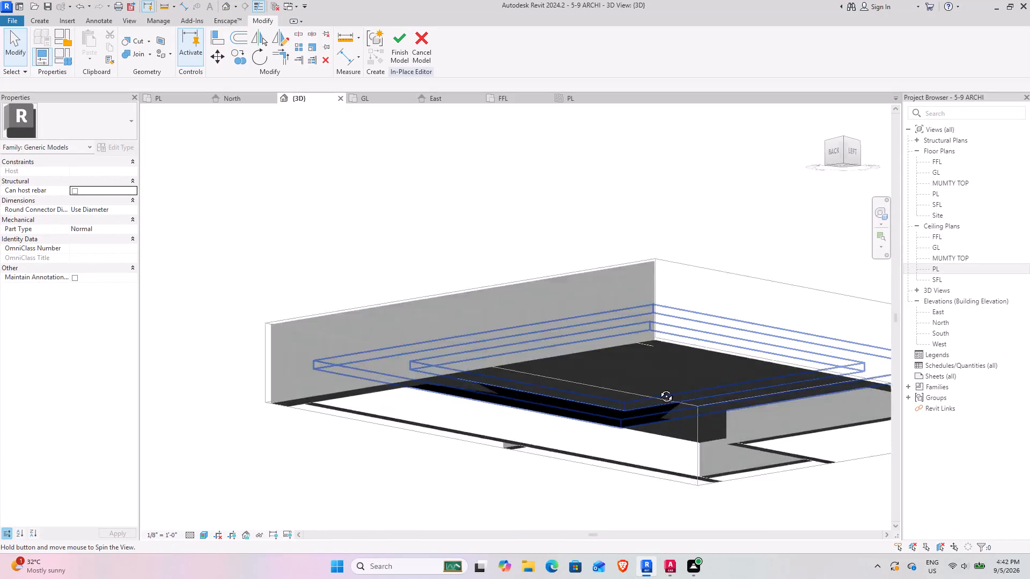
{"action": "middle_click_drag", "start_coordinate": [658, 388], "coordinate": [727, 391], "text": "shift"}
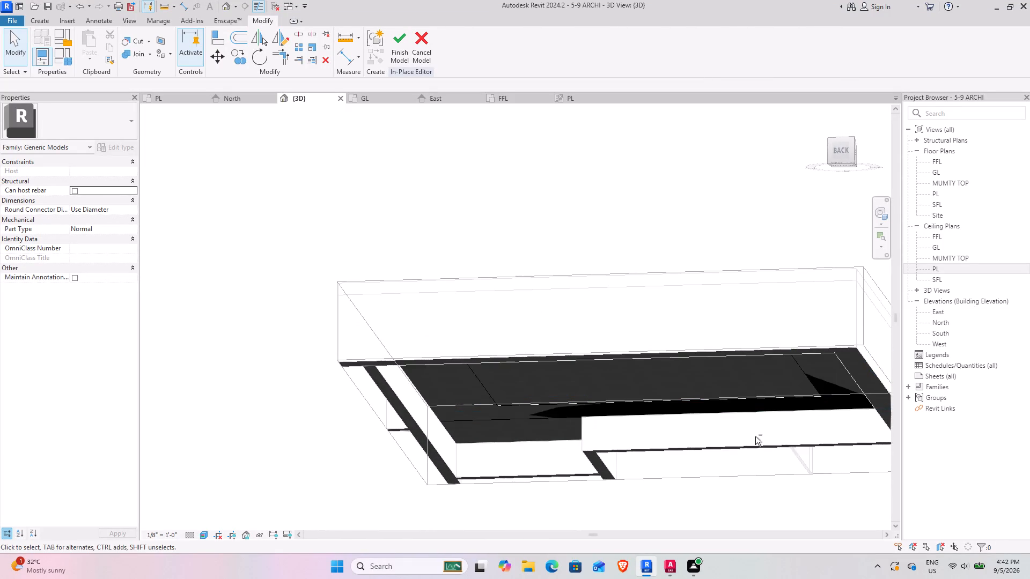
{"action": "middle_click_drag", "start_coordinate": [755, 438], "coordinate": [638, 398], "text": "shift"}
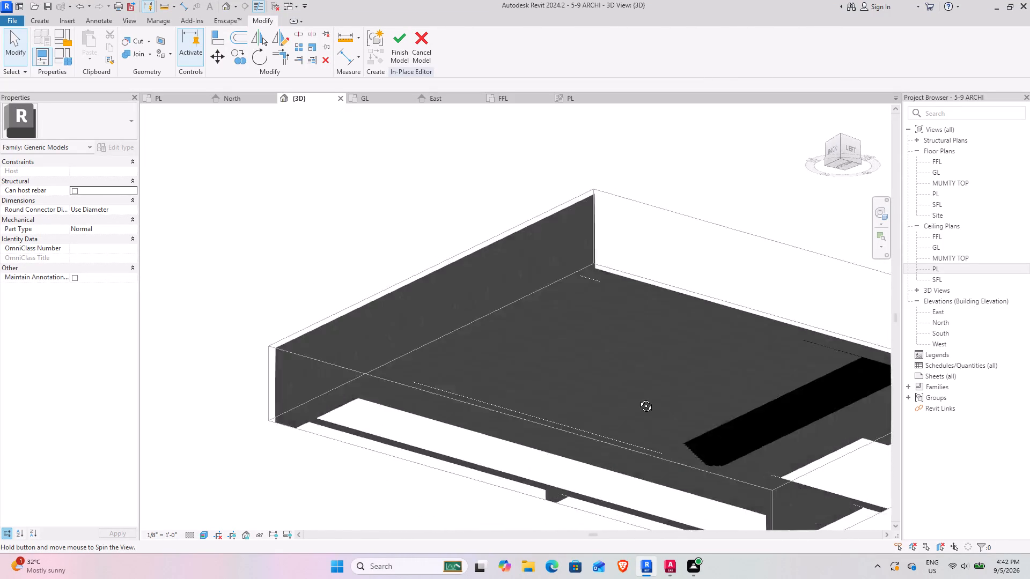
{"action": "middle_click_drag", "start_coordinate": [638, 398], "coordinate": [497, 430], "text": "shift"}
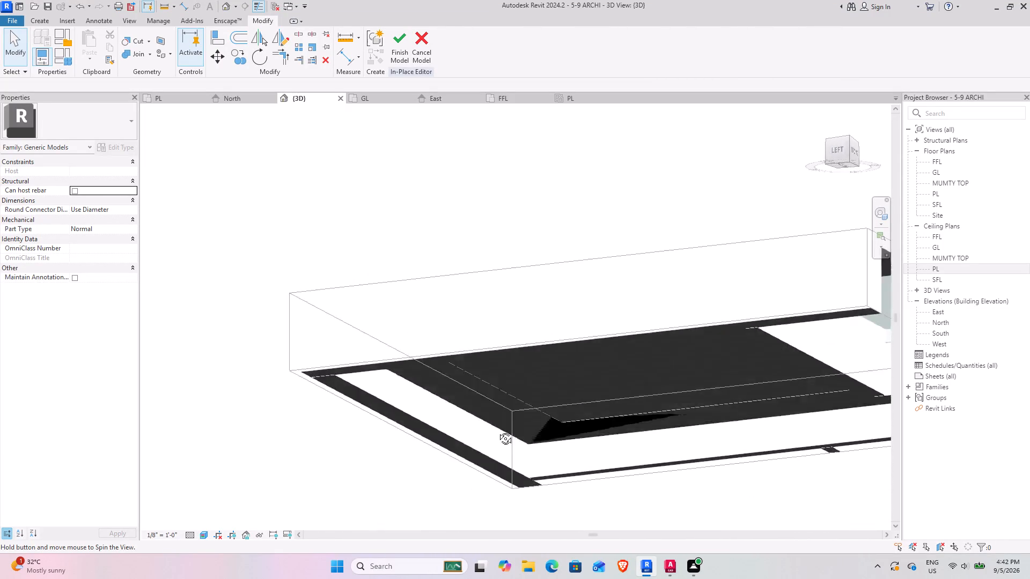
{"action": "middle_click_drag", "start_coordinate": [497, 430], "coordinate": [453, 462], "text": "shift"}
{"action": "scroll", "coordinate": [545, 428], "scroll_direction": "up", "scroll_amount": 4}
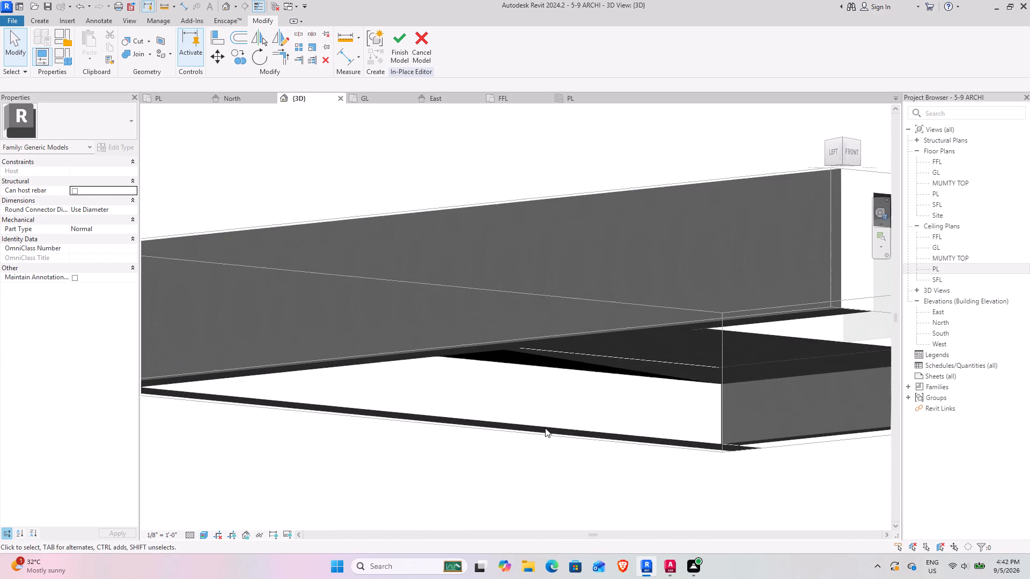
Return the 3D view to wireframe display and set the lower border extrusion's Extrusion End to 2".
{"action": "left_click", "coordinate": [559, 366]}
{"action": "left_click", "coordinate": [196, 537]}
{"action": "left_click", "coordinate": [205, 537]}
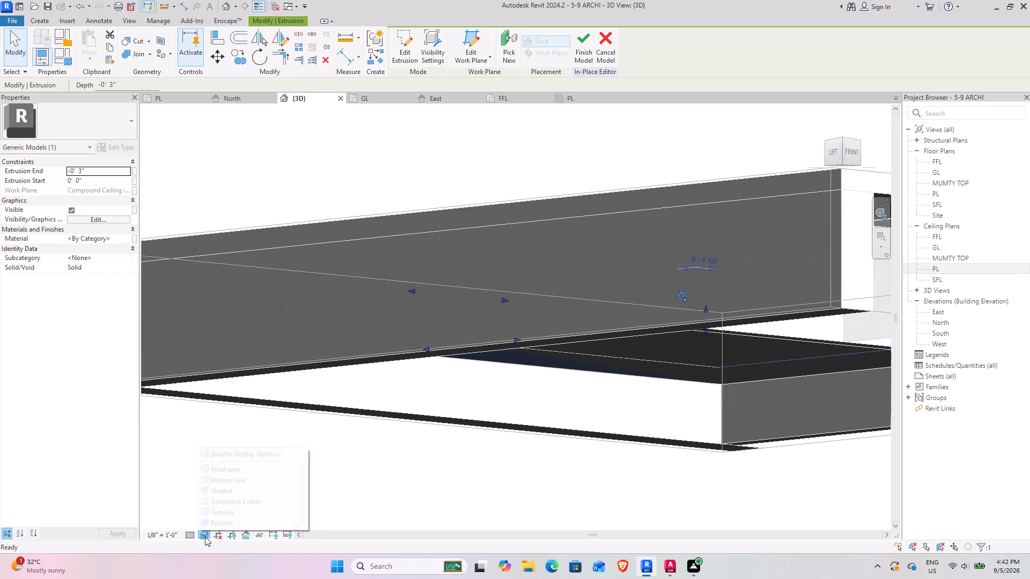
{"action": "left_click", "coordinate": [232, 470]}
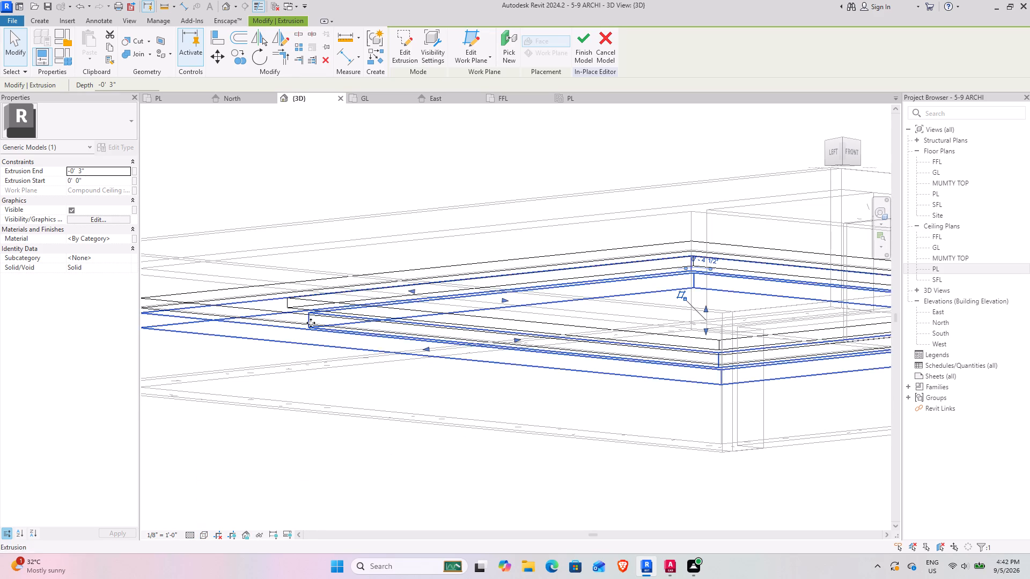
{"action": "middle_click_drag", "start_coordinate": [301, 367], "coordinate": [393, 399], "text": "shift"}
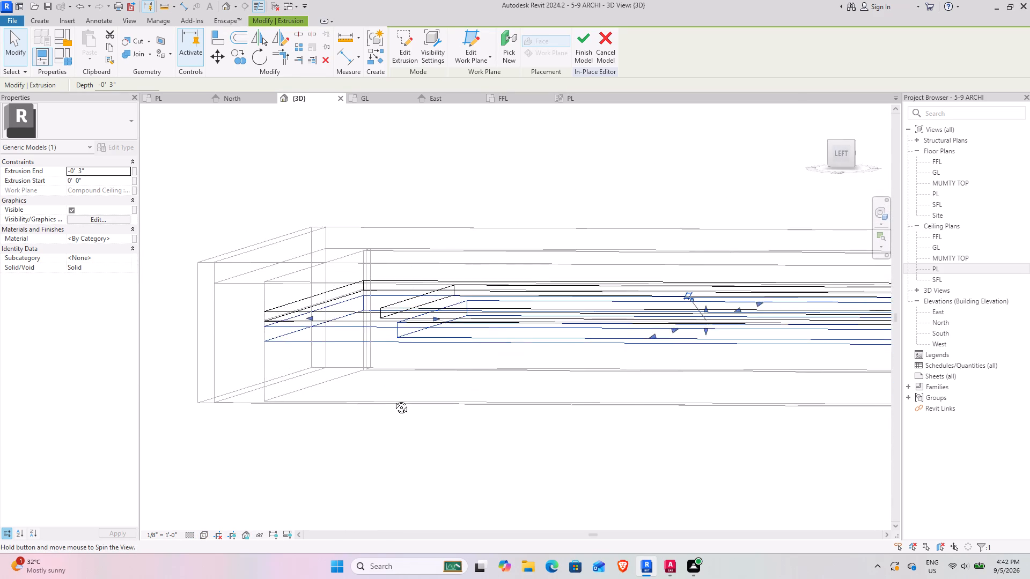
{"action": "middle_click_drag", "start_coordinate": [393, 399], "coordinate": [395, 394], "text": "shift"}
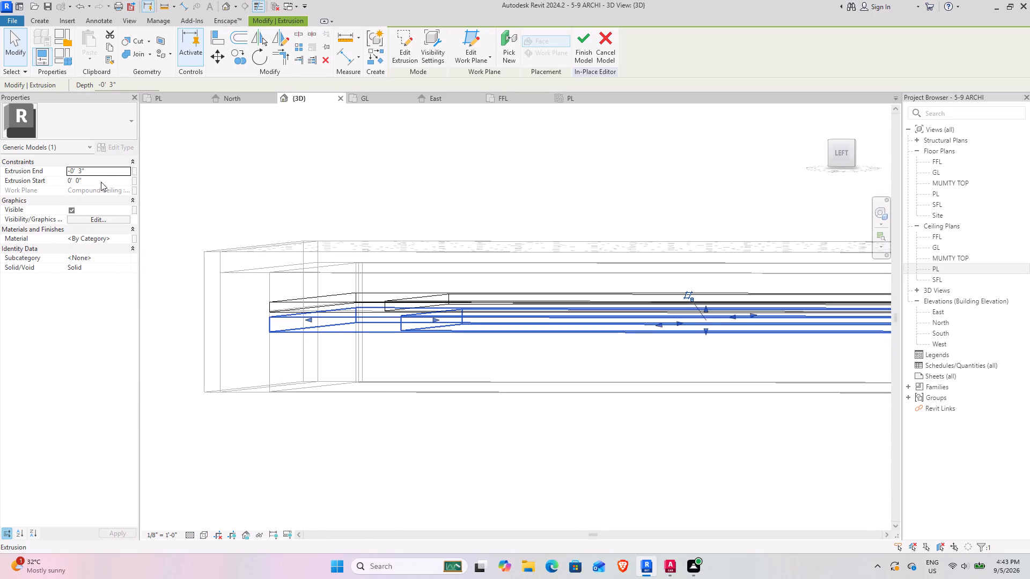
{"action": "left_click", "coordinate": [106, 171]}
{"action": "type", "text": "2\""}
{"action": "key", "text": "Return"}
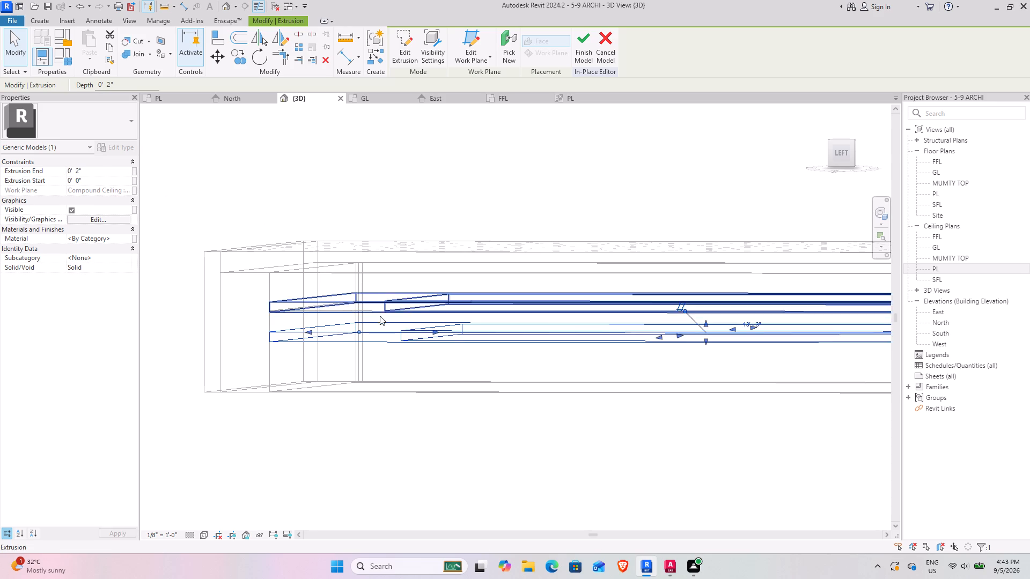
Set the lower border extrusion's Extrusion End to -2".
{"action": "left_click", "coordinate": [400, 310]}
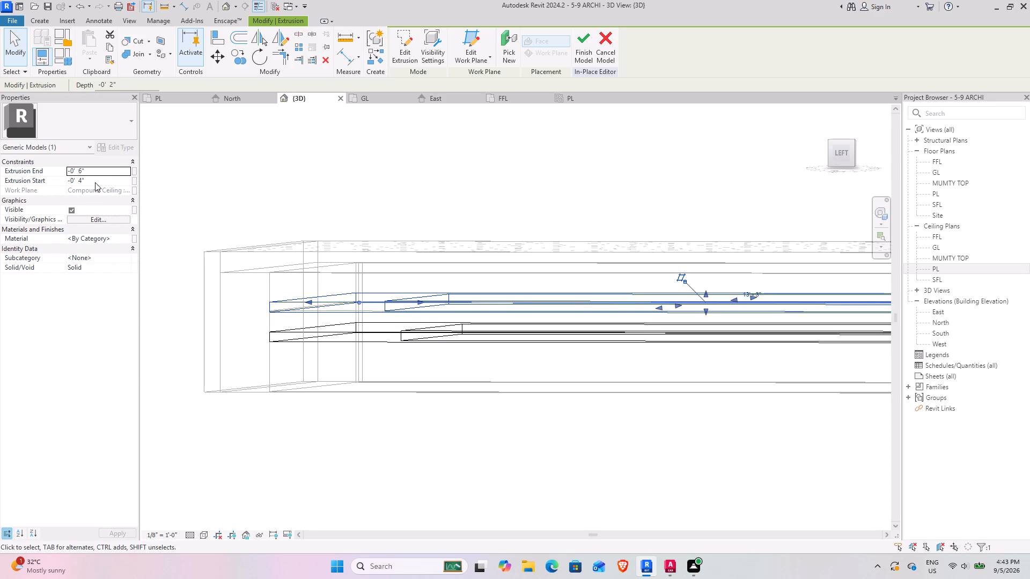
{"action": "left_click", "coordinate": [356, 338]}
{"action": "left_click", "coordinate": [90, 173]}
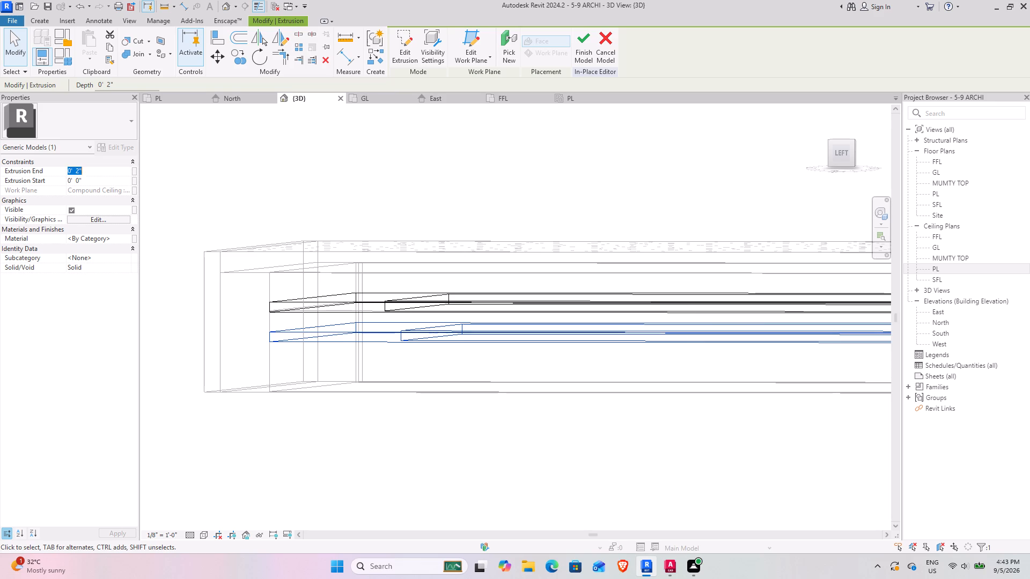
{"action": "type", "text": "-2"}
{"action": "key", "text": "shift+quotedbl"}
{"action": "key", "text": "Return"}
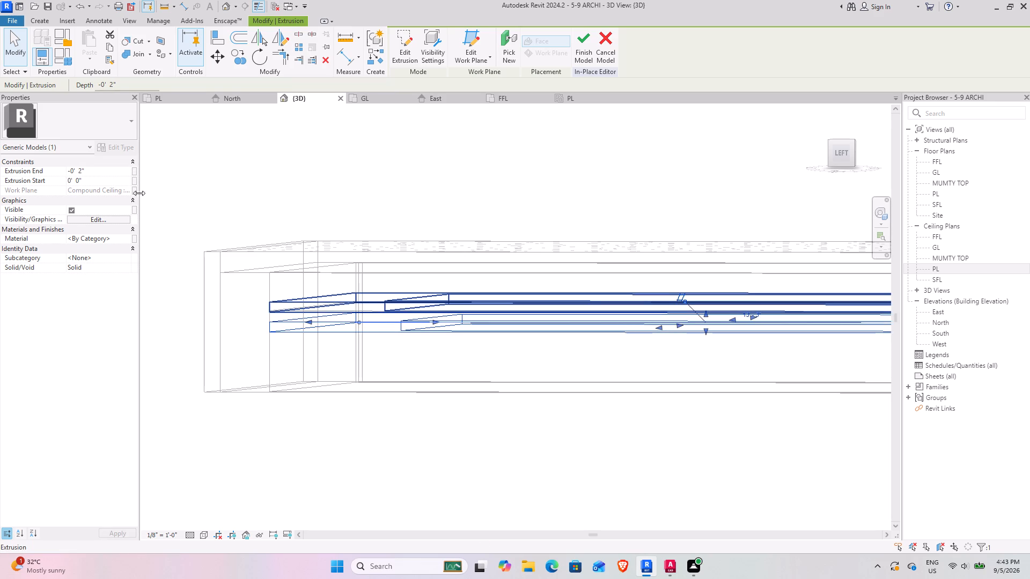
Set the upper border extrusion's Extrusion Start to -2" and its Extrusion End to -4".
{"action": "left_click", "coordinate": [369, 307]}
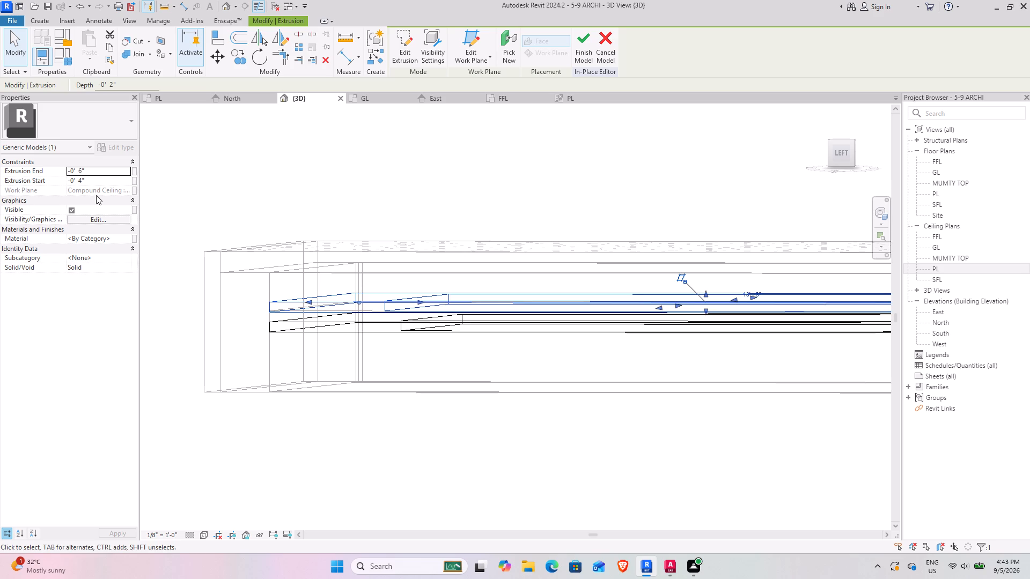
{"action": "left_click", "coordinate": [96, 181]}
{"action": "type", "text": "-2\""}
{"action": "key", "text": "Return"}
{"action": "left_click", "coordinate": [93, 175]}
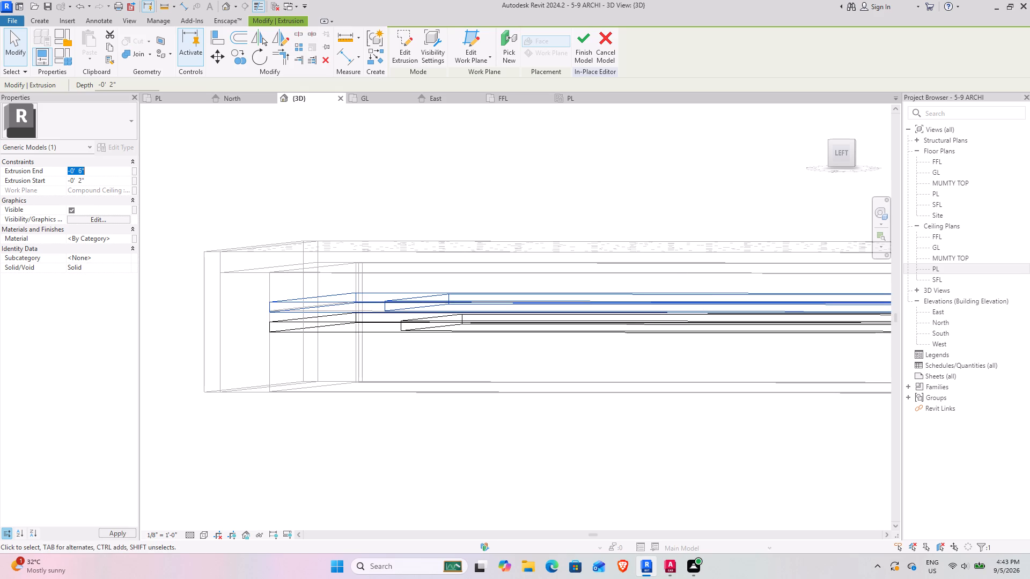
{"action": "type", "text": "-4\""}
{"action": "key", "text": "Return"}
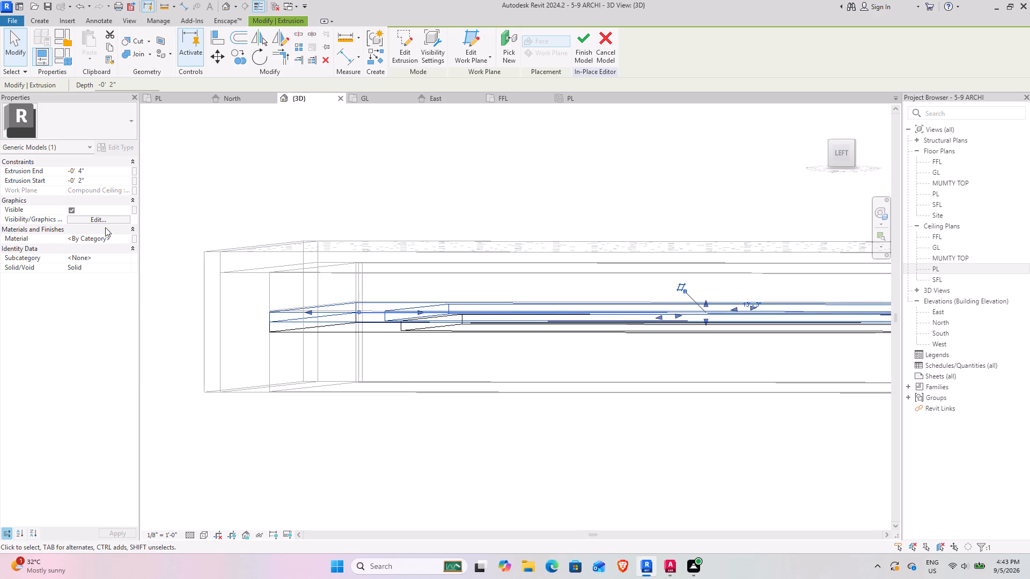
Review the upper border extrusion's family element visibility settings and accept them as they are.
{"action": "left_click", "coordinate": [70, 209]}
{"action": "left_click", "coordinate": [70, 209]}
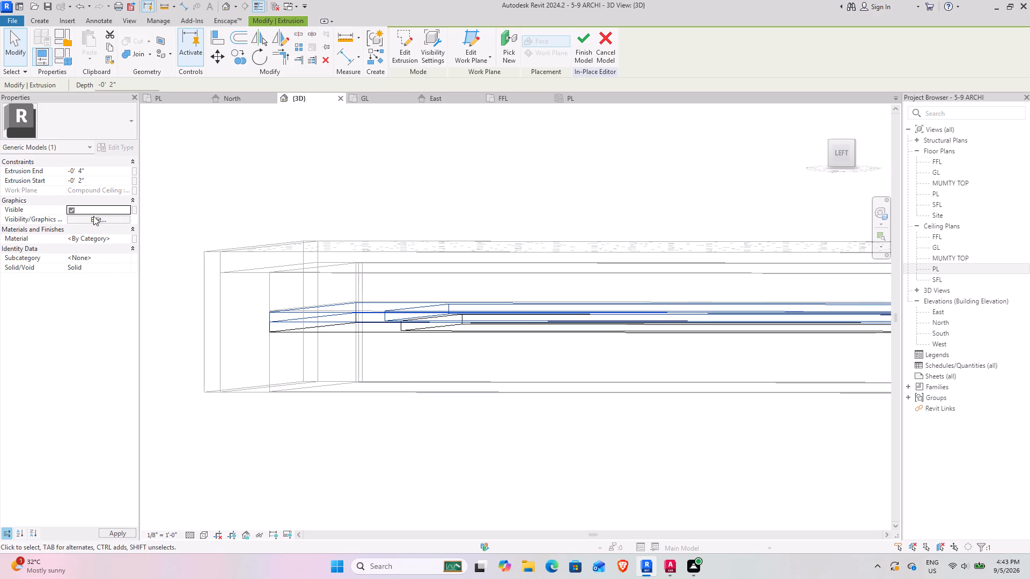
{"action": "left_click", "coordinate": [94, 218]}
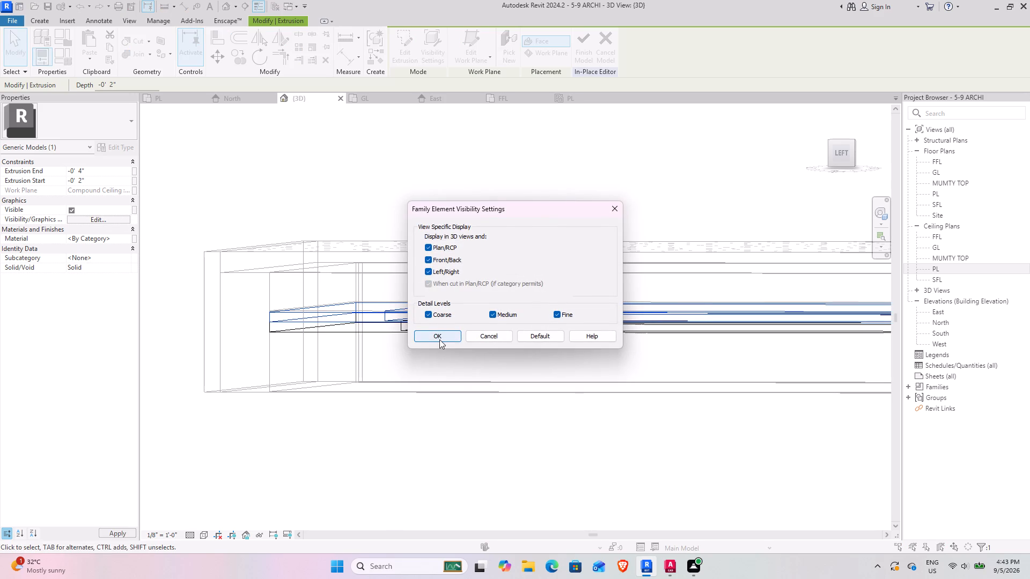
{"action": "left_click", "coordinate": [437, 337]}
Open the material choices for the upper border extrusion and create a new project material.
{"action": "left_click", "coordinate": [111, 236]}
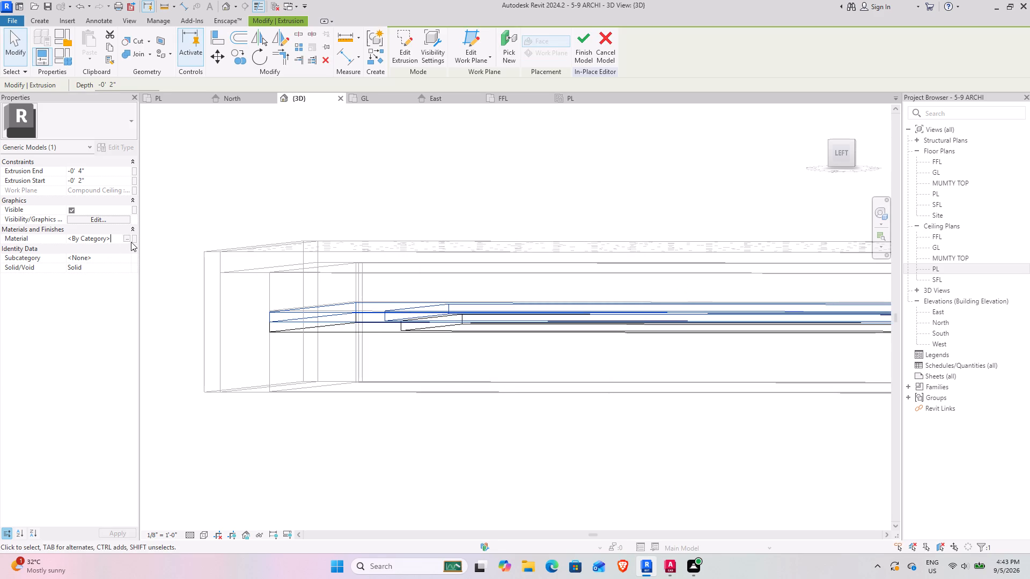
{"action": "left_click", "coordinate": [126, 236]}
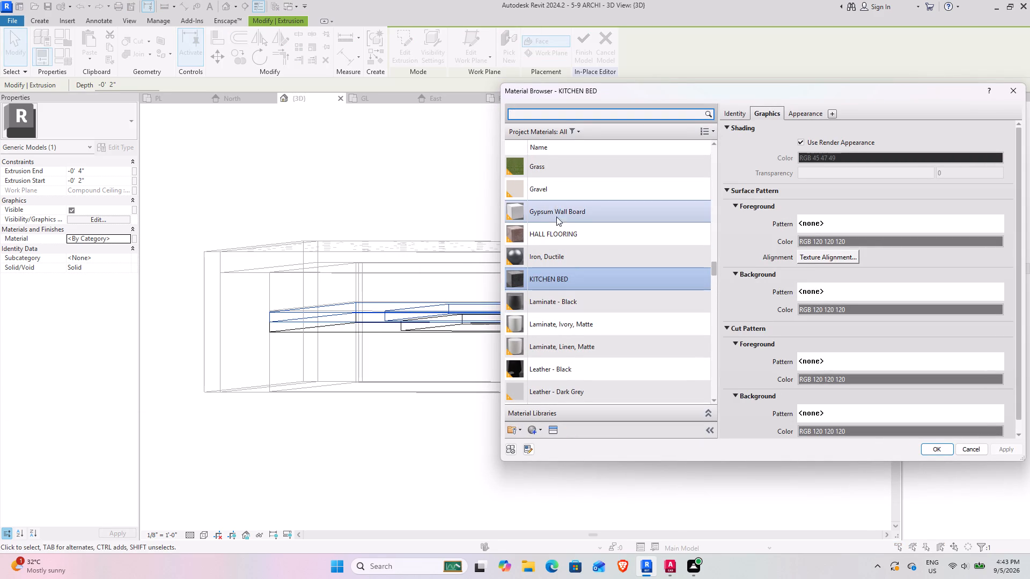
{"action": "scroll", "coordinate": [576, 336], "scroll_direction": "down", "scroll_amount": 11}
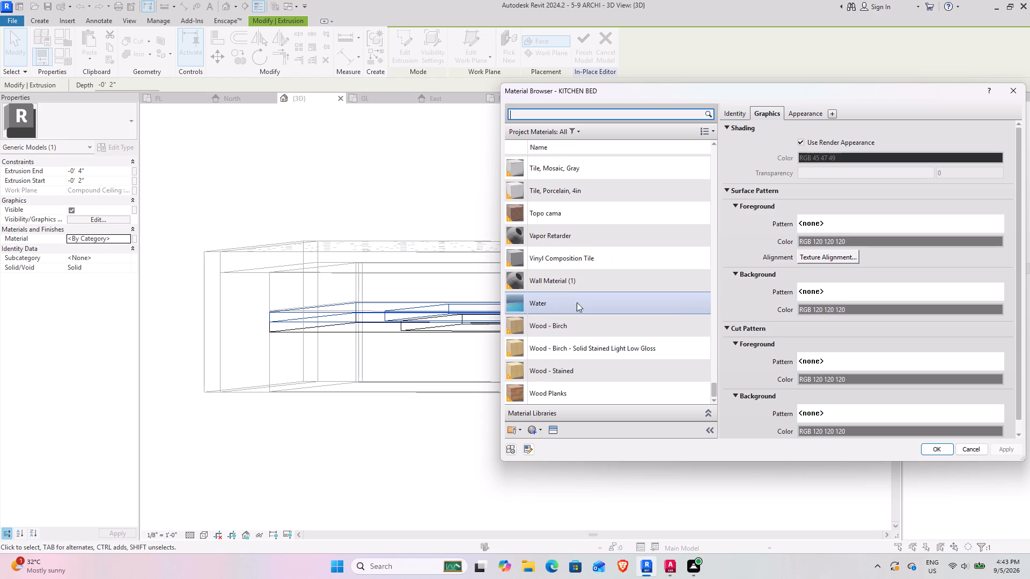
{"action": "left_click", "coordinate": [572, 288]}
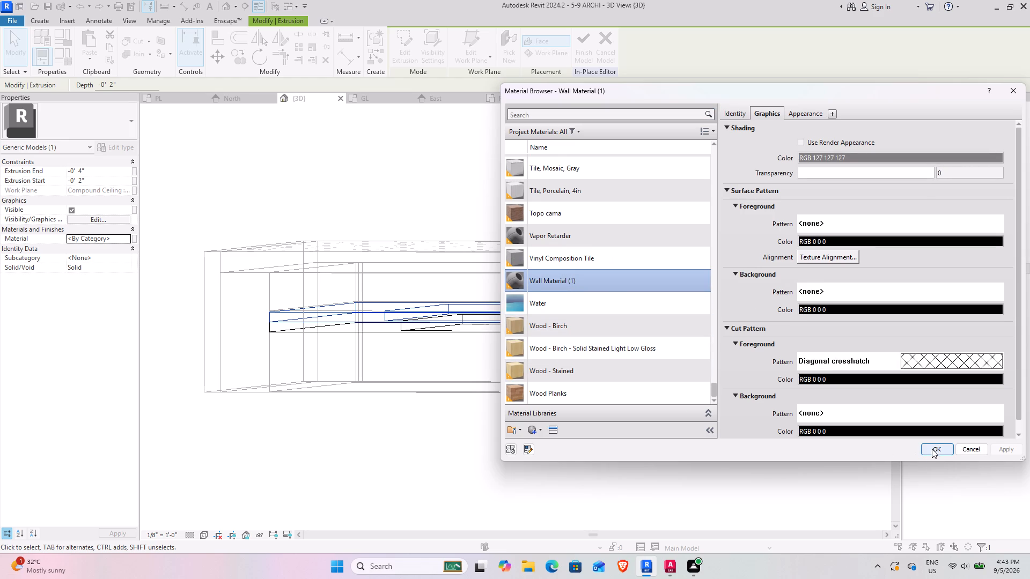
{"action": "left_click", "coordinate": [533, 428]}
{"action": "left_click", "coordinate": [571, 440]}
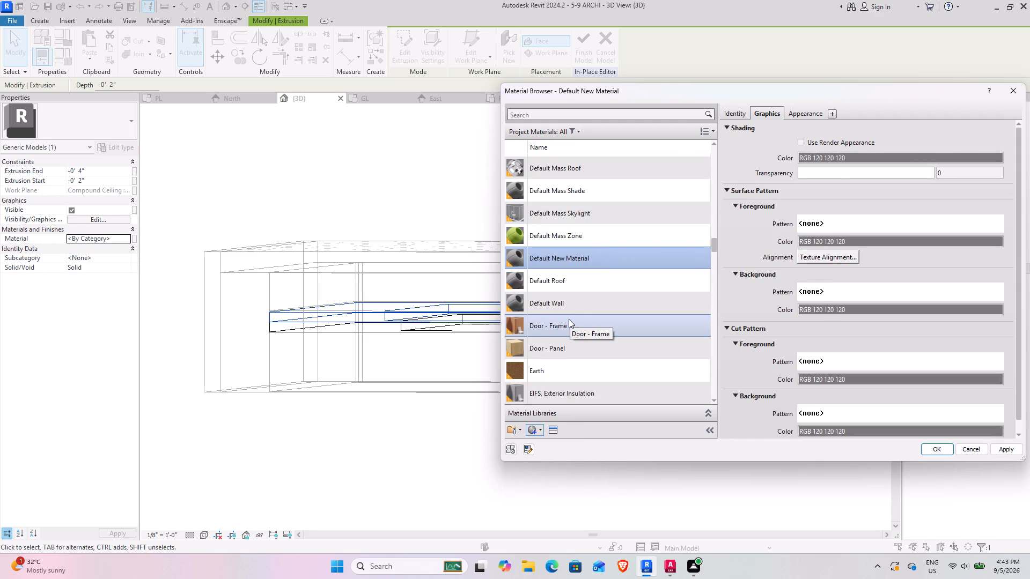
Assign Wall Material (1) to the upper border extrusion, with its shading set to use the render appearance.
{"action": "scroll", "coordinate": [569, 319], "scroll_direction": "down", "scroll_amount": 10}
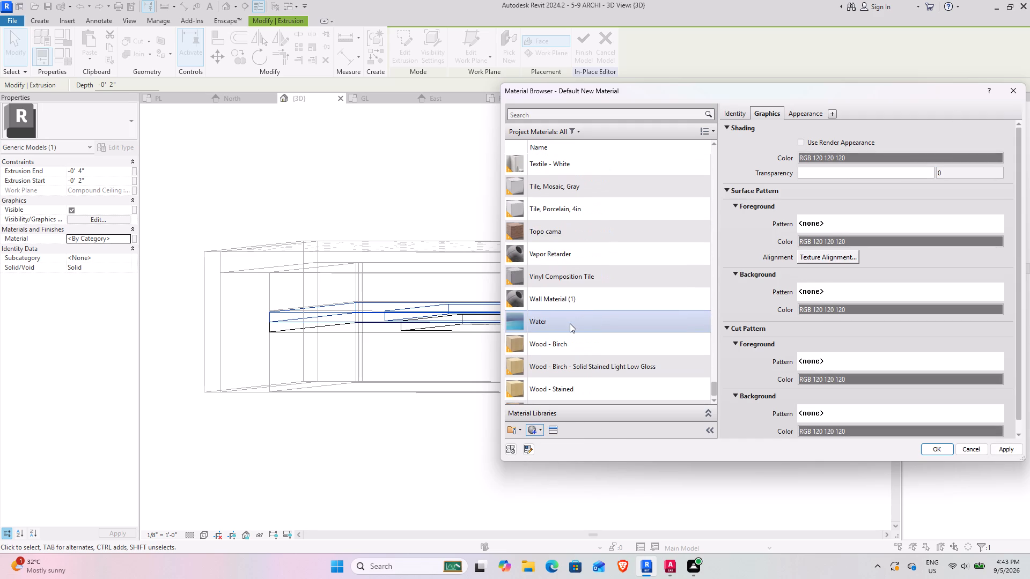
{"action": "scroll", "coordinate": [570, 342], "scroll_direction": "down", "scroll_amount": 6}
{"action": "scroll", "coordinate": [577, 355], "scroll_direction": "up", "scroll_amount": 2}
{"action": "scroll", "coordinate": [577, 355], "scroll_direction": "down", "scroll_amount": 3}
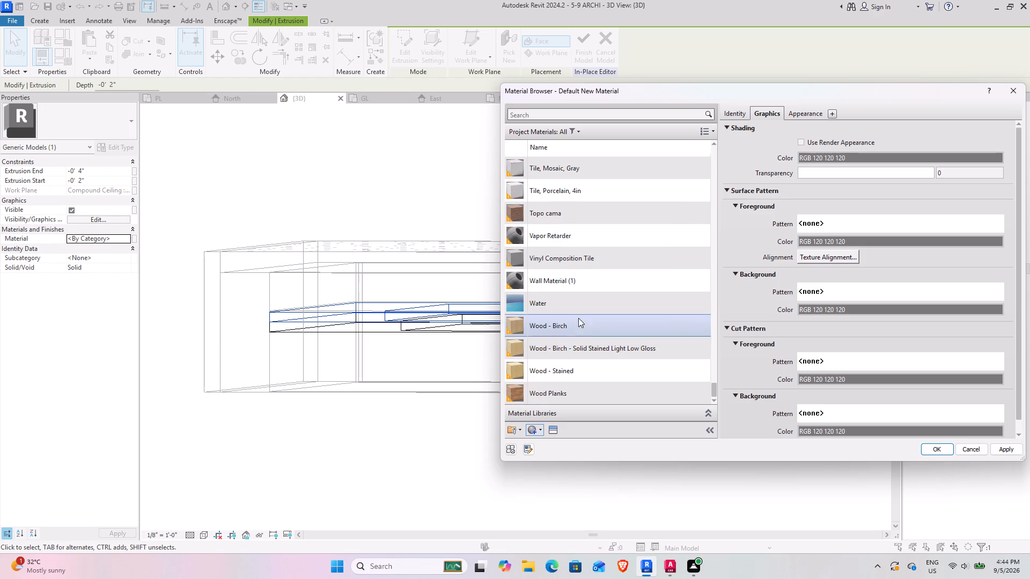
{"action": "left_click", "coordinate": [576, 273]}
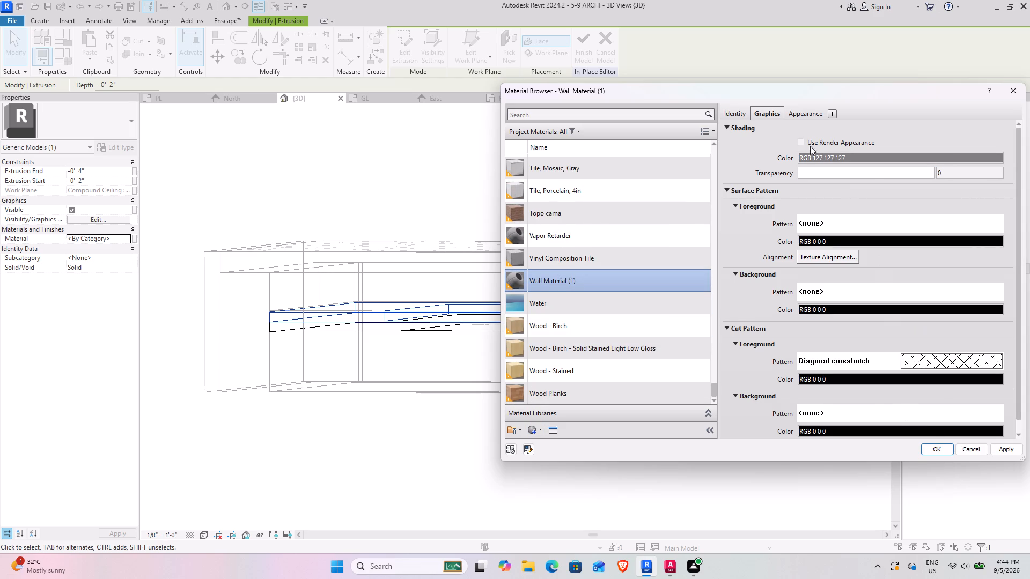
{"action": "left_click", "coordinate": [806, 139]}
{"action": "left_click", "coordinate": [808, 140]}
{"action": "left_click", "coordinate": [801, 144]}
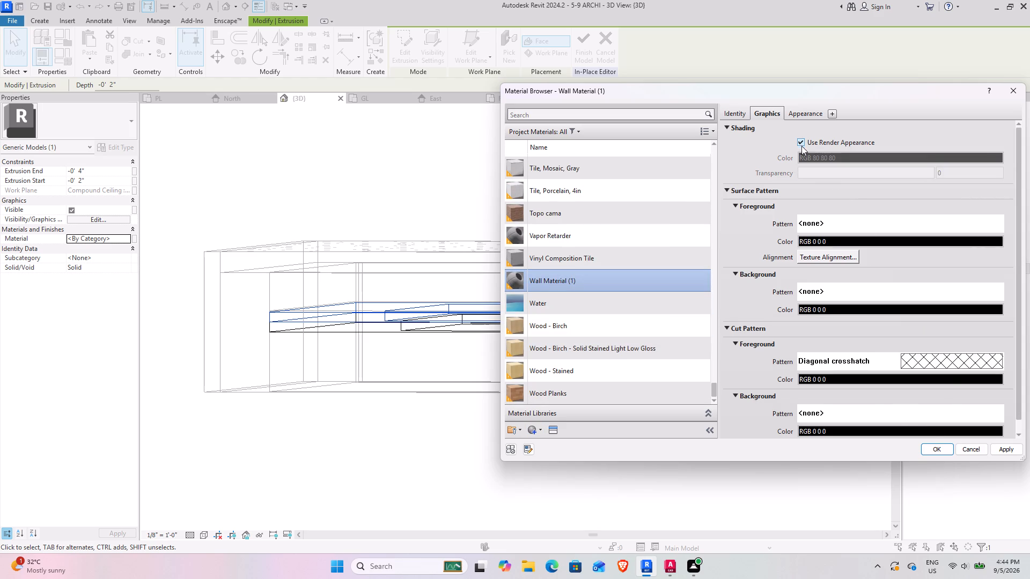
{"action": "left_click", "coordinate": [1003, 444]}
{"action": "left_click", "coordinate": [950, 448]}
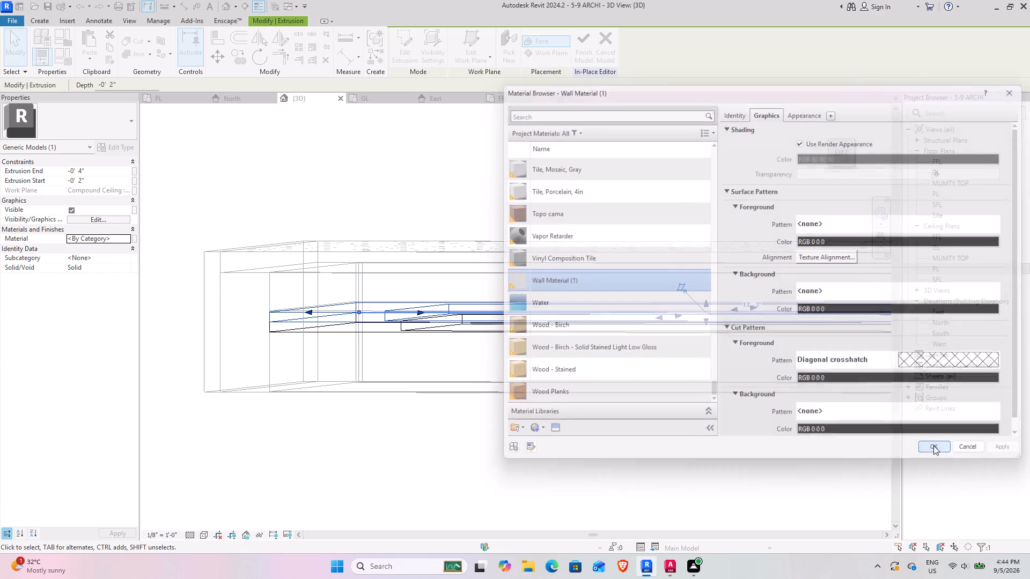
Assign Wall Material (1) to the lower border extrusion as well and finish the in-place model.
{"action": "left_click", "coordinate": [543, 330]}
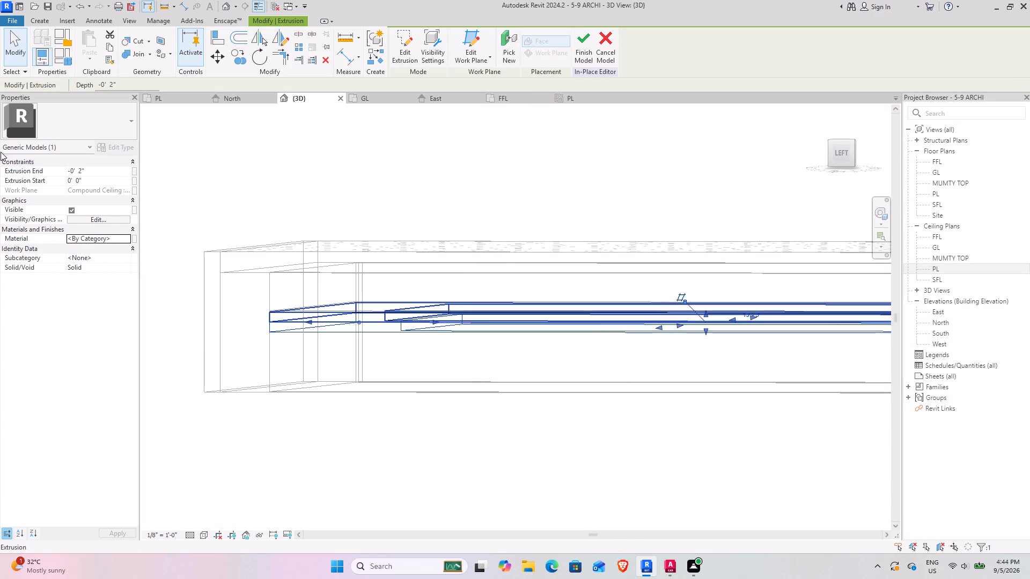
{"action": "double_click", "coordinate": [127, 237]}
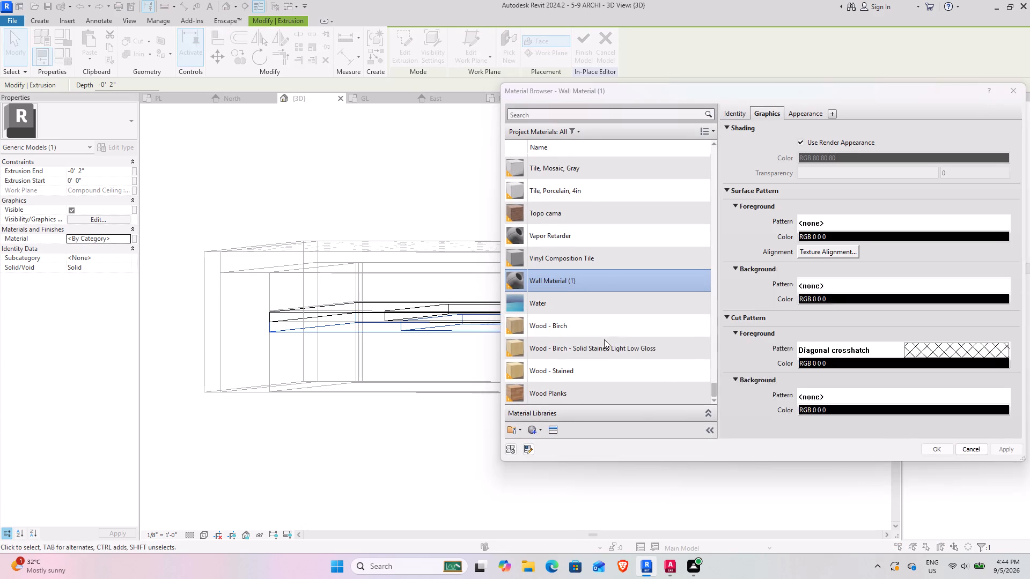
{"action": "left_click", "coordinate": [598, 277]}
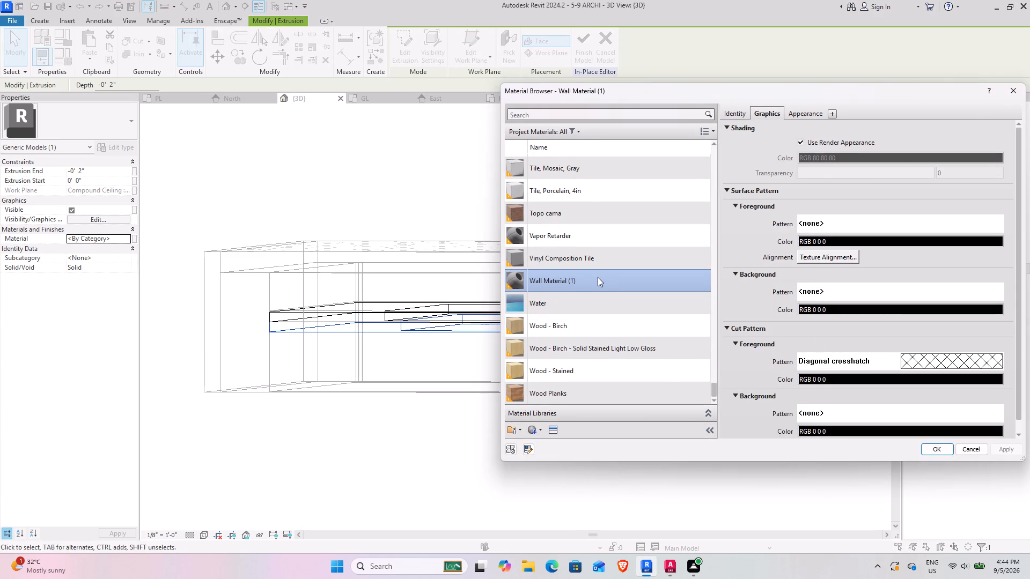
{"action": "left_click", "coordinate": [939, 449]}
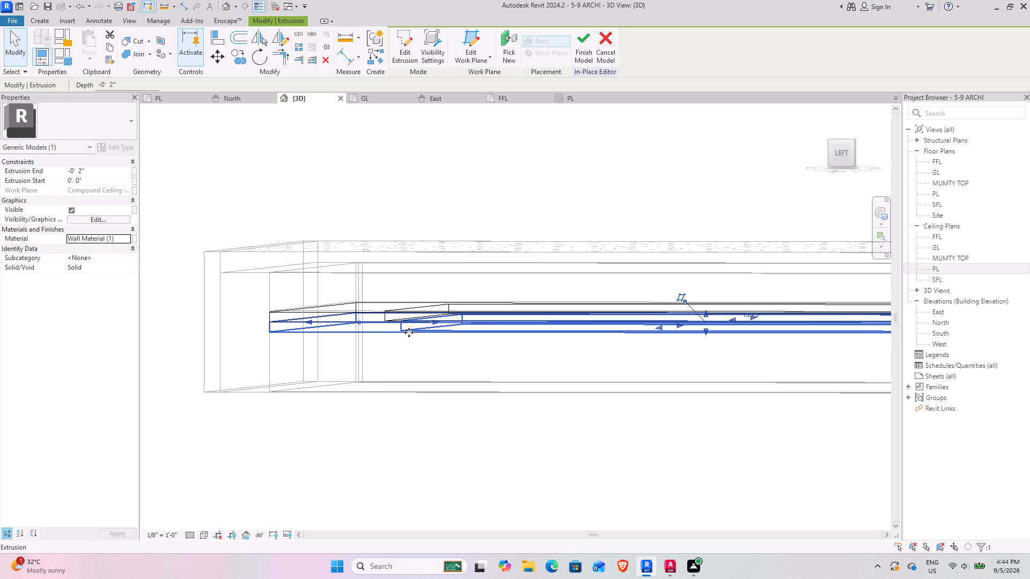
{"action": "left_click", "coordinate": [370, 306]}
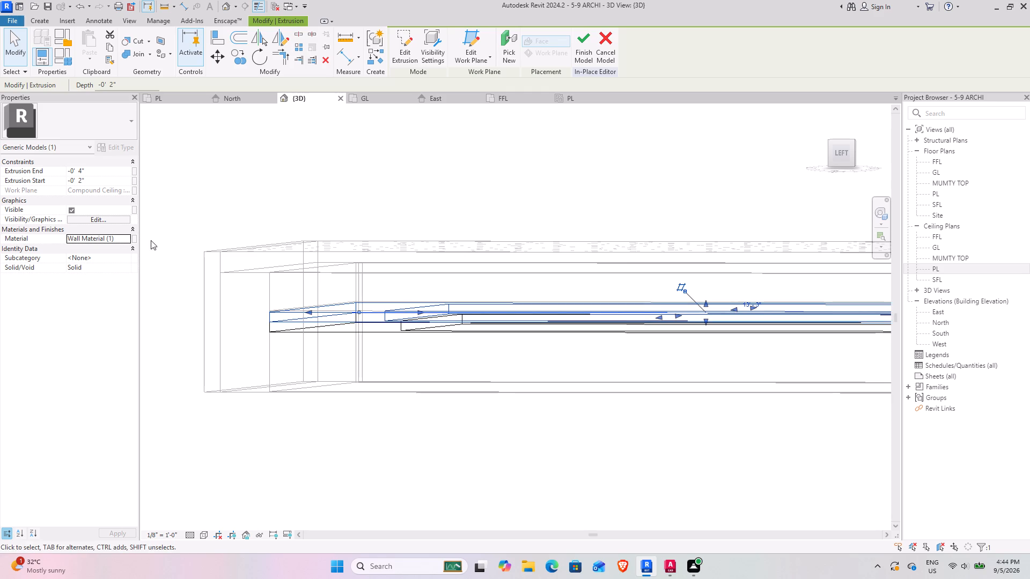
{"action": "left_click", "coordinate": [585, 47]}
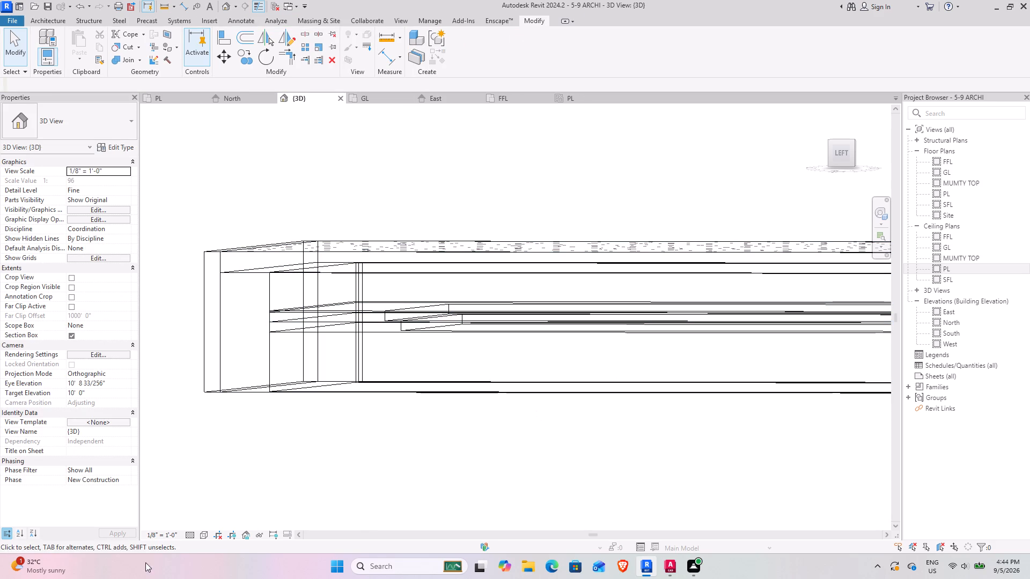
Switch the 3D view to shaded display and examine the stepped ceiling border from below.
{"action": "left_click", "coordinate": [209, 534]}
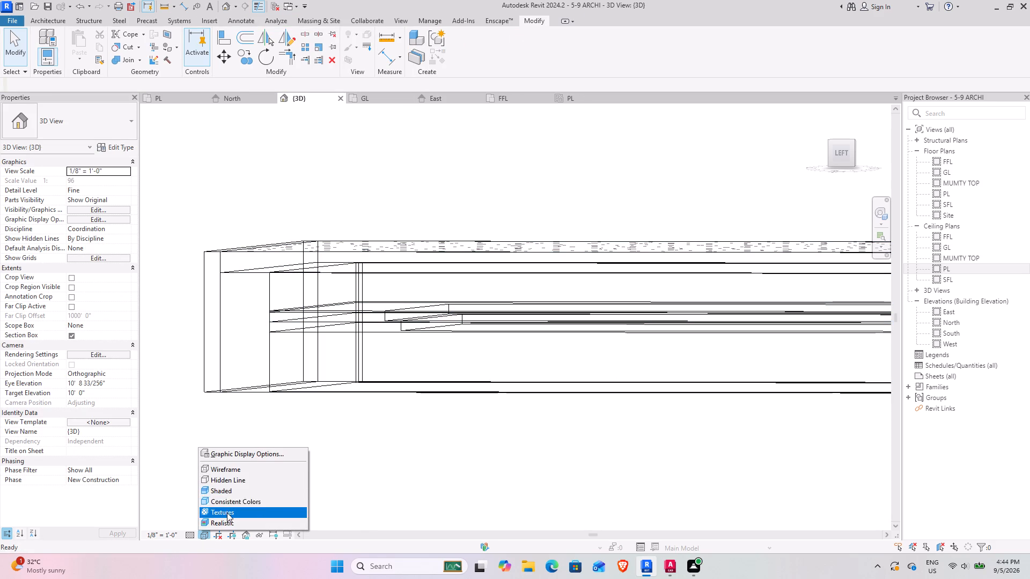
{"action": "left_click", "coordinate": [237, 487]}
{"action": "middle_click_drag", "start_coordinate": [503, 428], "coordinate": [418, 345], "text": "shift"}
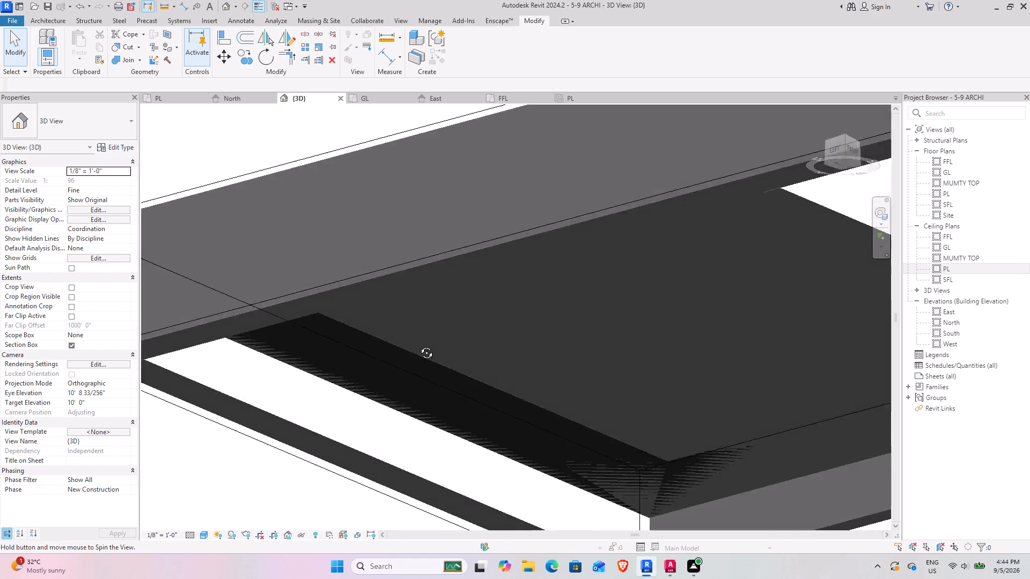
{"action": "middle_click_drag", "start_coordinate": [418, 345], "coordinate": [355, 382], "text": "shift"}
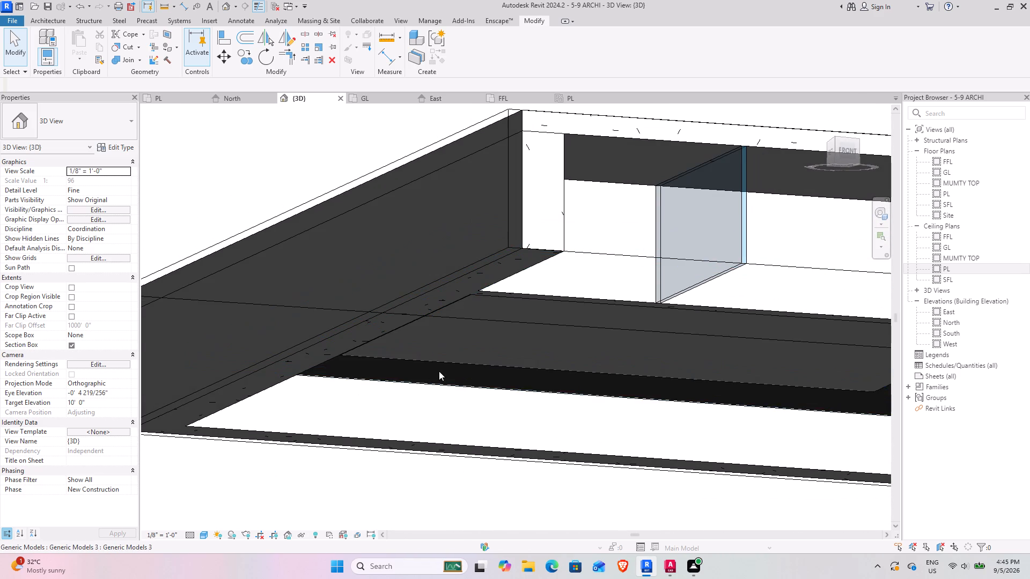
{"action": "middle_click_drag", "start_coordinate": [438, 400], "coordinate": [407, 396], "text": "shift"}
Reopen the ceiling border for in-place editing and set the lower border extrusion's Extrusion End to 2".
{"action": "left_click", "coordinate": [404, 378]}
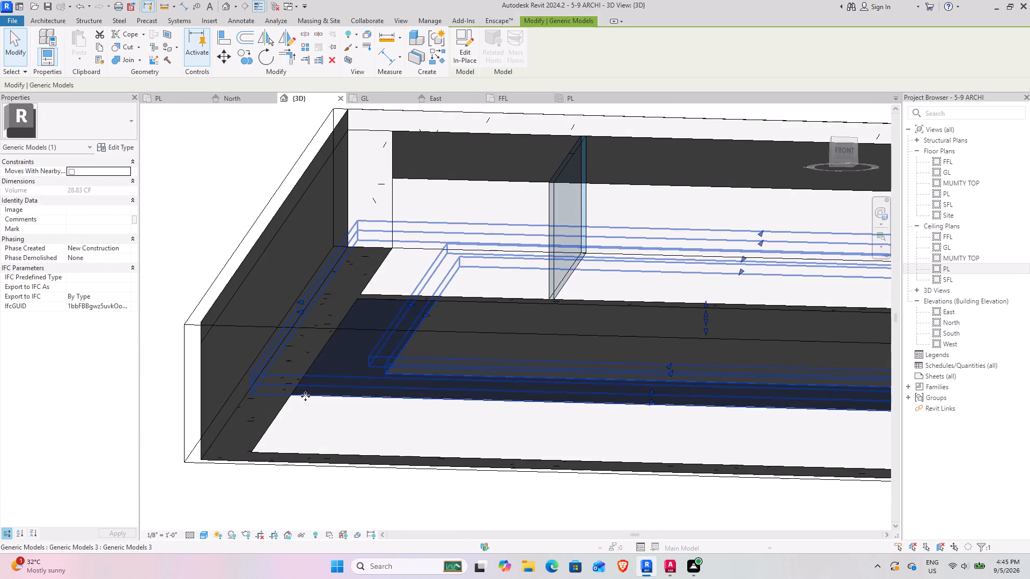
{"action": "left_click", "coordinate": [466, 46]}
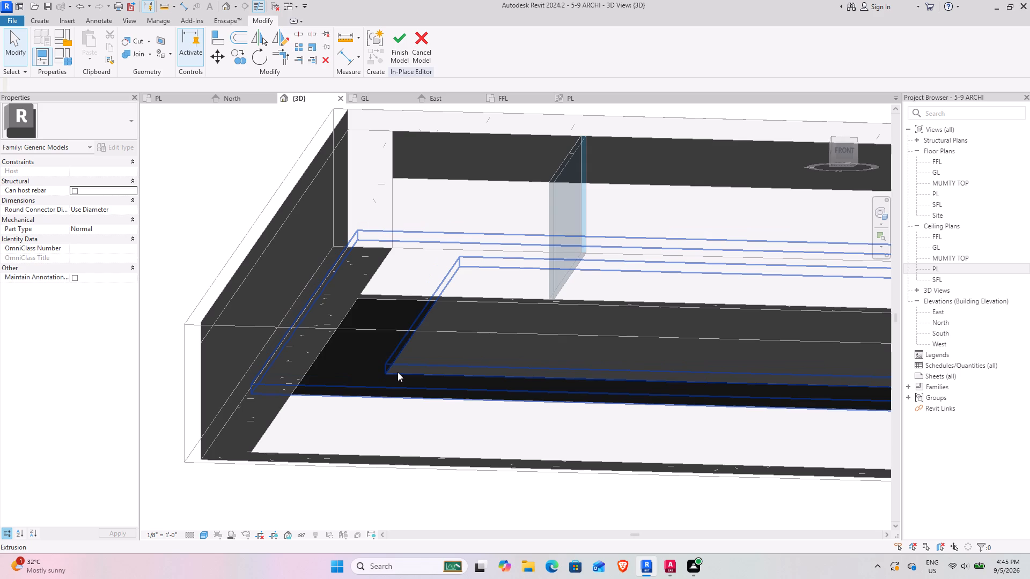
{"action": "left_click", "coordinate": [399, 372]}
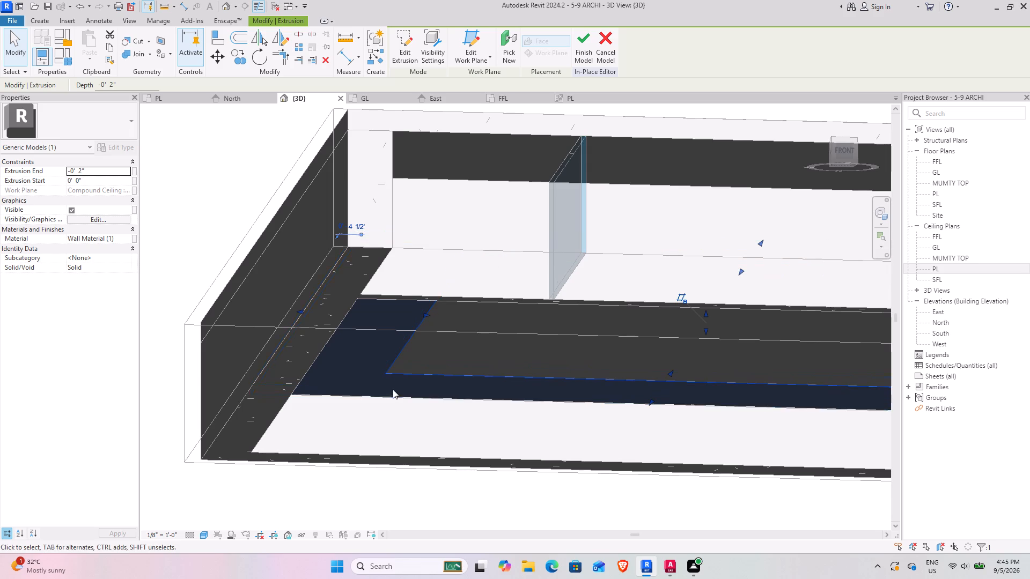
{"action": "left_click", "coordinate": [115, 171]}
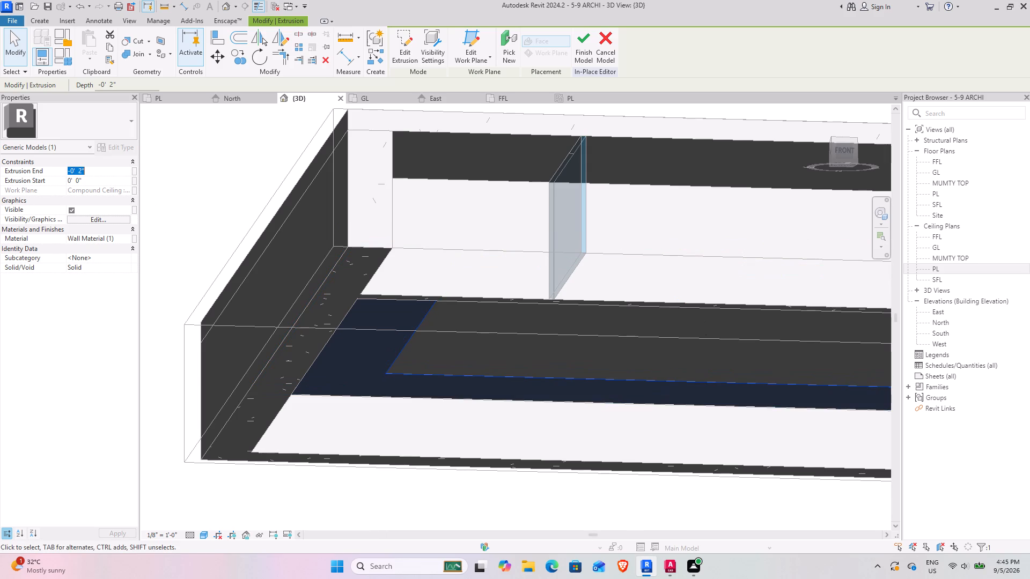
{"action": "type", "text": "2\""}
{"action": "key", "text": "Return"}
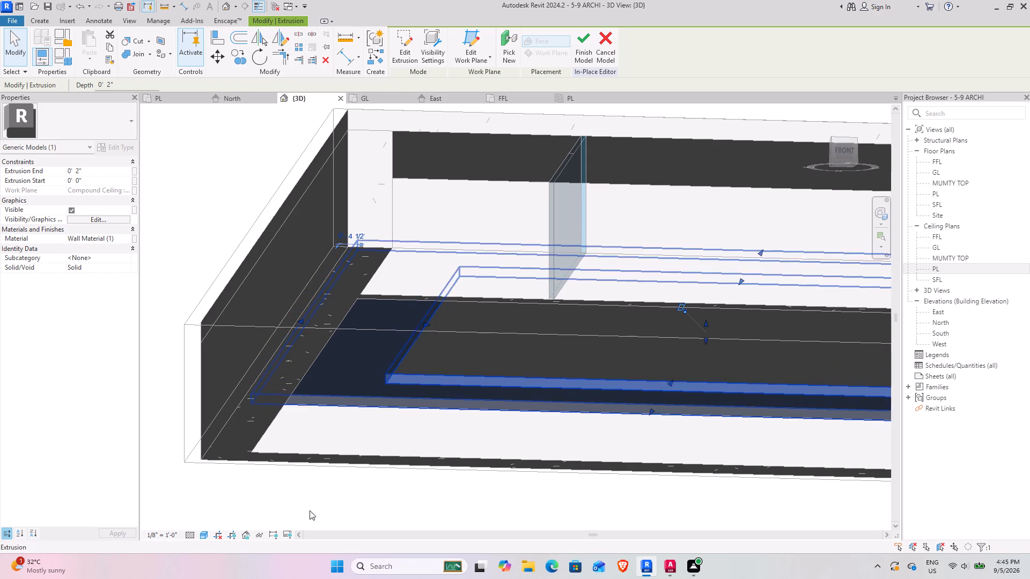
In wireframe display, set the upper border extrusion's Extrusion Start to 3" and Extrusion End to 5", and finish the in-place model.
{"action": "left_click", "coordinate": [201, 534]}
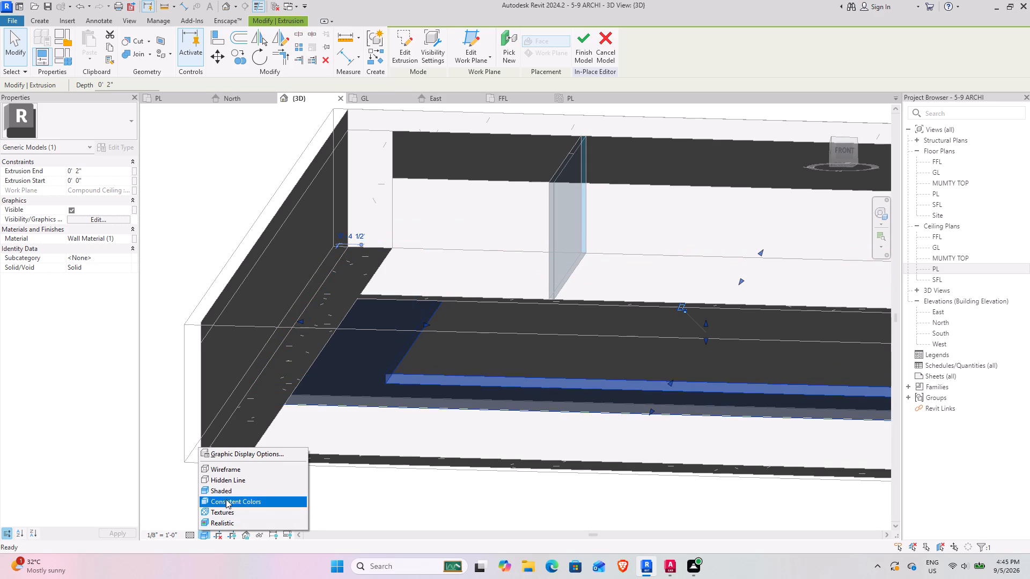
{"action": "left_click", "coordinate": [228, 470]}
{"action": "left_click", "coordinate": [414, 289]}
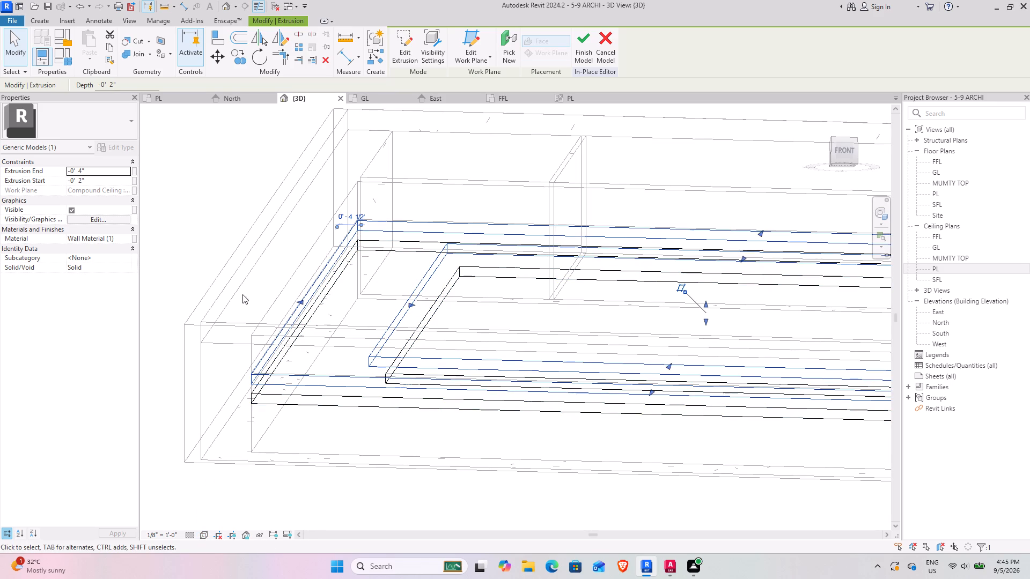
{"action": "left_click", "coordinate": [112, 179]}
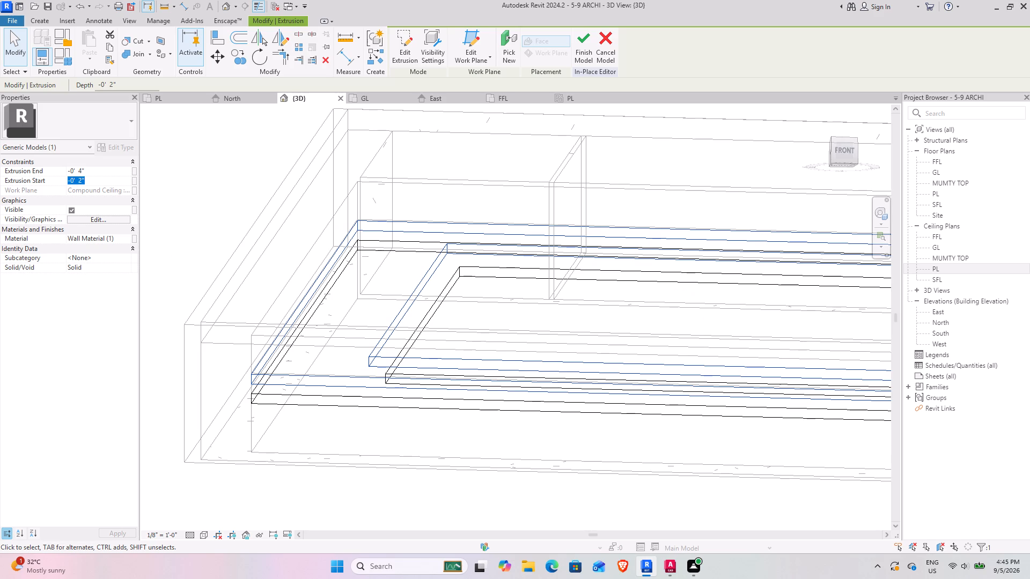
{"action": "key", "text": "3"}
{"action": "key", "text": "shift+quotedbl"}
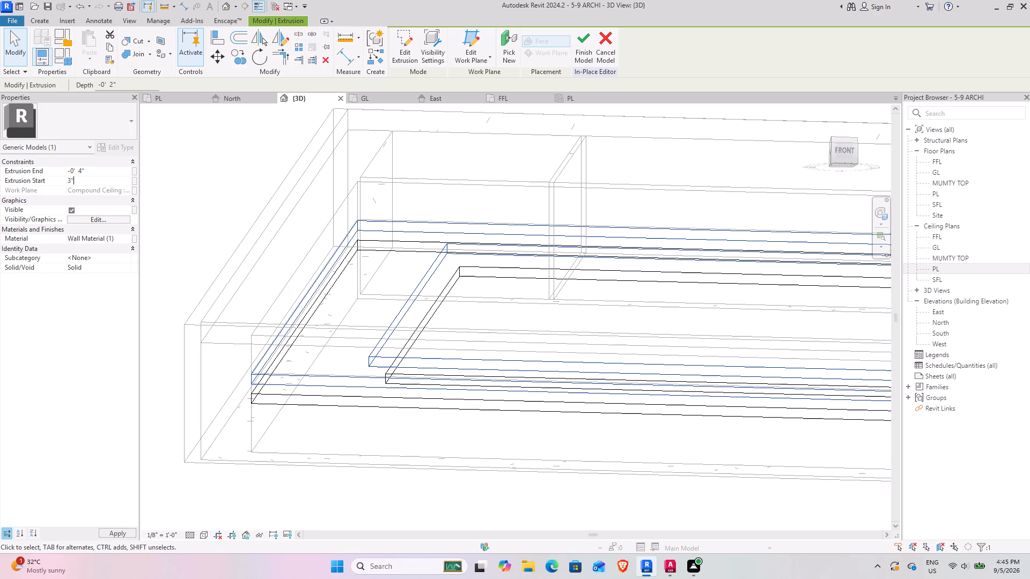
{"action": "key", "text": "Return"}
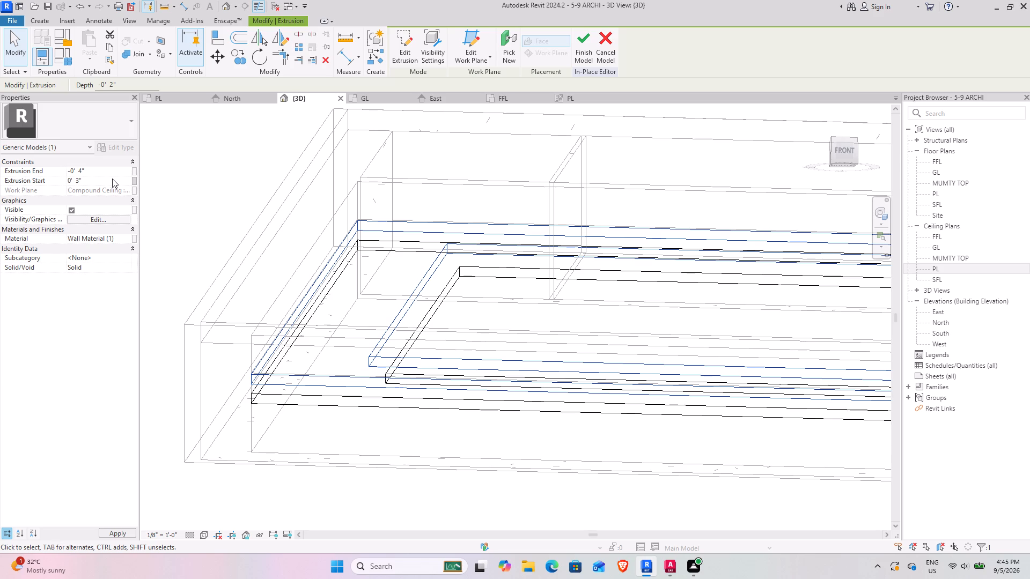
{"action": "left_click", "coordinate": [101, 171]}
{"action": "type", "text": "5\""}
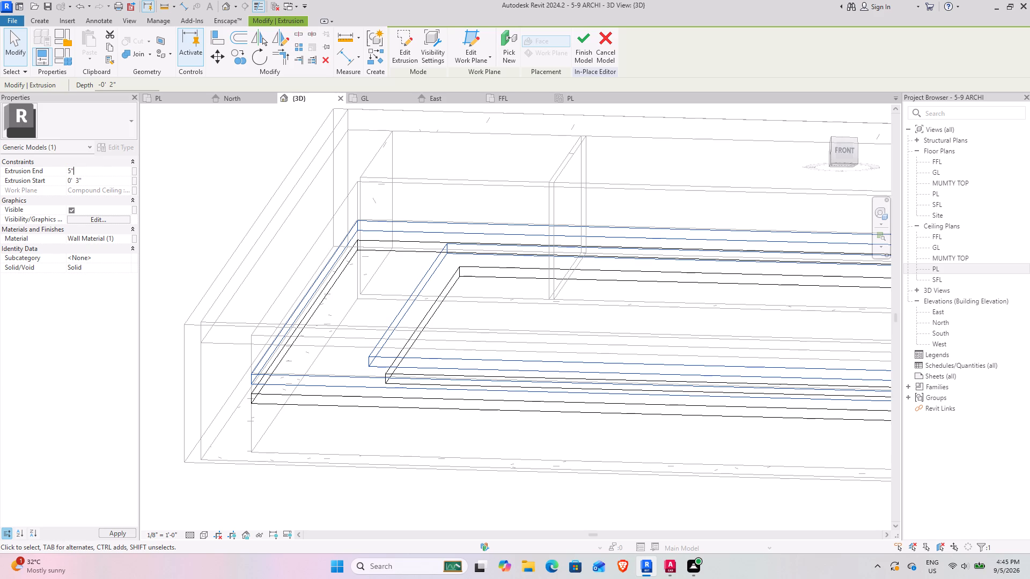
{"action": "key", "text": "Return"}
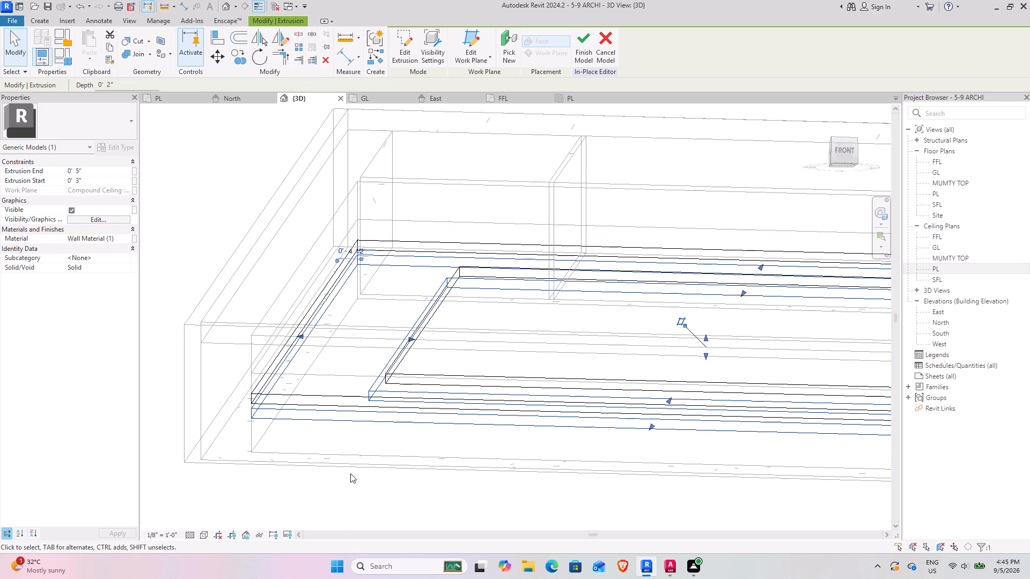
{"action": "left_click", "coordinate": [575, 43]}
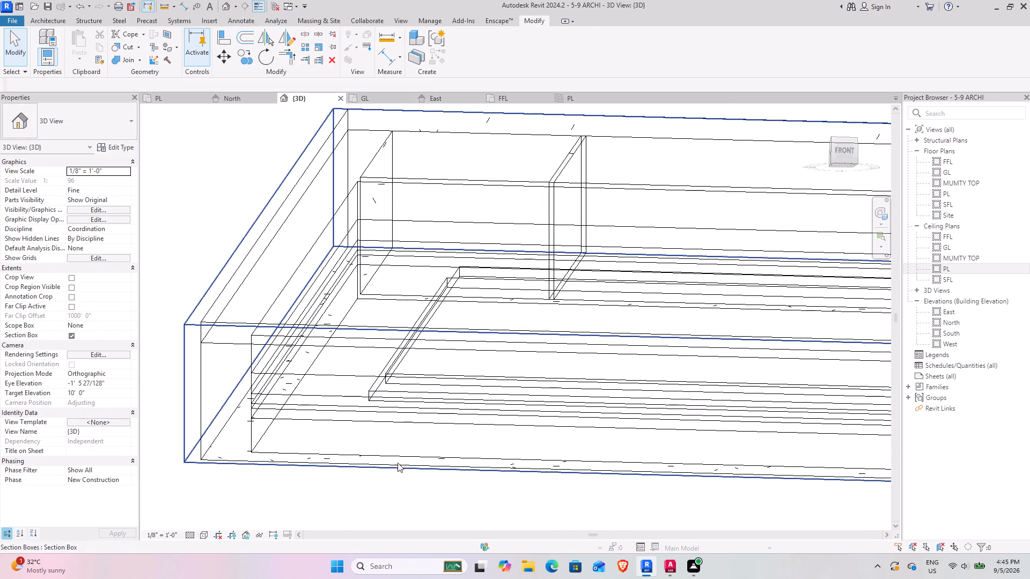
Switch the 3D view back to shaded display and examine the stepped ceiling border from below.
{"action": "left_click", "coordinate": [207, 536]}
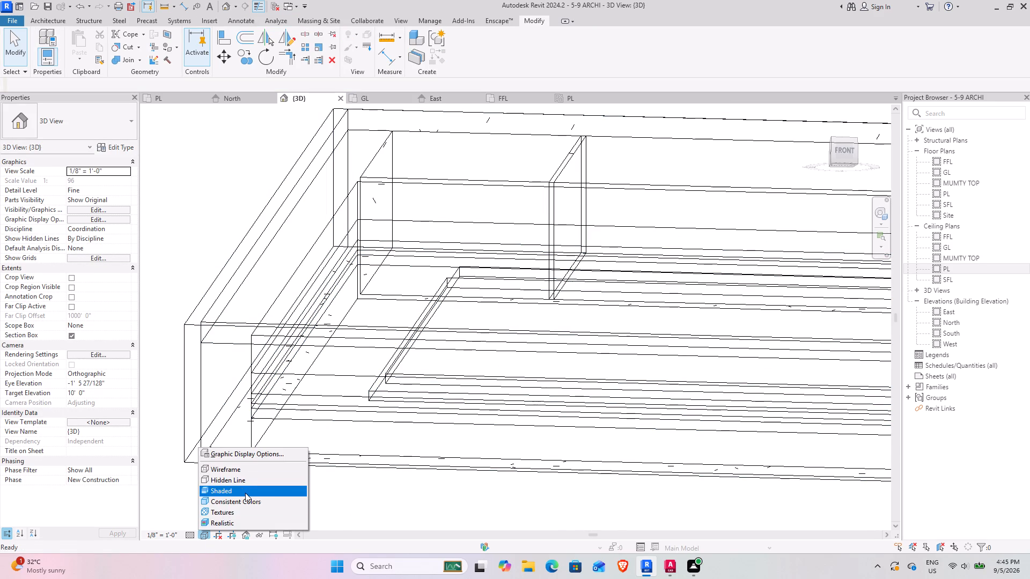
{"action": "left_click", "coordinate": [245, 493]}
{"action": "middle_click_drag", "start_coordinate": [517, 446], "coordinate": [491, 451], "text": "shift"}
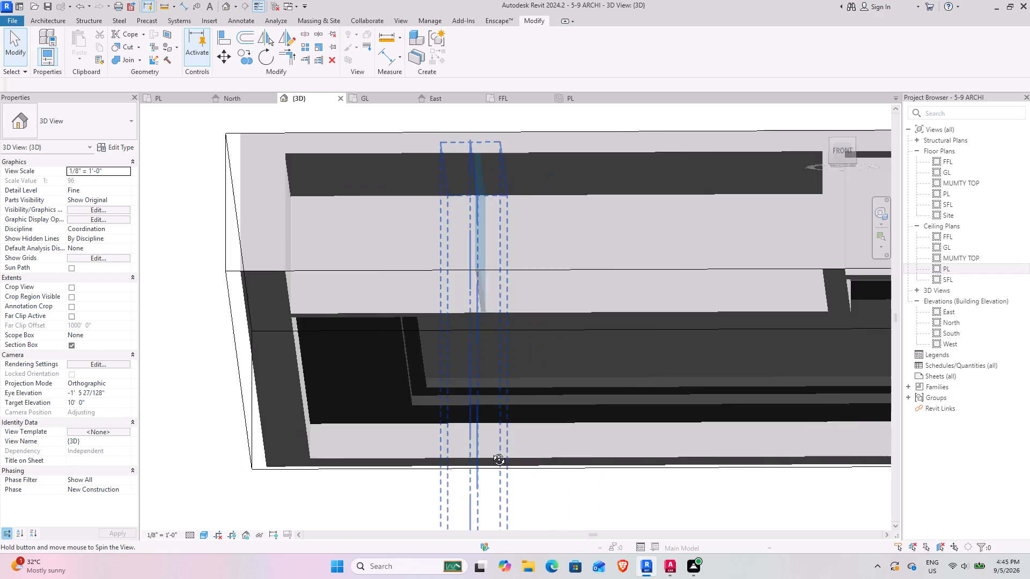
{"action": "middle_click_drag", "start_coordinate": [491, 451], "coordinate": [326, 420], "text": "shift"}
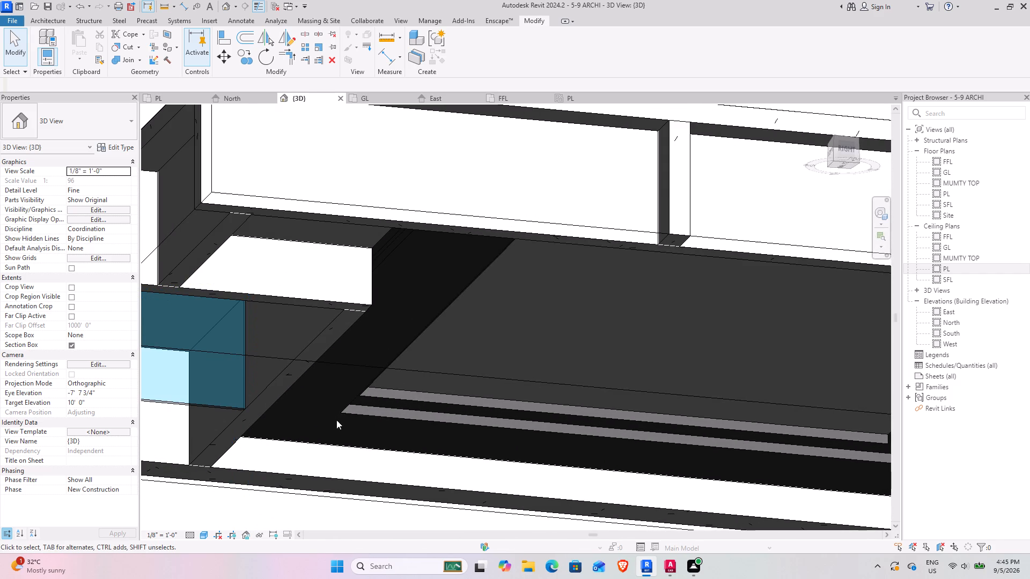
Reopen the ceiling border for in-place editing and delete the inner rectangle from the sketch of the extrusion ending at 2".
{"action": "left_click", "coordinate": [414, 399]}
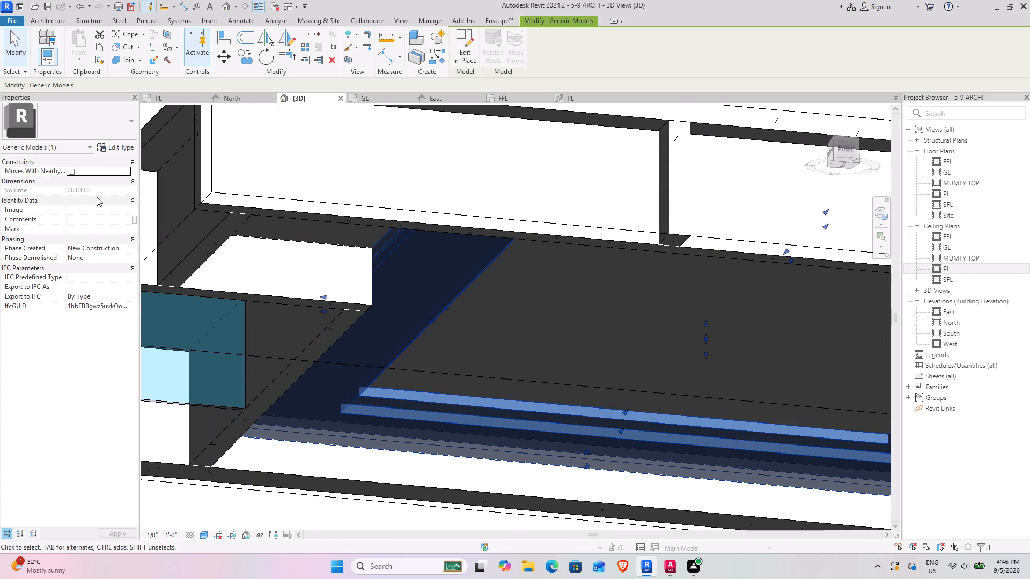
{"action": "left_click", "coordinate": [463, 42]}
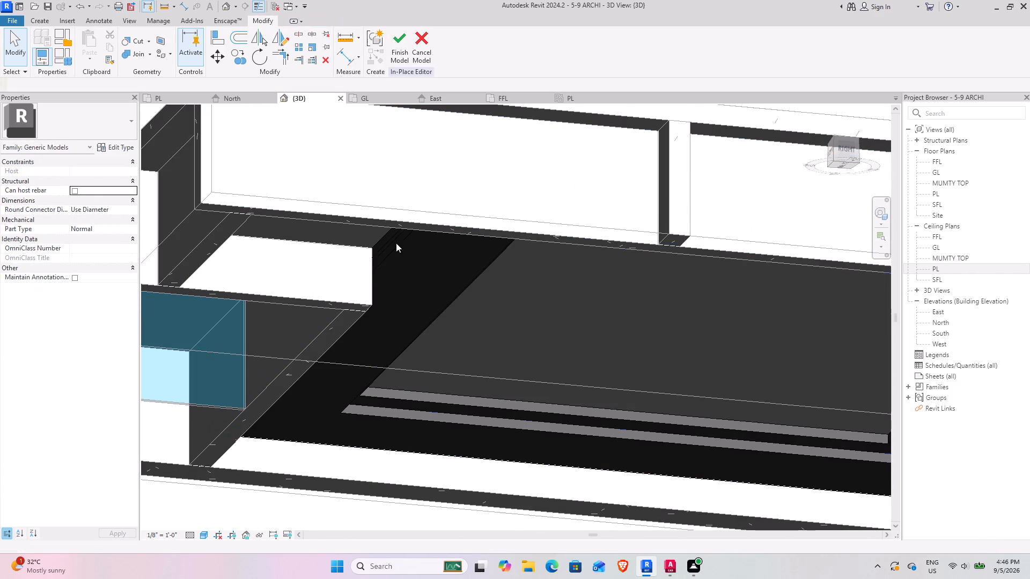
{"action": "left_click", "coordinate": [471, 397]}
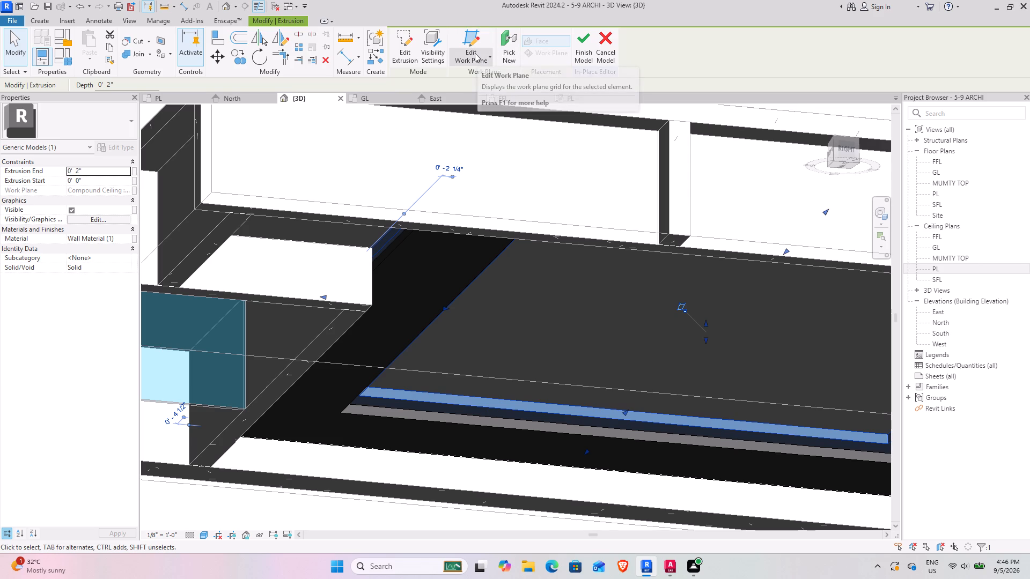
{"action": "left_click", "coordinate": [402, 39]}
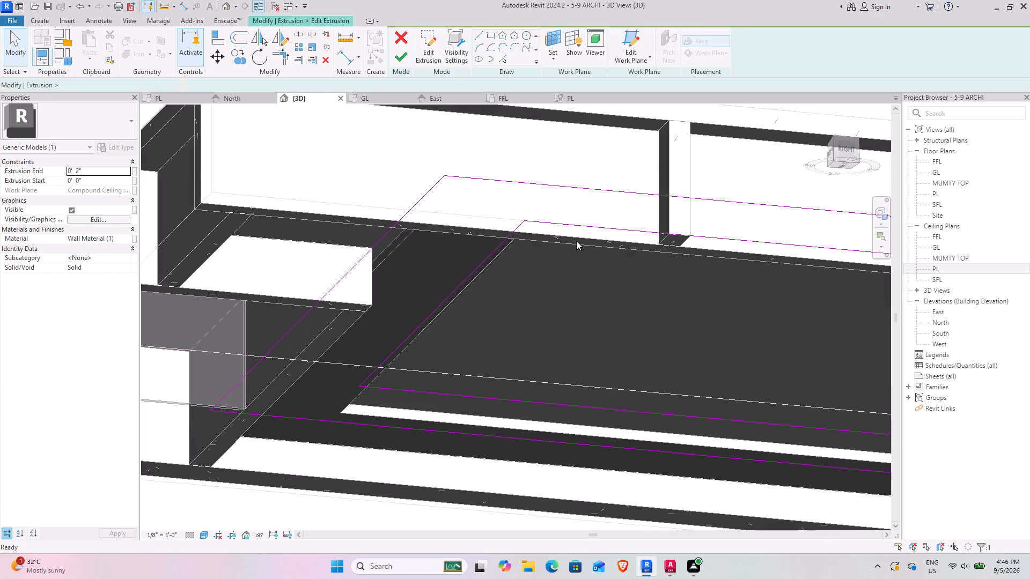
{"action": "scroll", "coordinate": [528, 329], "scroll_direction": "down", "scroll_amount": 4}
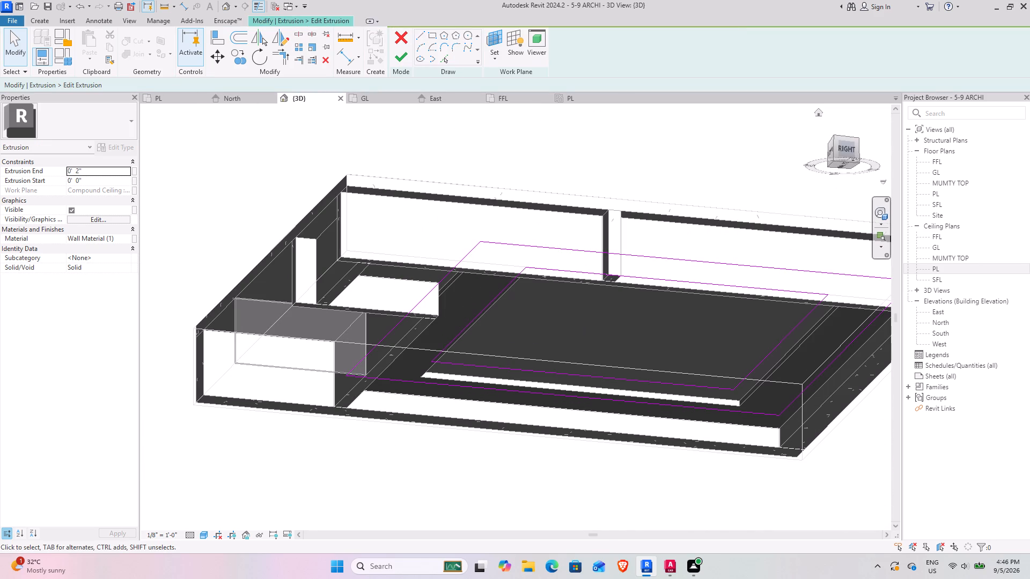
{"action": "middle_click_drag", "start_coordinate": [718, 395], "coordinate": [810, 379], "text": "shift"}
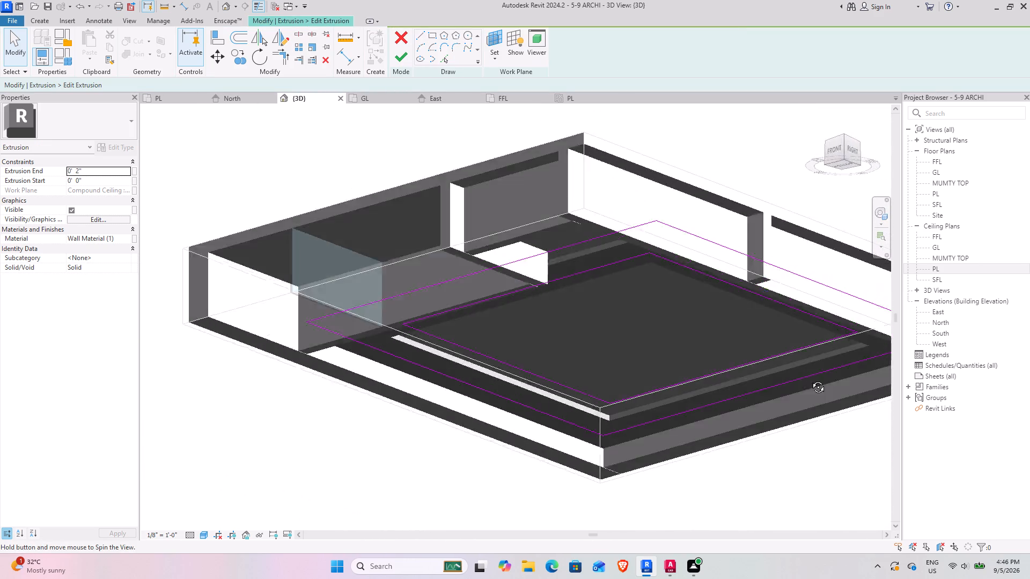
{"action": "middle_click_drag", "start_coordinate": [810, 379], "coordinate": [881, 295], "text": "shift"}
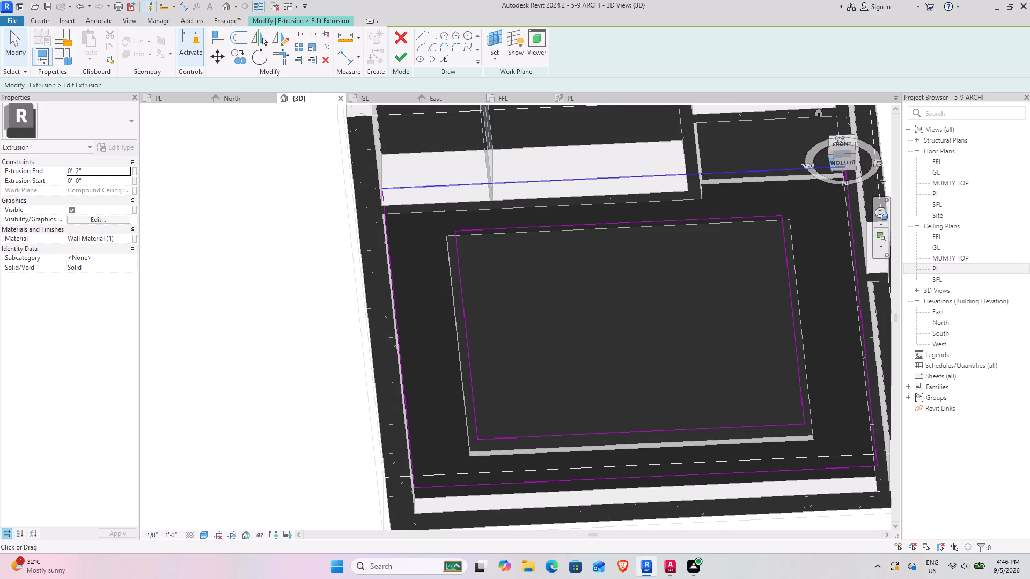
{"action": "left_click", "coordinate": [838, 165]}
{"action": "scroll", "coordinate": [467, 307], "scroll_direction": "up", "scroll_amount": 3}
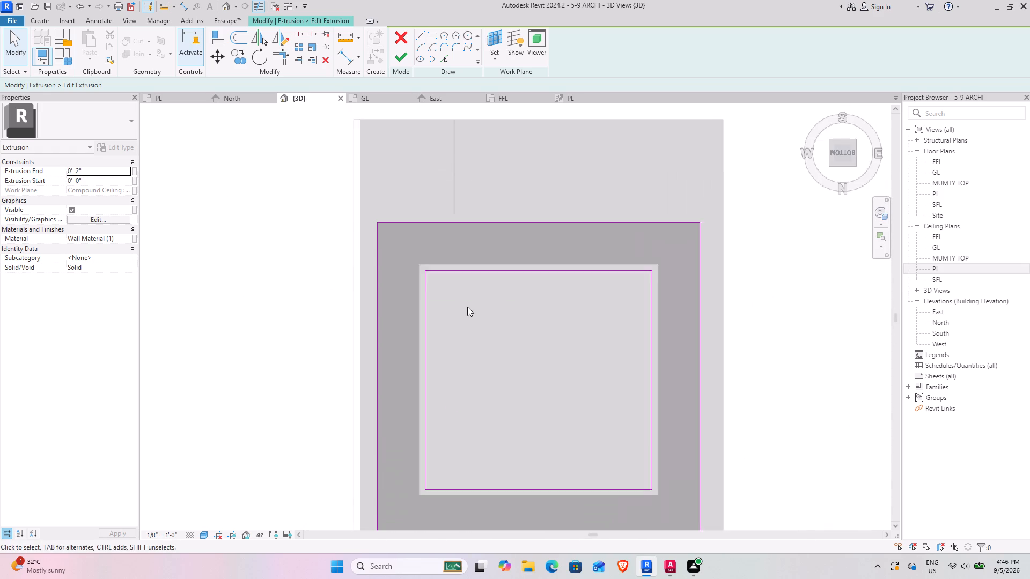
{"action": "scroll", "coordinate": [467, 307], "scroll_direction": "up", "scroll_amount": 2}
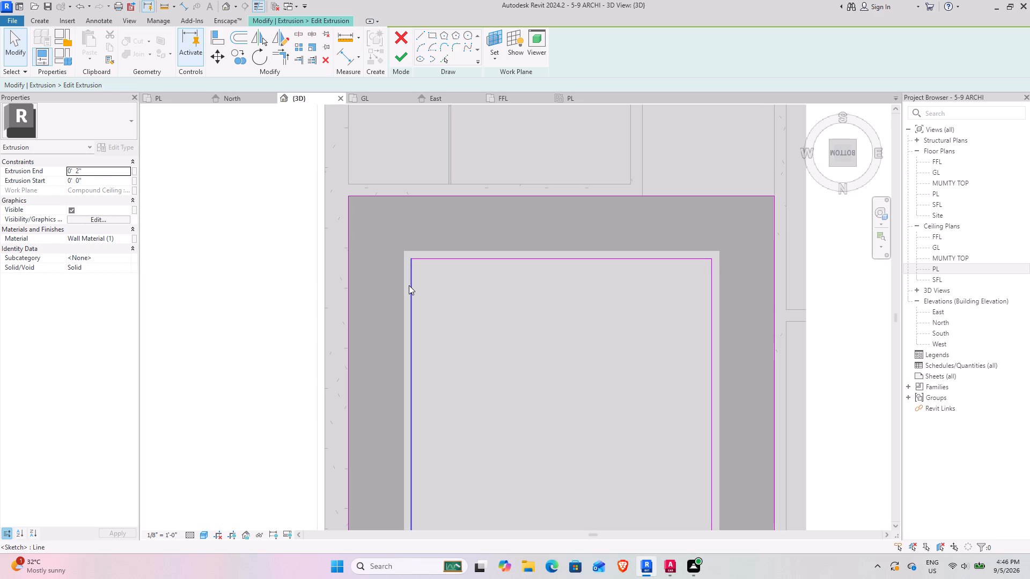
{"action": "middle_click_drag", "start_coordinate": [435, 348], "coordinate": [432, 187]}
{"action": "middle_click_drag", "start_coordinate": [458, 251], "coordinate": [466, 279]}
{"action": "left_click_drag", "start_coordinate": [512, 119], "coordinate": [414, 214]}
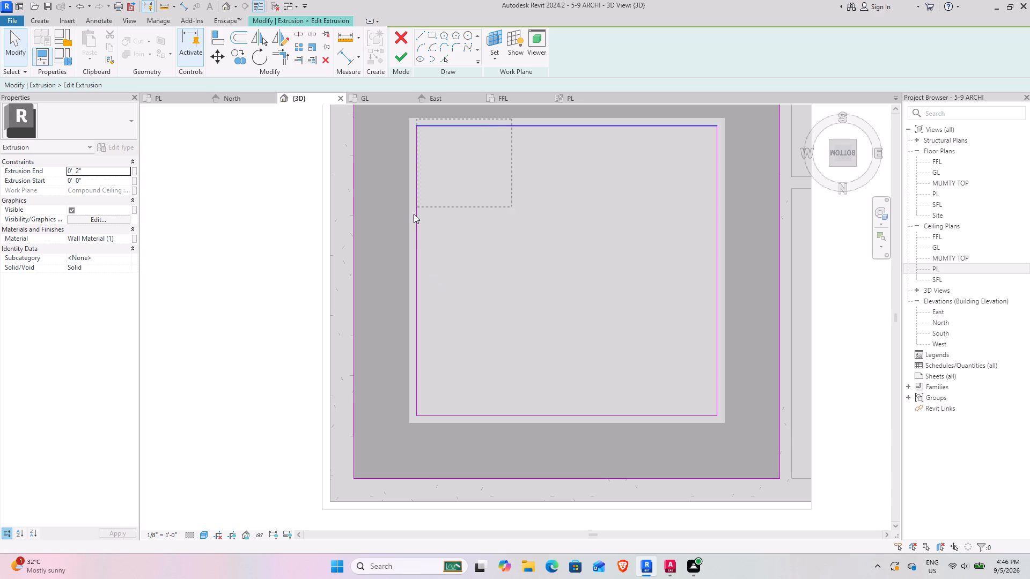
{"action": "left_click_drag", "start_coordinate": [414, 214], "coordinate": [416, 244]}
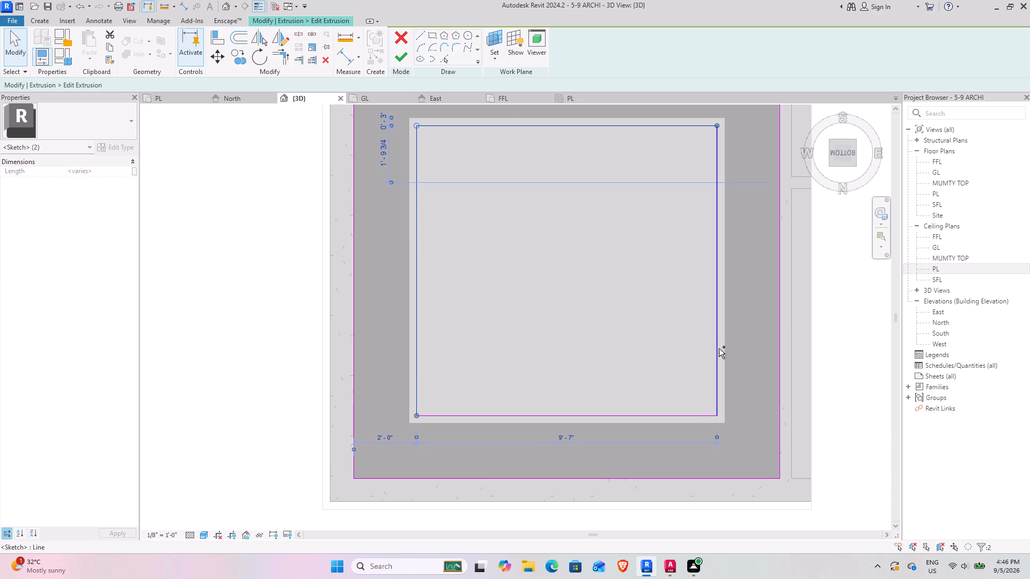
{"action": "left_click_drag", "start_coordinate": [723, 340], "coordinate": [634, 417], "text": "ctrl"}
{"action": "key", "text": "Delete"}
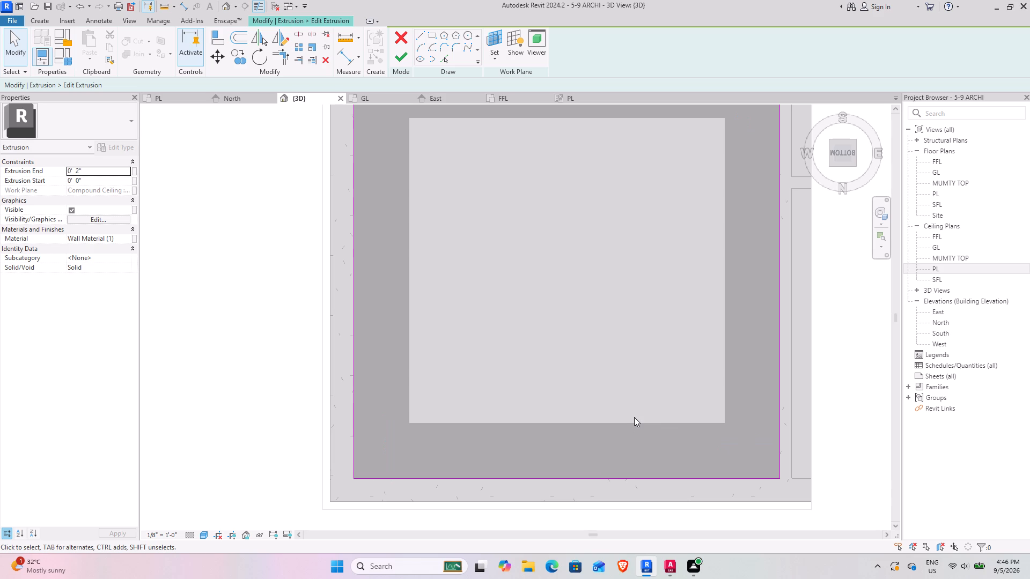
Start the Rectangle tool for a new inner boundary in the extrusion sketch and open its offset for editing.
{"action": "left_click", "coordinate": [434, 40]}
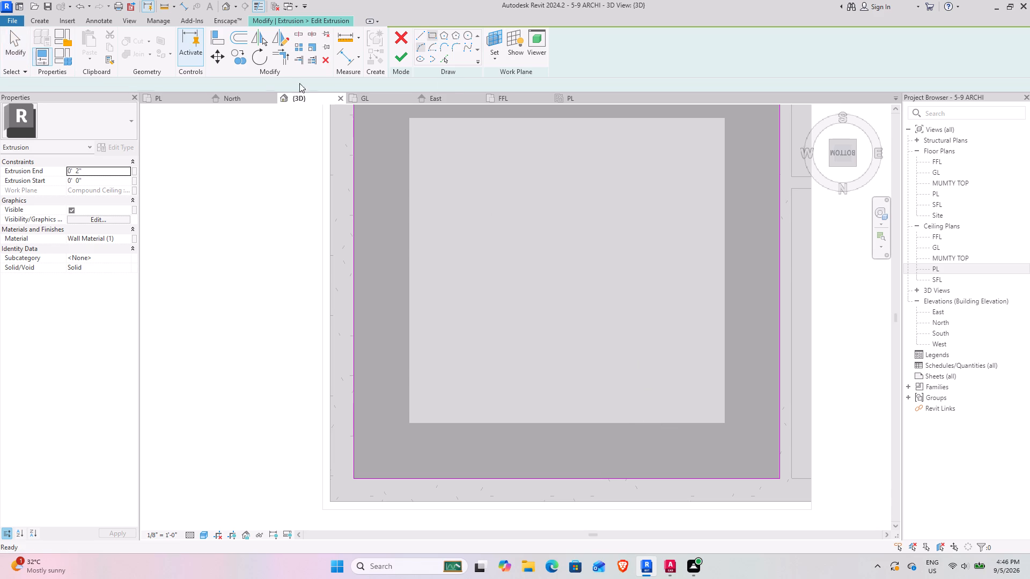
{"action": "left_click_drag", "start_coordinate": [201, 78], "coordinate": [137, 90]}
{"action": "left_click_drag", "start_coordinate": [198, 82], "coordinate": [195, 82]}
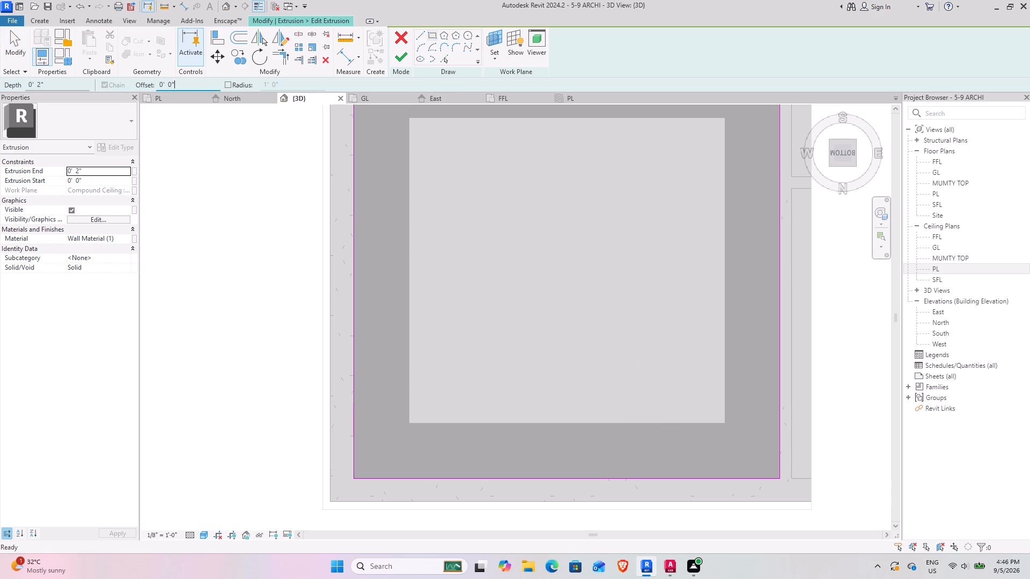
{"action": "left_click_drag", "start_coordinate": [195, 82], "coordinate": [151, 87]}
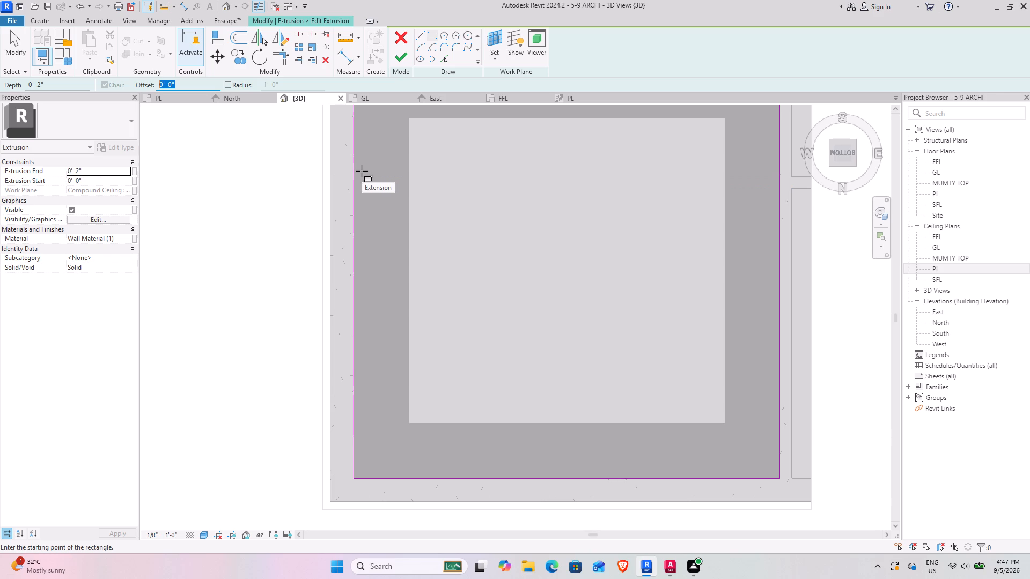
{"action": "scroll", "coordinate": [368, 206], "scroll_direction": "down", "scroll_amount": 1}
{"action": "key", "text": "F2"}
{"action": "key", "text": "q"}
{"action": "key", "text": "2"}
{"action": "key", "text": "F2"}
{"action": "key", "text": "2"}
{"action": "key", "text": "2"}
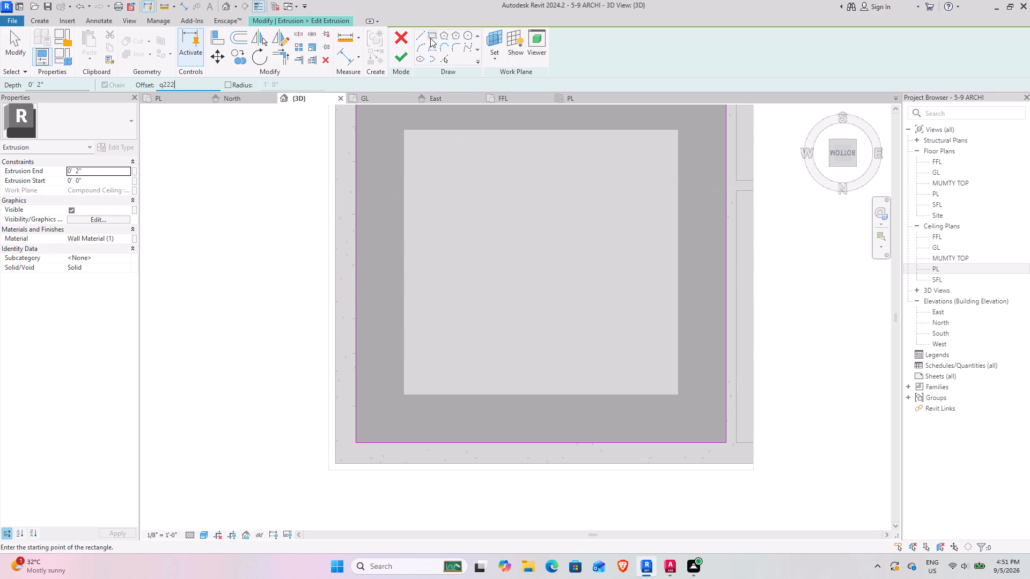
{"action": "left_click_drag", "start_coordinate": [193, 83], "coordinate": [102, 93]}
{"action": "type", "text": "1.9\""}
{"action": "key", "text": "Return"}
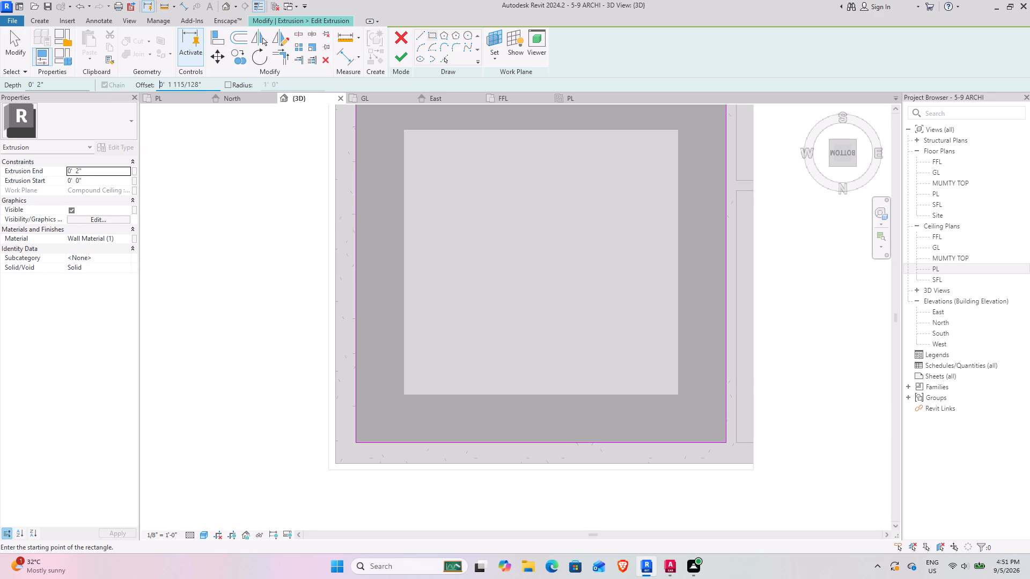
Draw a rectangle offset 1' 9" inside the outer boundary of the extrusion sketch and finish the sketch.
{"action": "left_click_drag", "start_coordinate": [209, 80], "coordinate": [142, 91]}
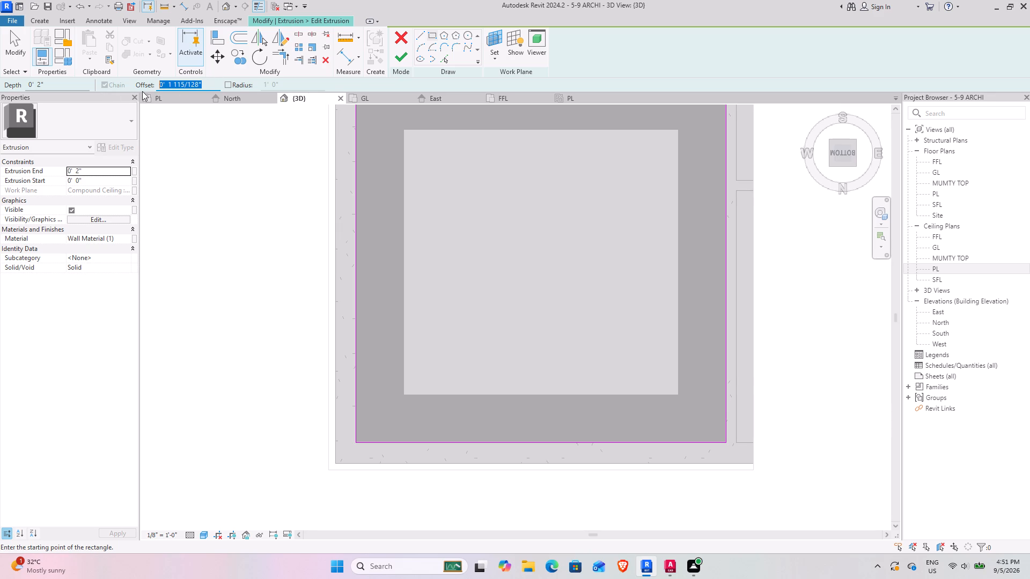
{"action": "type", "text": "1'"}
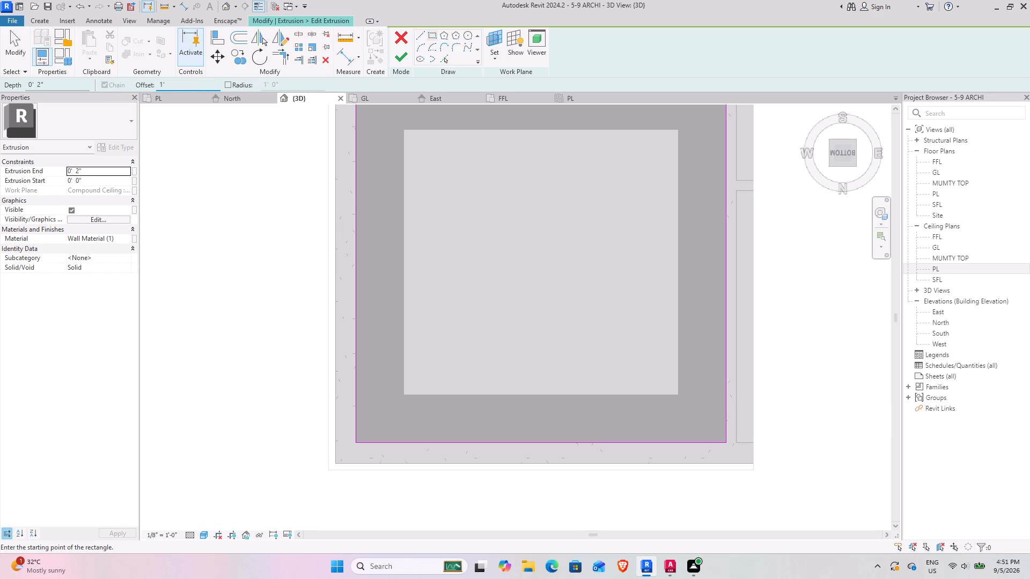
{"action": "type", "text": "9\""}
{"action": "key", "text": "Return"}
{"action": "middle_click_drag", "start_coordinate": [387, 154], "coordinate": [397, 271]}
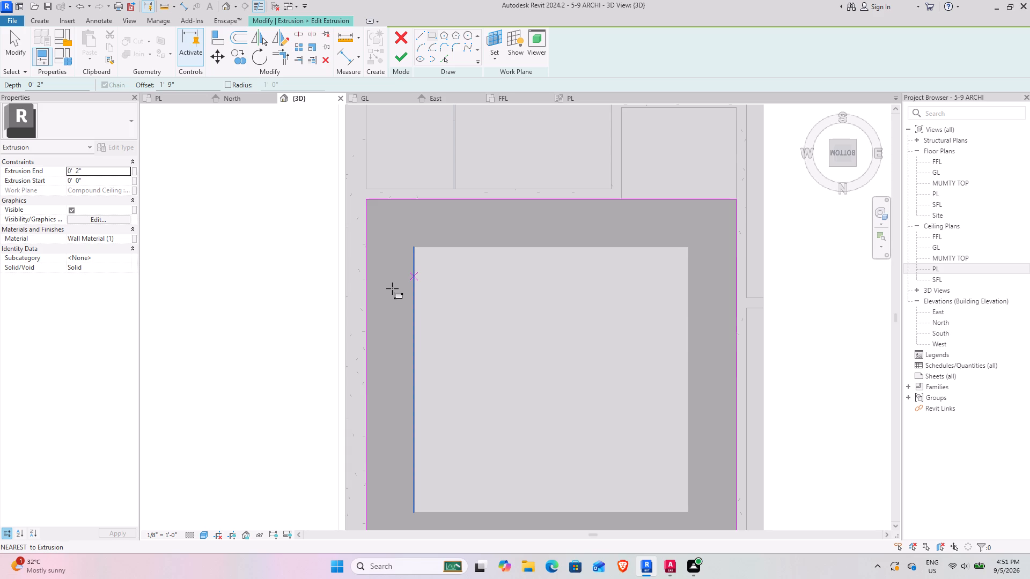
{"action": "left_click", "coordinate": [367, 201]}
{"action": "key", "text": "space"}
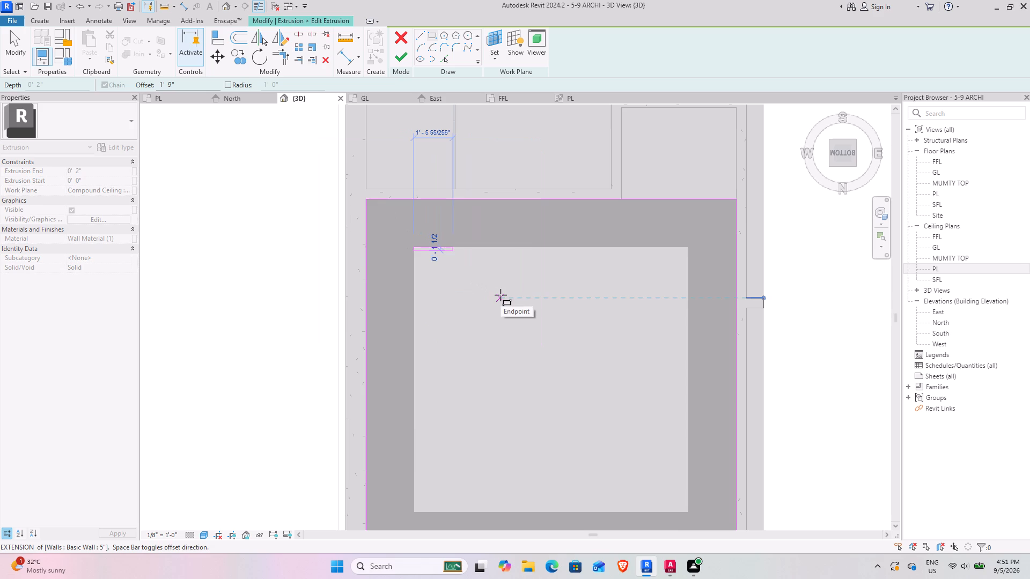
{"action": "middle_click_drag", "start_coordinate": [722, 407], "coordinate": [682, 238]}
{"action": "left_click", "coordinate": [692, 390]}
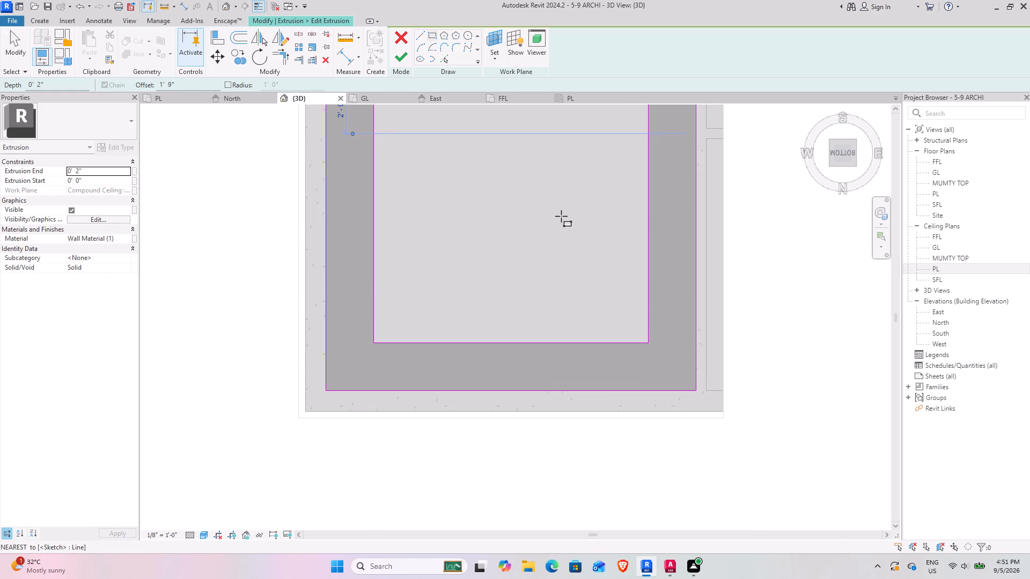
{"action": "scroll", "coordinate": [595, 202], "scroll_direction": "down", "scroll_amount": 5}
{"action": "middle_click_drag", "start_coordinate": [579, 185], "coordinate": [580, 194], "text": "shift"}
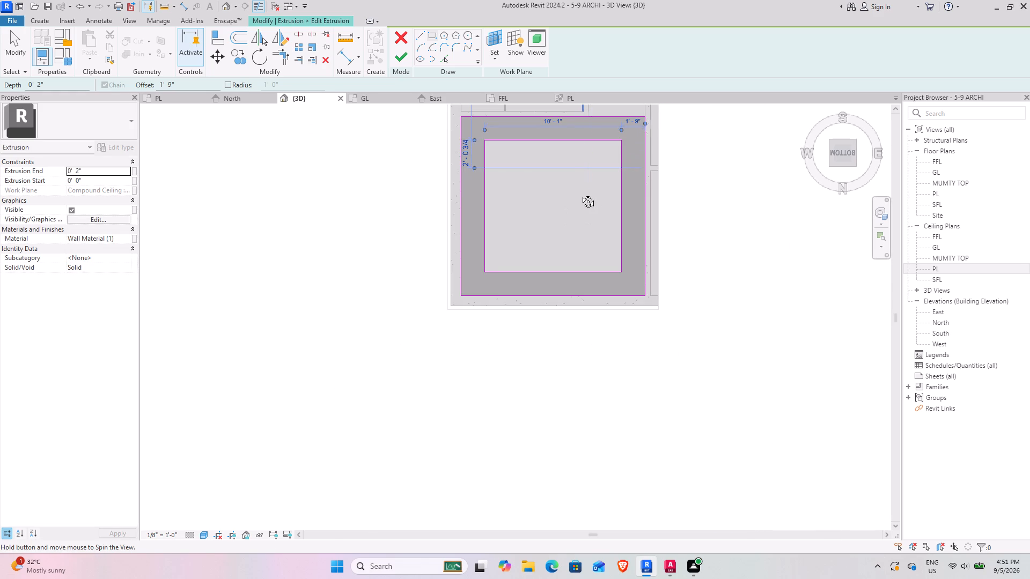
{"action": "middle_click_drag", "start_coordinate": [580, 194], "coordinate": [561, 153], "text": "shift"}
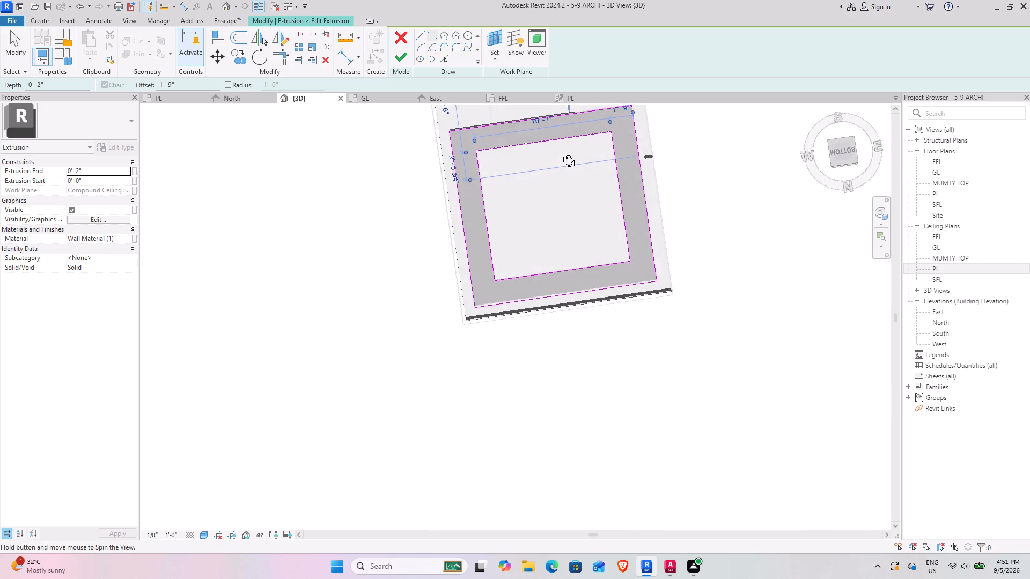
{"action": "middle_click_drag", "start_coordinate": [561, 153], "coordinate": [570, 146], "text": "shift"}
{"action": "left_click", "coordinate": [837, 151]}
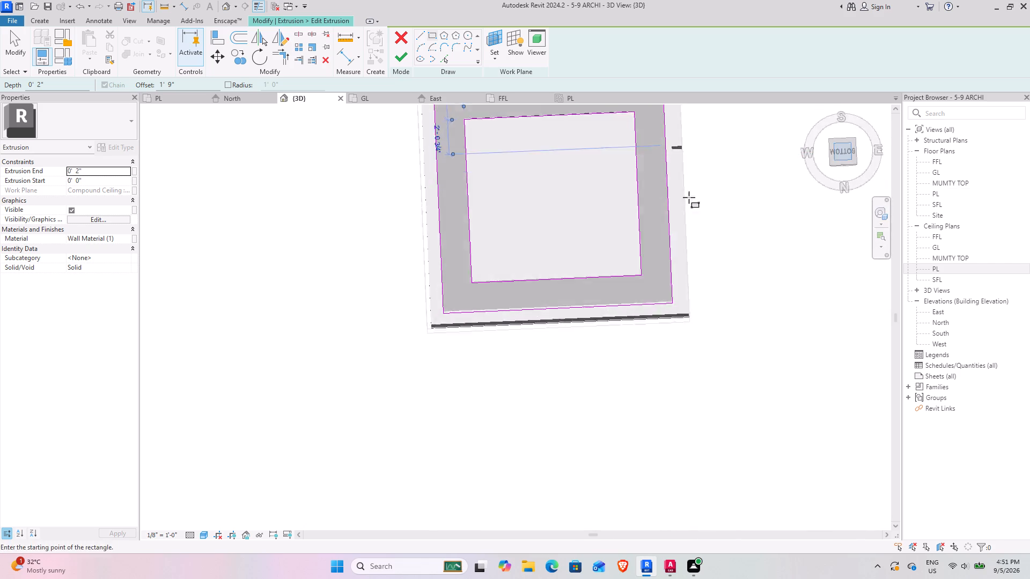
{"action": "scroll", "coordinate": [601, 192], "scroll_direction": "down", "scroll_amount": 2}
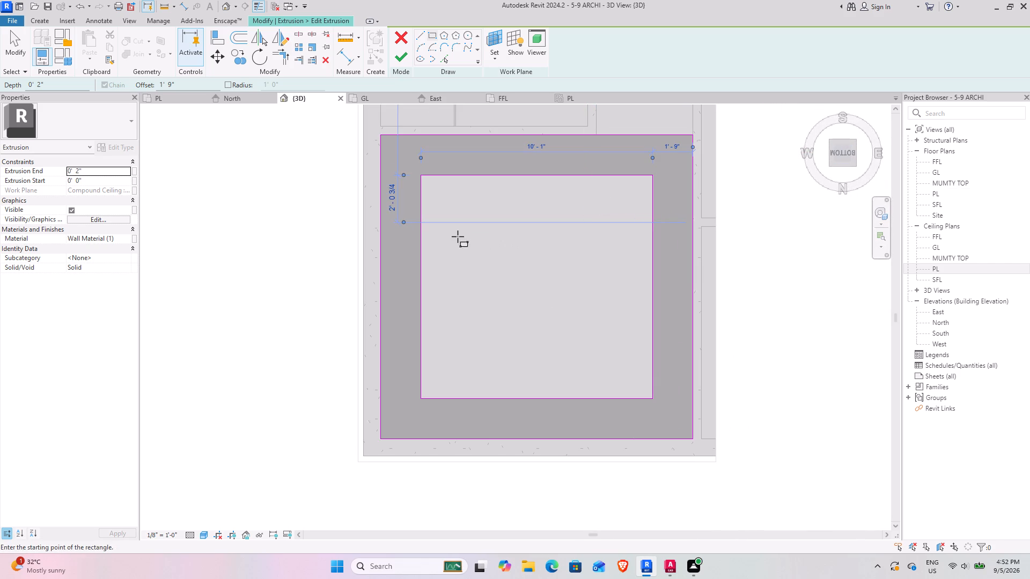
{"action": "left_click", "coordinate": [396, 64]}
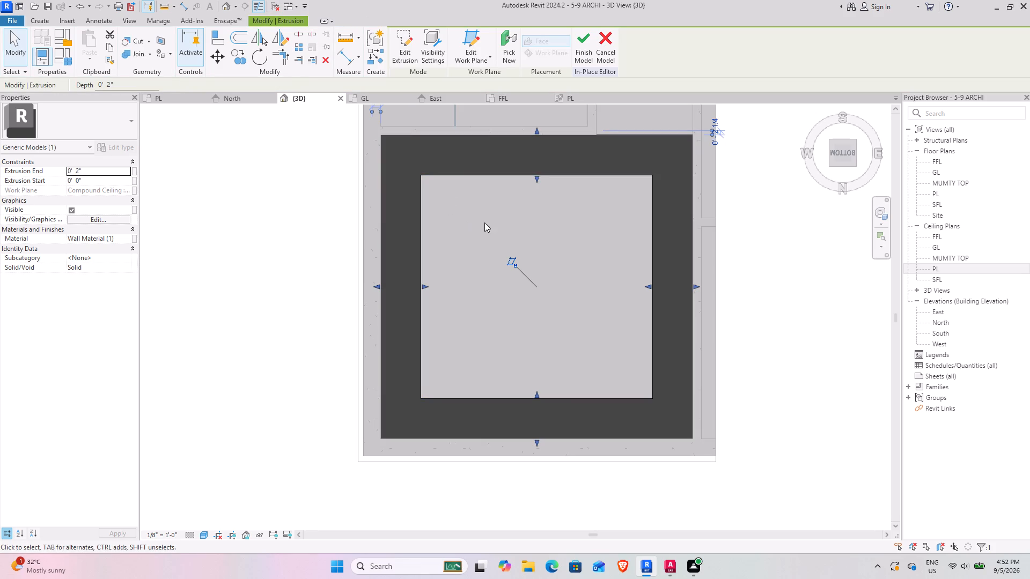
Switch the 3D view to wireframe display.
{"action": "left_click", "coordinate": [214, 533]}
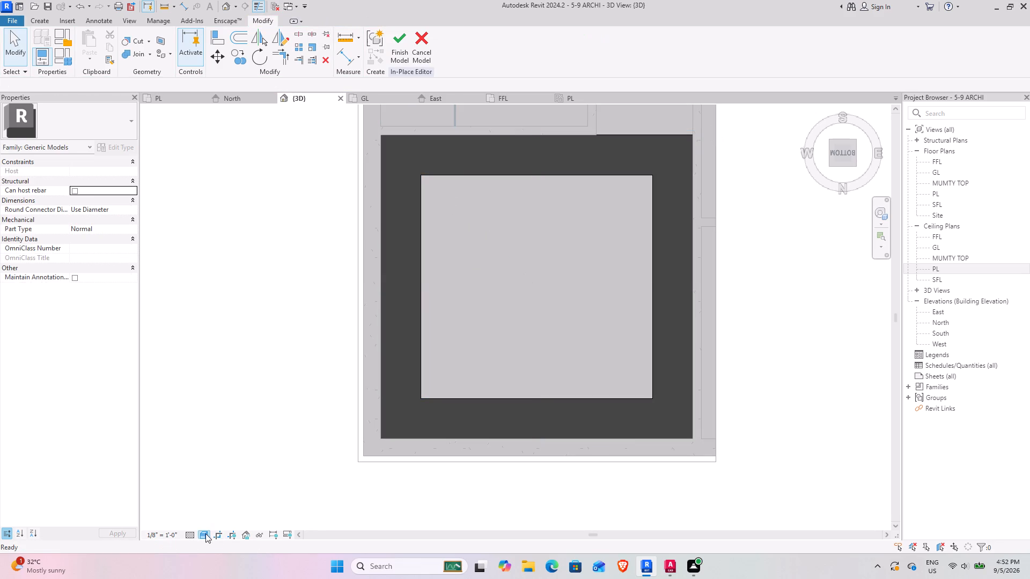
{"action": "left_click", "coordinate": [205, 533]}
{"action": "left_click", "coordinate": [216, 537]}
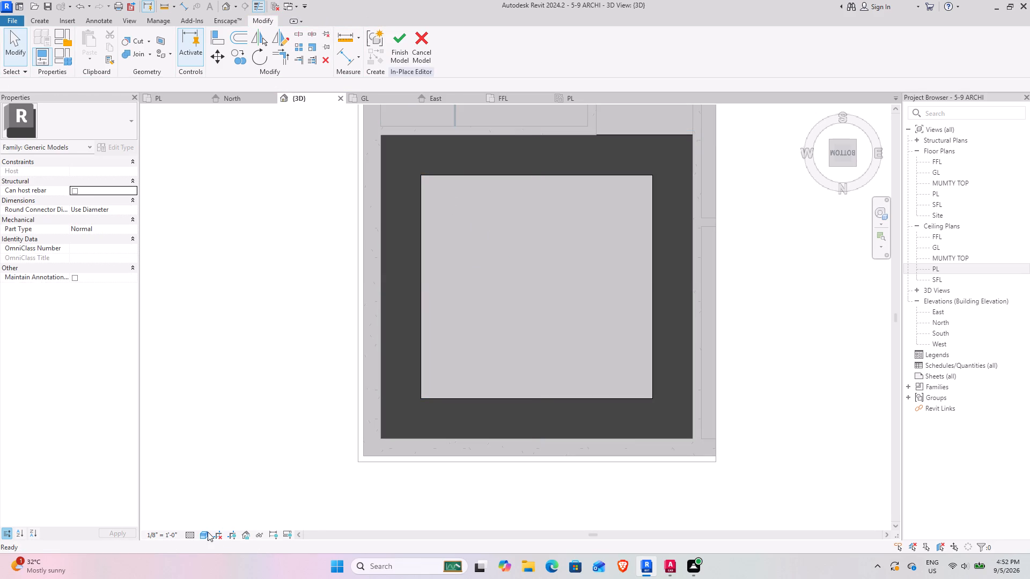
{"action": "left_click", "coordinate": [207, 532]}
{"action": "left_click", "coordinate": [219, 476]}
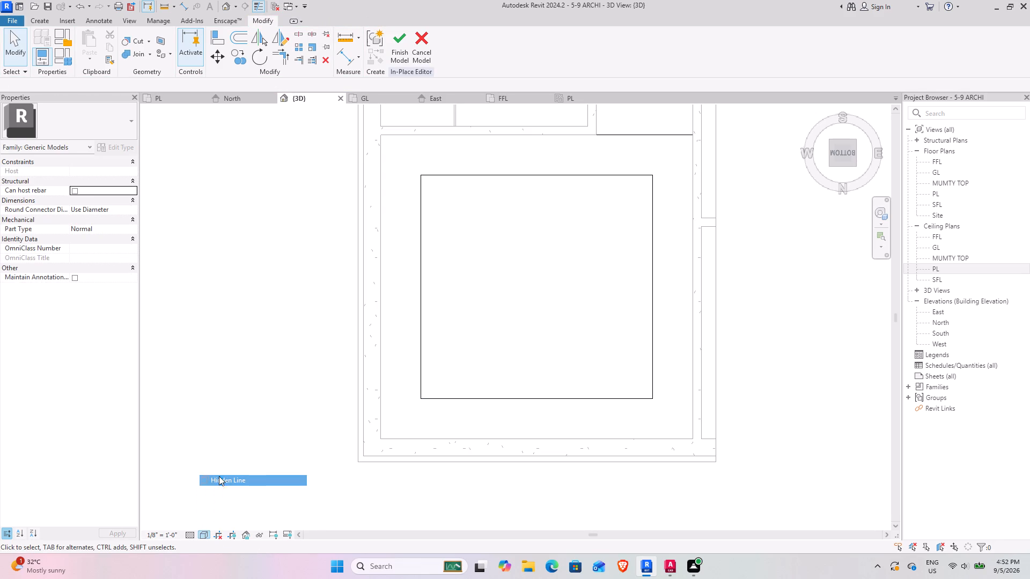
{"action": "left_click", "coordinate": [202, 537]}
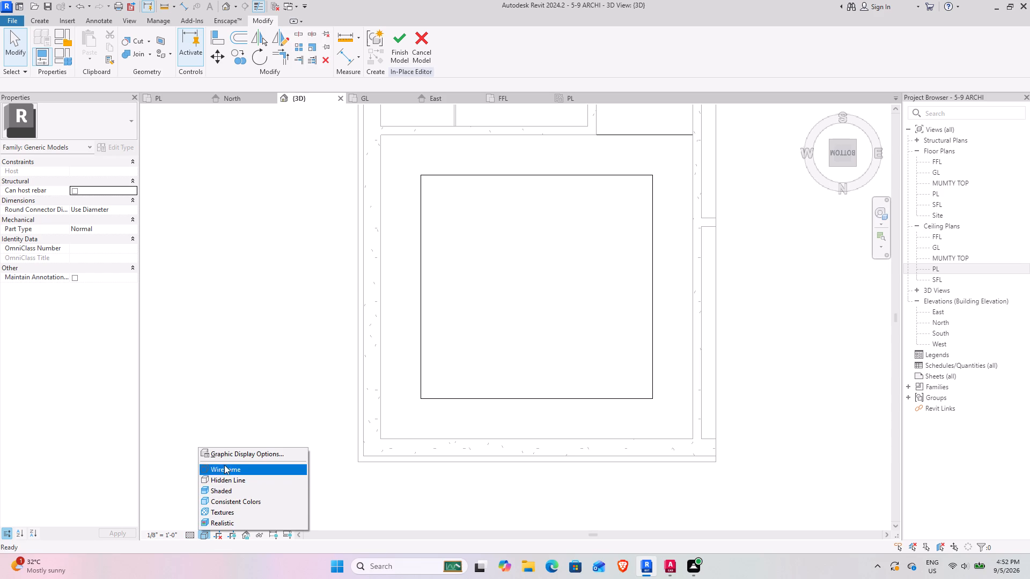
{"action": "left_click", "coordinate": [225, 468]}
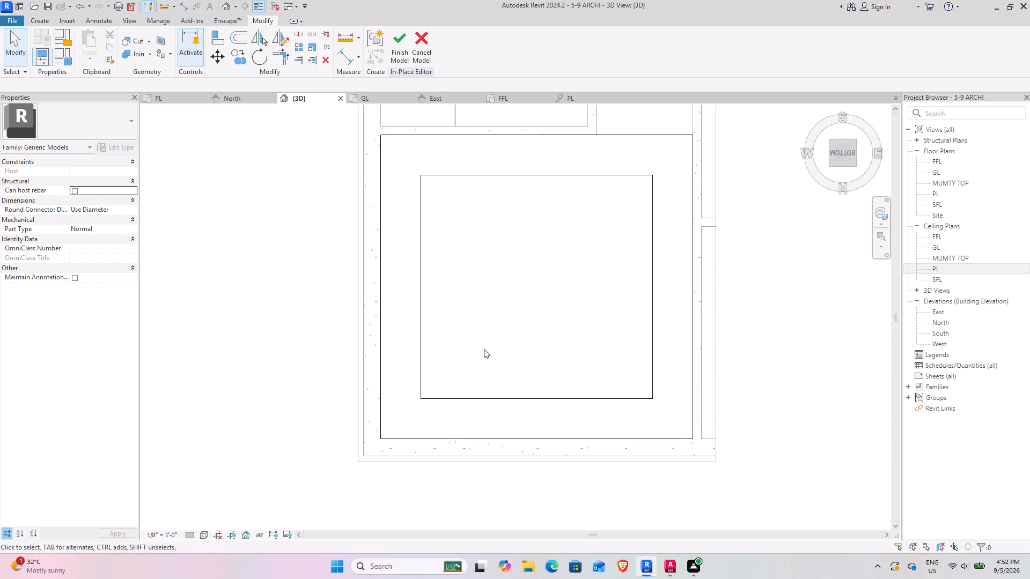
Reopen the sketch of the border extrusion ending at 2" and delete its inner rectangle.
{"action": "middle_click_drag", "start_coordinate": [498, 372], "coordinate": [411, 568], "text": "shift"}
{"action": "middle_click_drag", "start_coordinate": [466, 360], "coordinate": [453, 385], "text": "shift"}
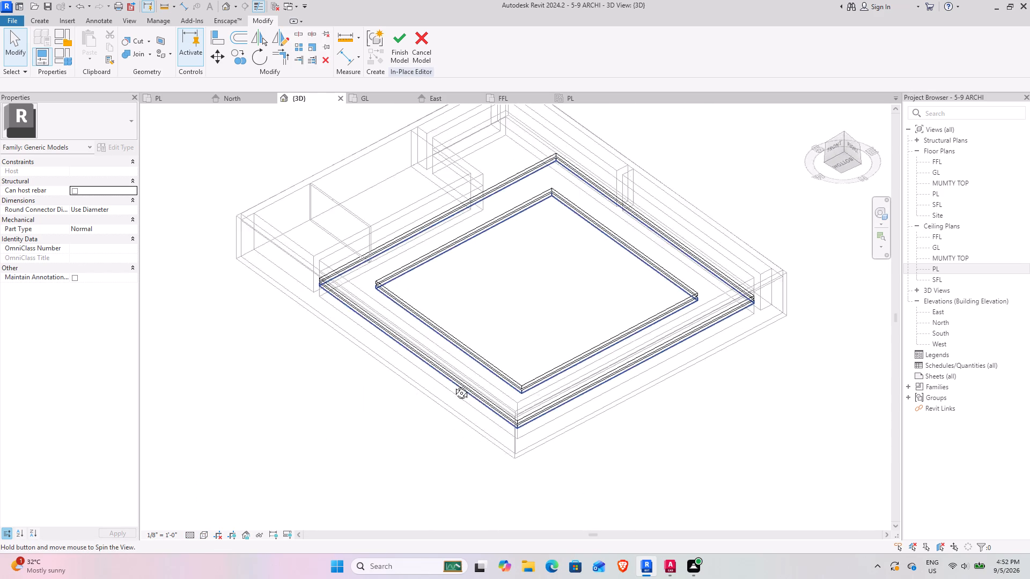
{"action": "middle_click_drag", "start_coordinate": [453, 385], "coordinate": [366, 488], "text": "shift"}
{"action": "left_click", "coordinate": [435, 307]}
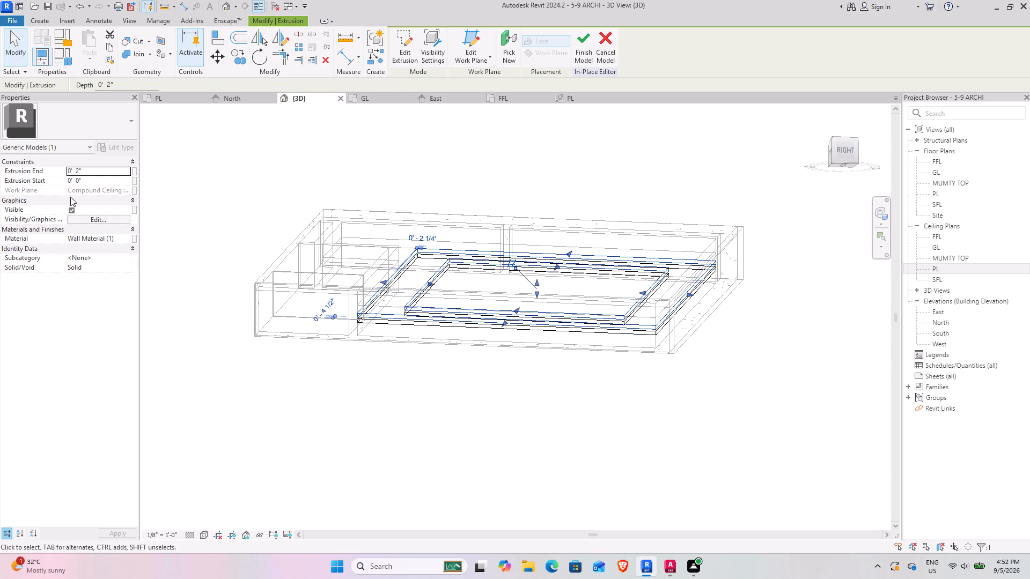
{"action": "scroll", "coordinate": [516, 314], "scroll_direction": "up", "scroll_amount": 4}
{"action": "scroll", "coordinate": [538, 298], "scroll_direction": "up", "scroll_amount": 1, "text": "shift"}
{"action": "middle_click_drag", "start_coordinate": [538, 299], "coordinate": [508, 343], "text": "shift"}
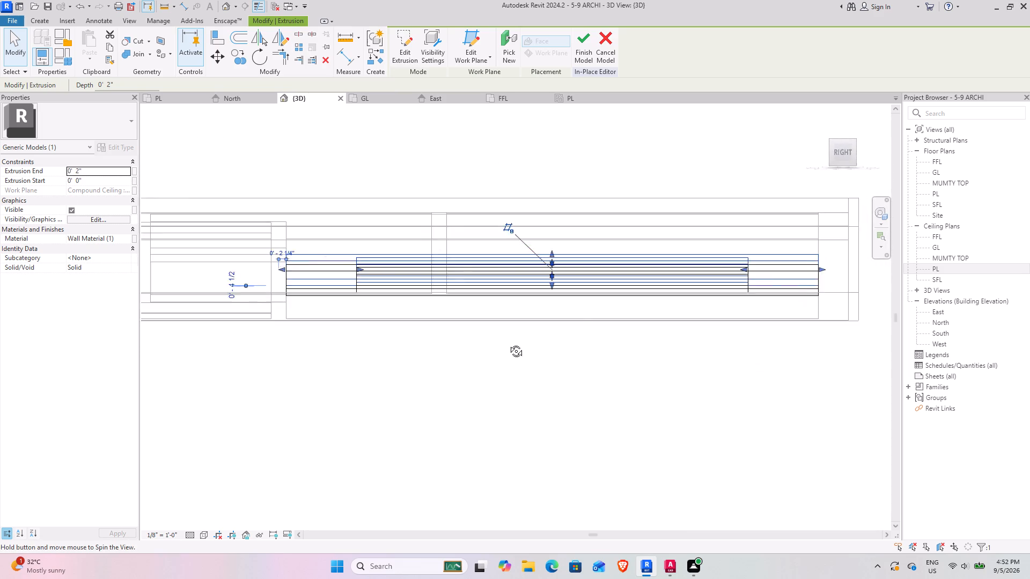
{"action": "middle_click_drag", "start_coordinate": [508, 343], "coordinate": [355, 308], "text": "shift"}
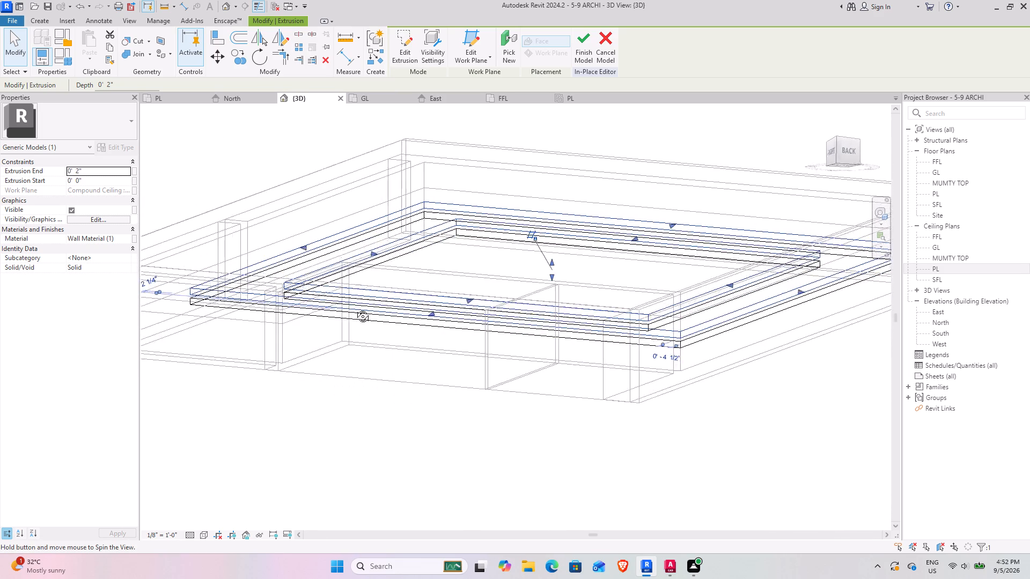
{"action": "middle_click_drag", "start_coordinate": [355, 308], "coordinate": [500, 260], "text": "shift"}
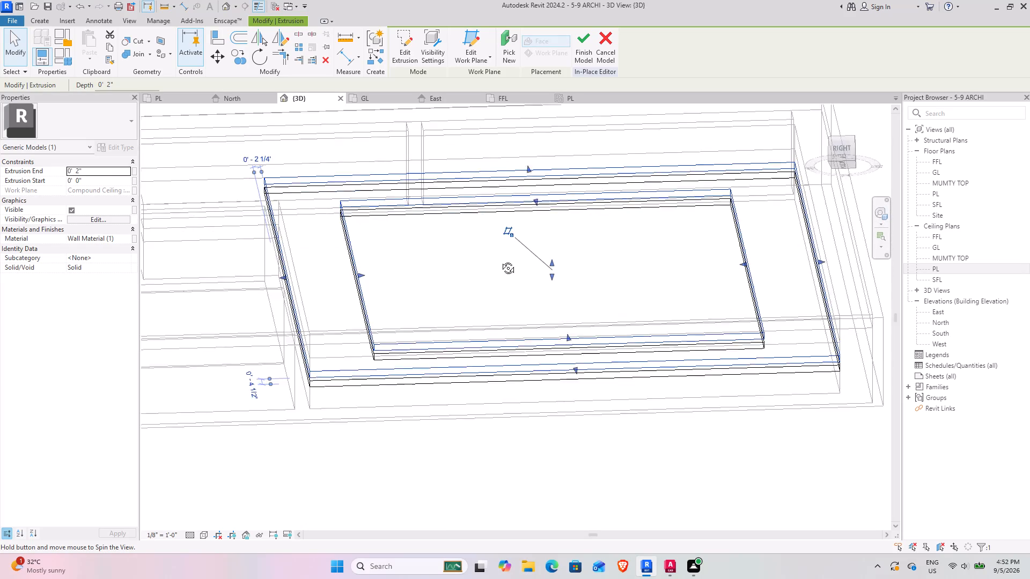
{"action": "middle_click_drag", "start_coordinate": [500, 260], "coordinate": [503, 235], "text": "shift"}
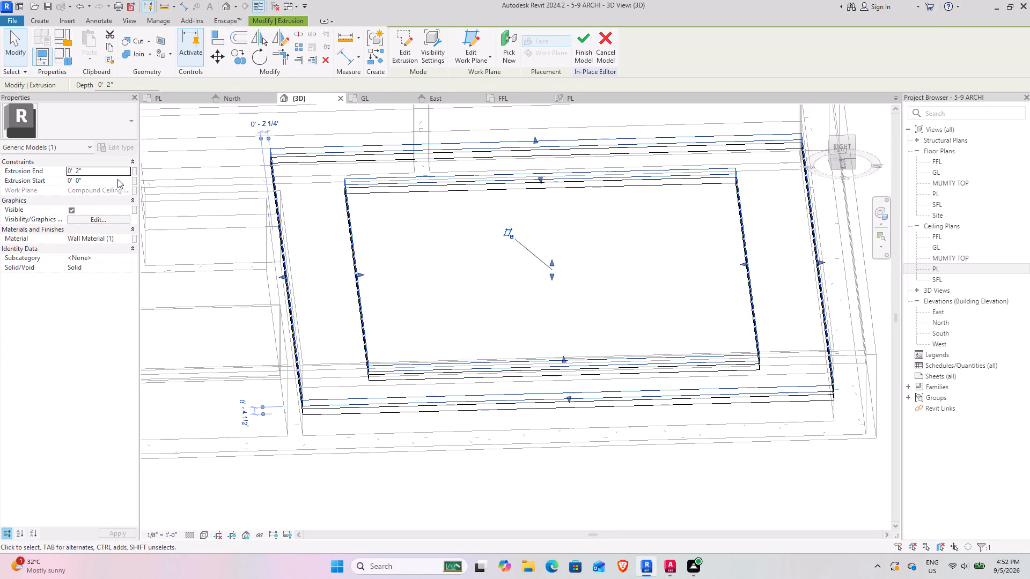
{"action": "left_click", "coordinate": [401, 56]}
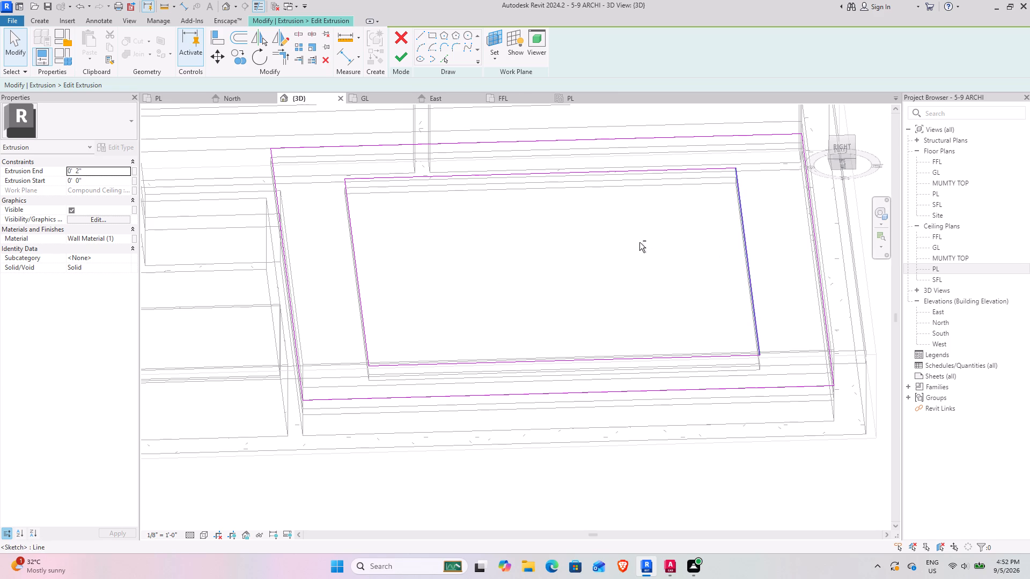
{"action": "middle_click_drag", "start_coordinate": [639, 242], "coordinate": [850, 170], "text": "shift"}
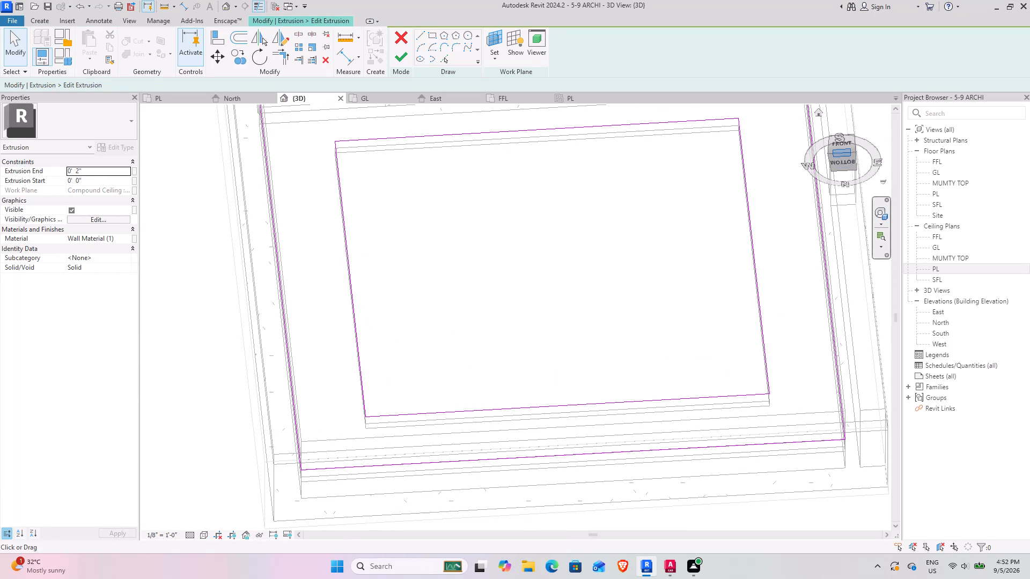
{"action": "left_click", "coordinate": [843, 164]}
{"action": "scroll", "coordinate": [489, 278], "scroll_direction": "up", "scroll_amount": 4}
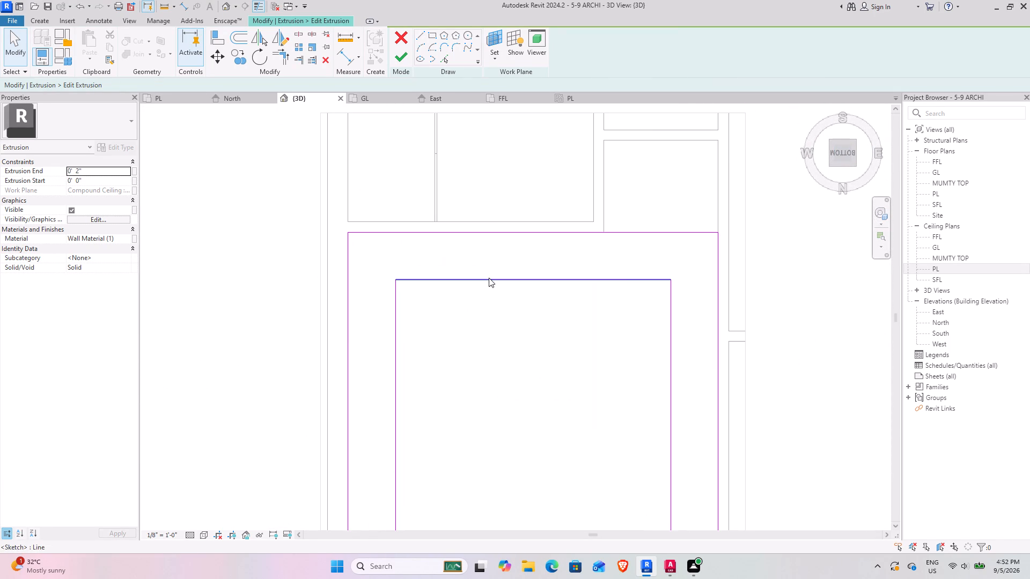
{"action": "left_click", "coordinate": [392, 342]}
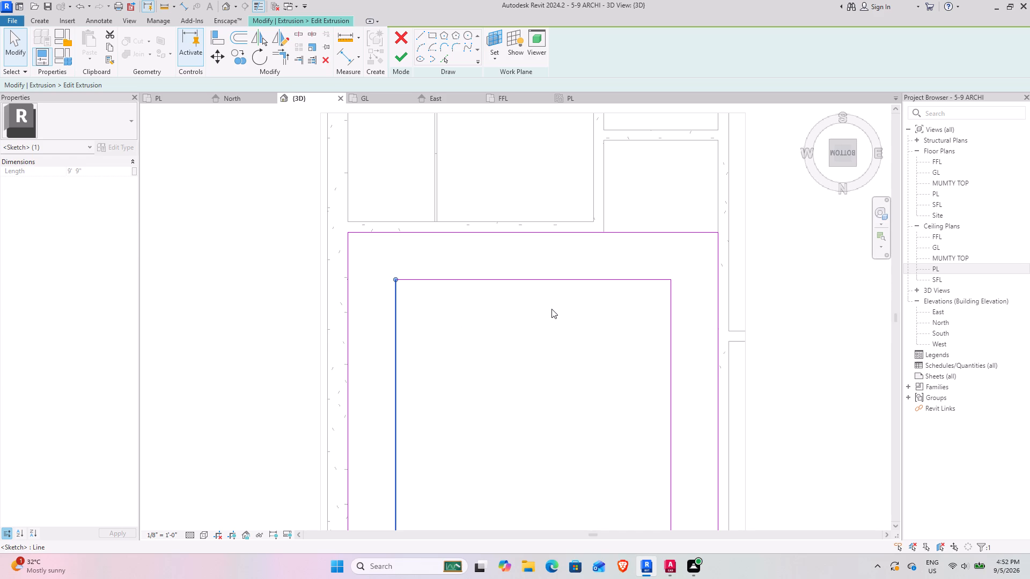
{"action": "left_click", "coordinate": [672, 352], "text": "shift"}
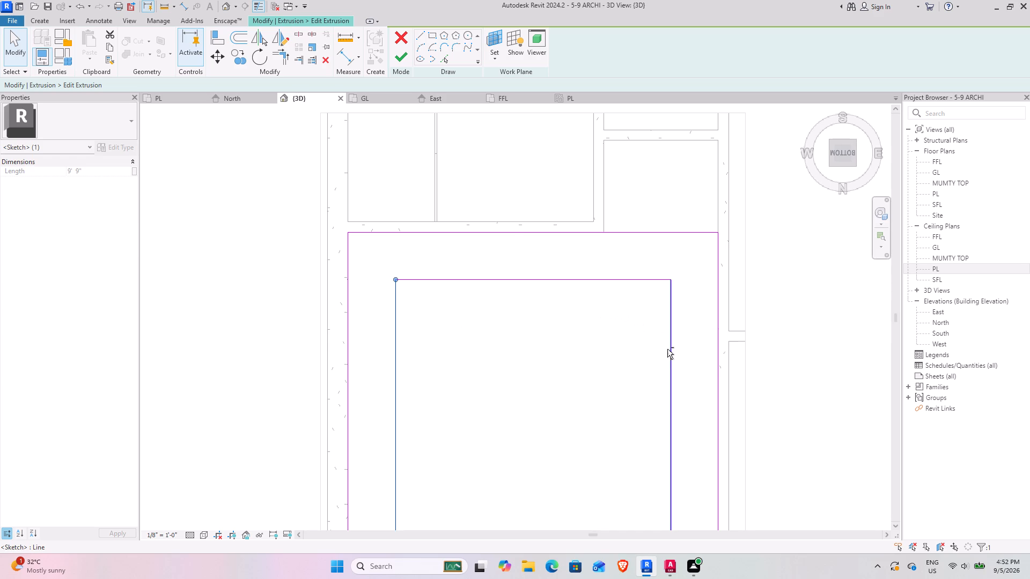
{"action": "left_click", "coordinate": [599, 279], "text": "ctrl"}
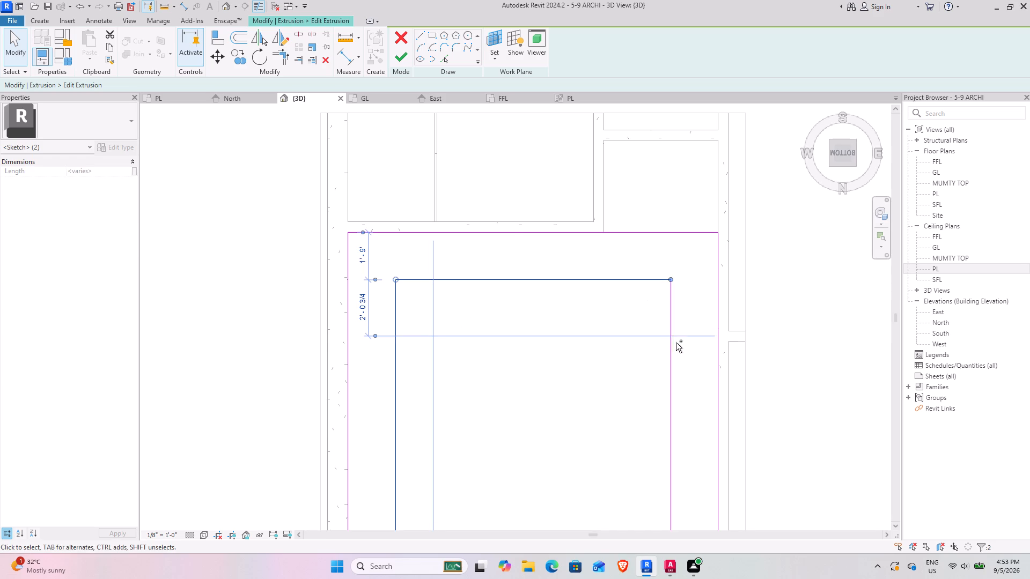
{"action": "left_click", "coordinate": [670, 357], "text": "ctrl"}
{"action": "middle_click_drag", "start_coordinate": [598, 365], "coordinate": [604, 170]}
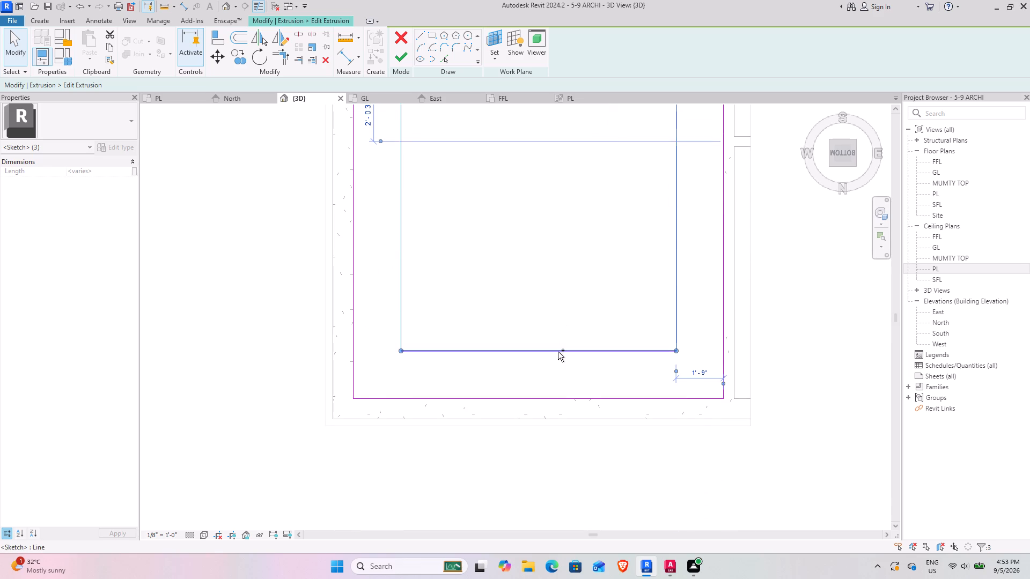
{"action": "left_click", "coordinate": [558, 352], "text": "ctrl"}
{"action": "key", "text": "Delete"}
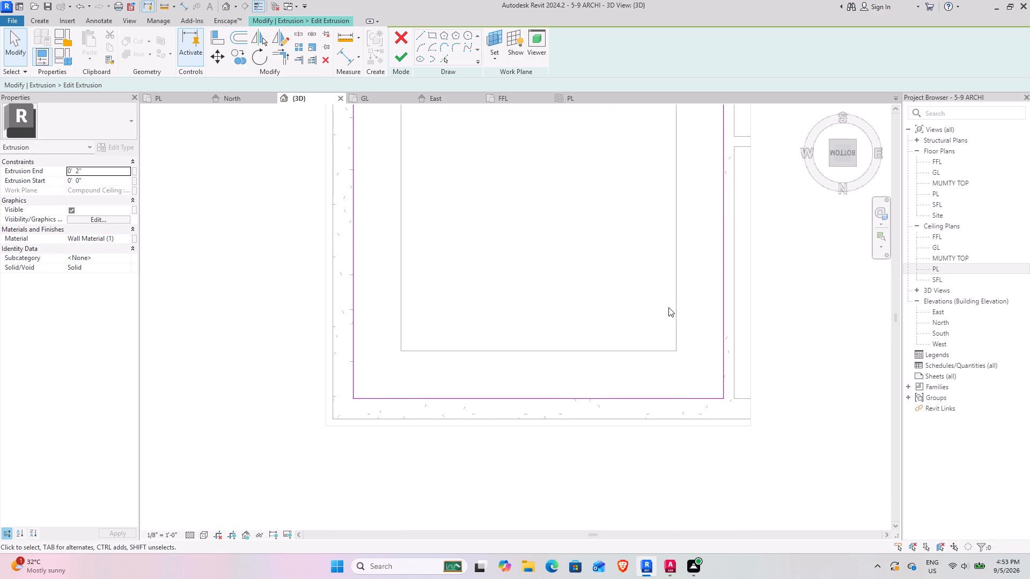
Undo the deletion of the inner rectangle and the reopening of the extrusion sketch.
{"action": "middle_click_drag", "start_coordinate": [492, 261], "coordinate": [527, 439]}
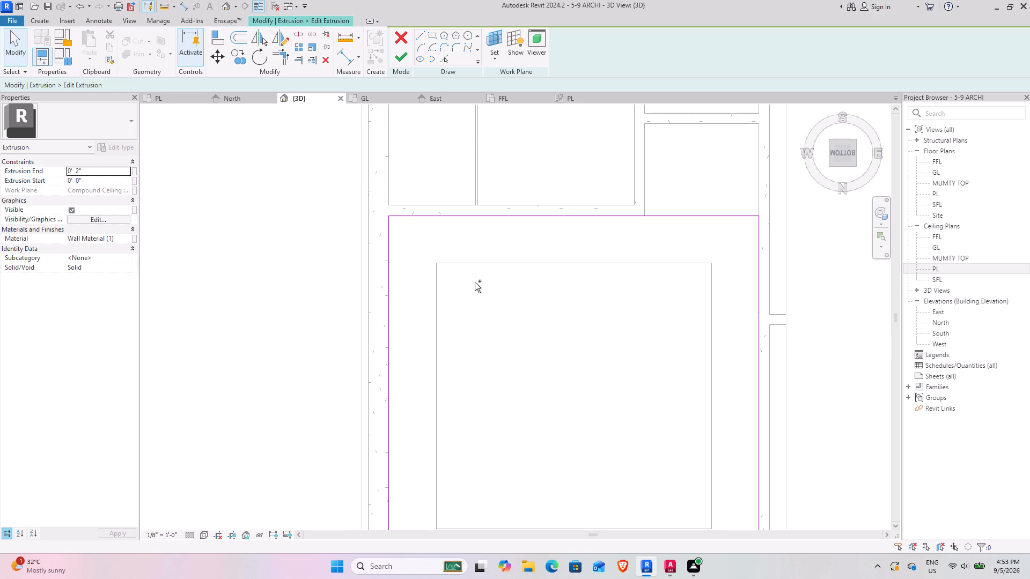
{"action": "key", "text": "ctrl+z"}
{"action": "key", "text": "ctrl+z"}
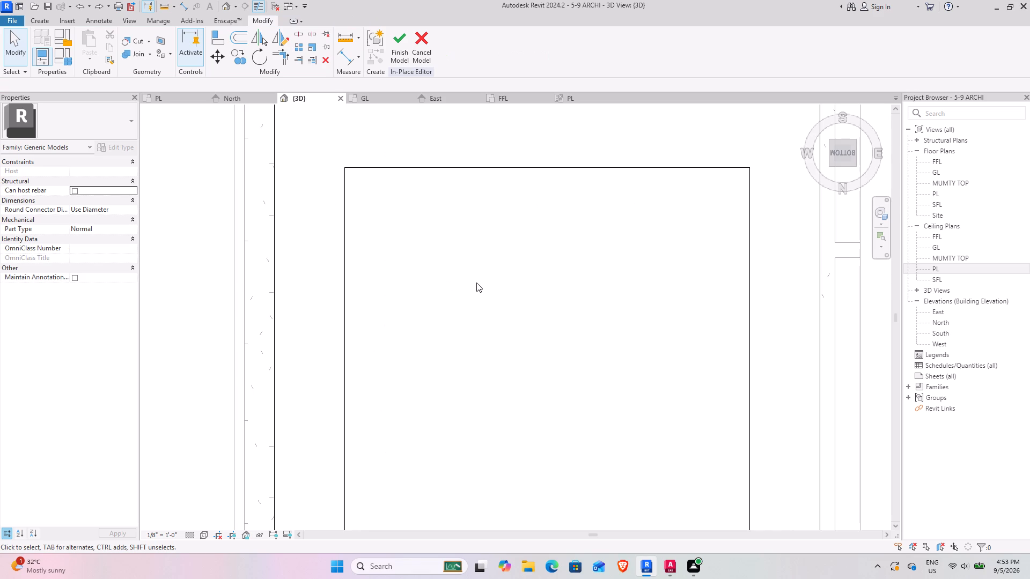
Reopen the sketch of the border extrusion running from 3" to 5" and delete its inner rectangle.
{"action": "scroll", "coordinate": [476, 283], "scroll_direction": "down", "scroll_amount": 5}
{"action": "middle_click_drag", "start_coordinate": [500, 288], "coordinate": [437, 457], "text": "shift"}
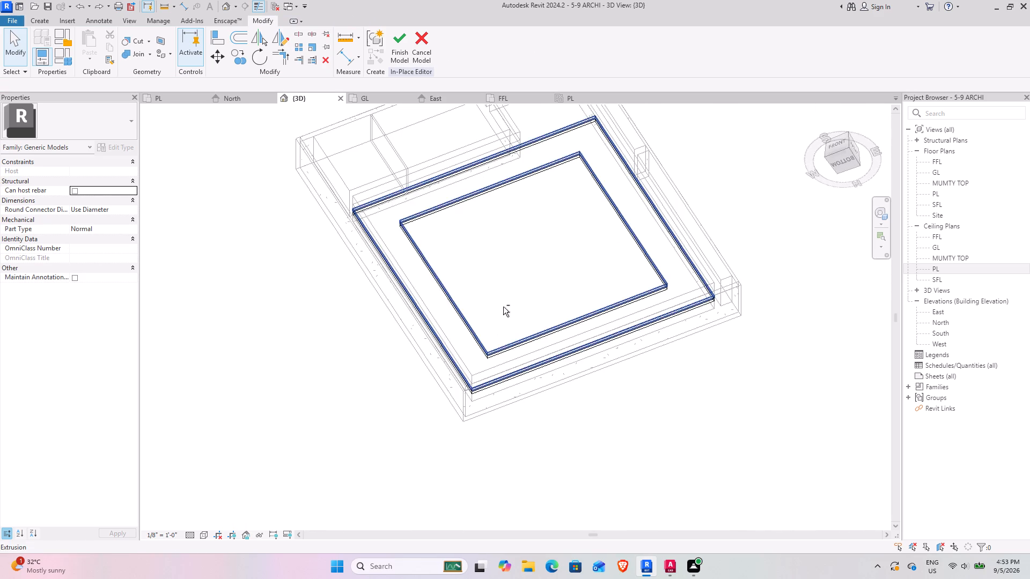
{"action": "middle_click_drag", "start_coordinate": [508, 283], "coordinate": [417, 474], "text": "shift"}
{"action": "scroll", "coordinate": [478, 187], "scroll_direction": "up", "scroll_amount": 4}
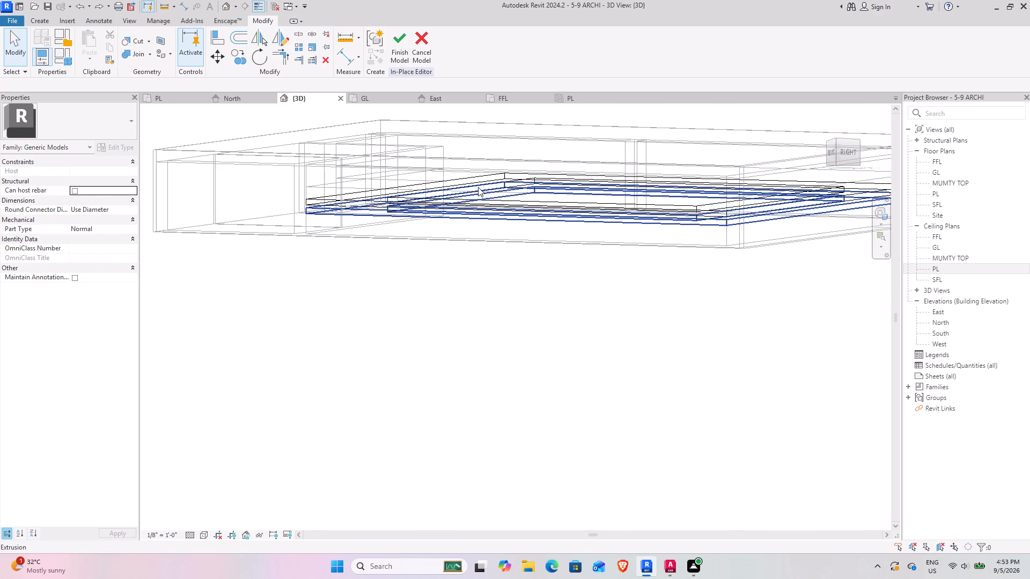
{"action": "left_click", "coordinate": [483, 177]}
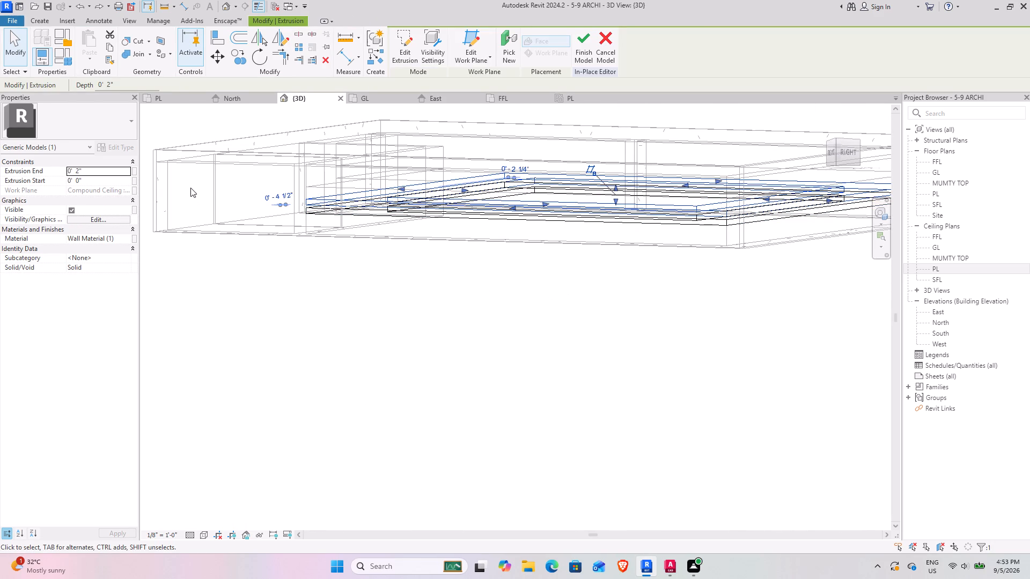
{"action": "left_click", "coordinate": [537, 194]}
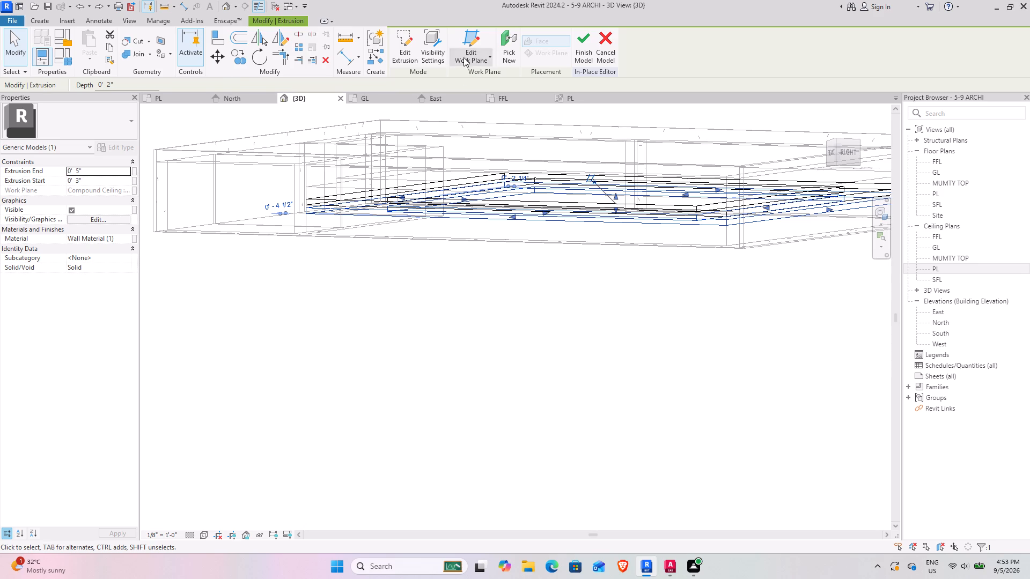
{"action": "left_click", "coordinate": [396, 51]}
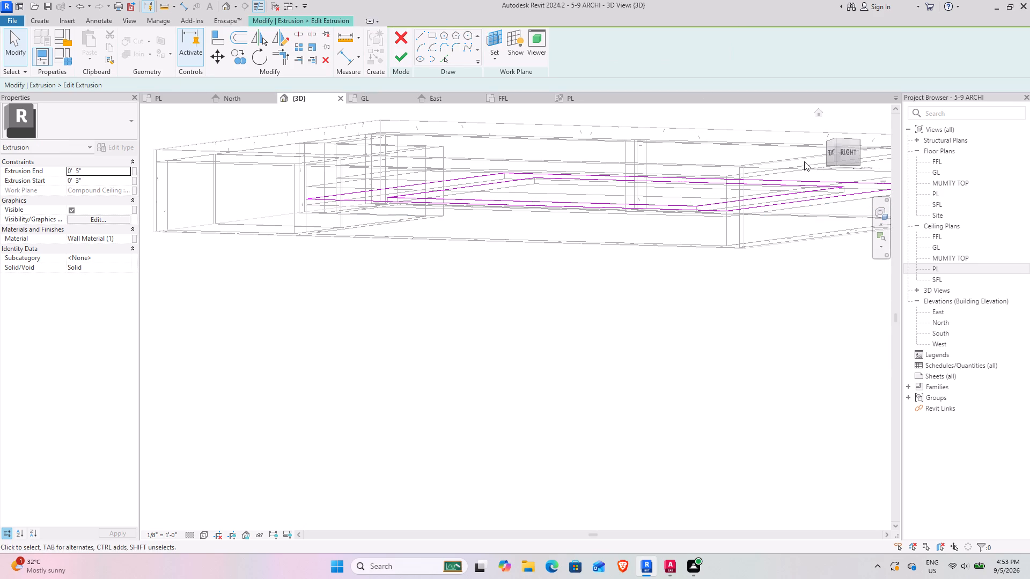
{"action": "middle_click_drag", "start_coordinate": [657, 318], "coordinate": [683, 323], "text": "shift"}
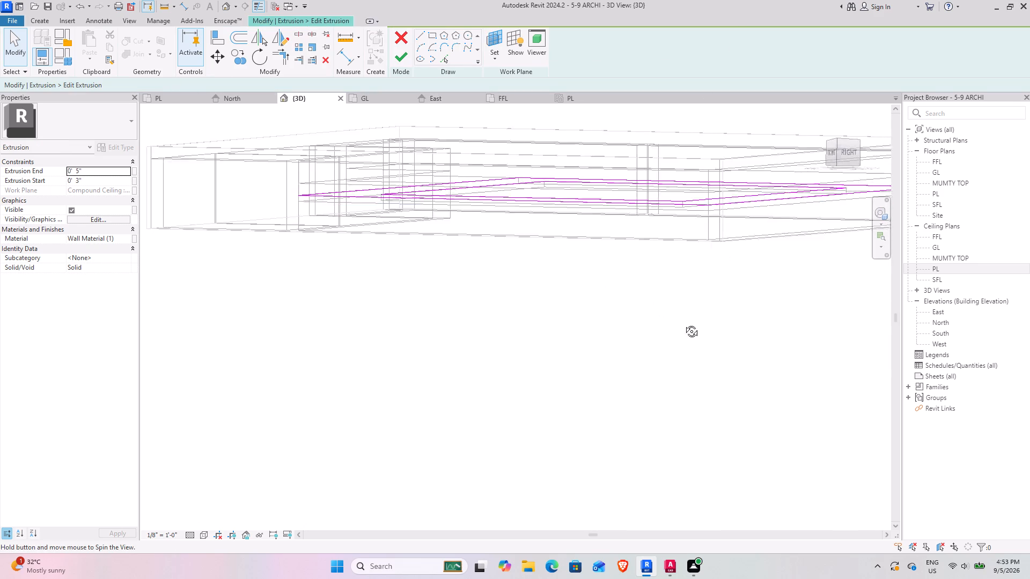
{"action": "middle_click_drag", "start_coordinate": [683, 323], "coordinate": [812, 172], "text": "shift"}
{"action": "left_click", "coordinate": [844, 162]}
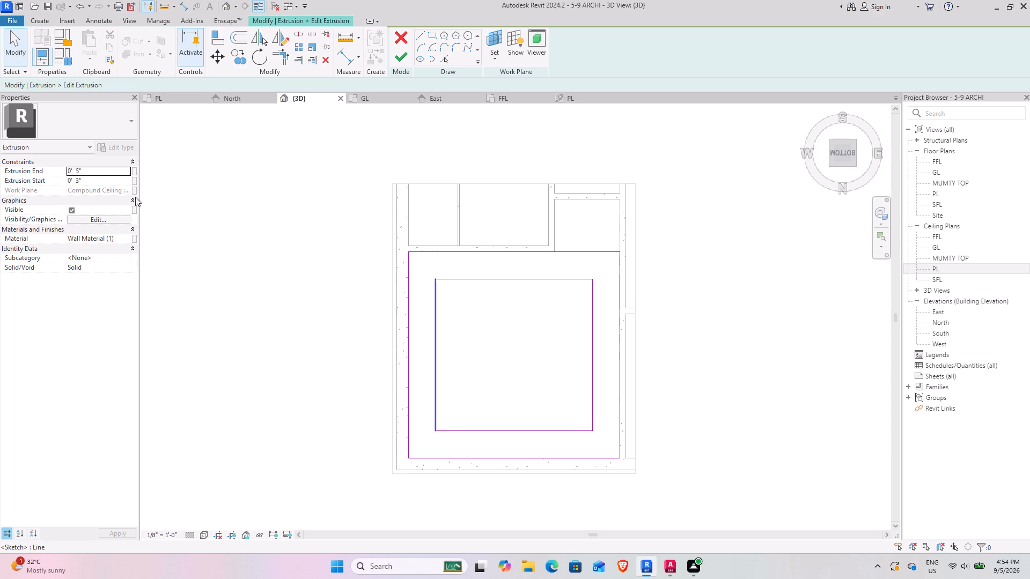
{"action": "left_click", "coordinate": [432, 304]}
{"action": "left_click", "coordinate": [473, 282], "text": "ctrl"}
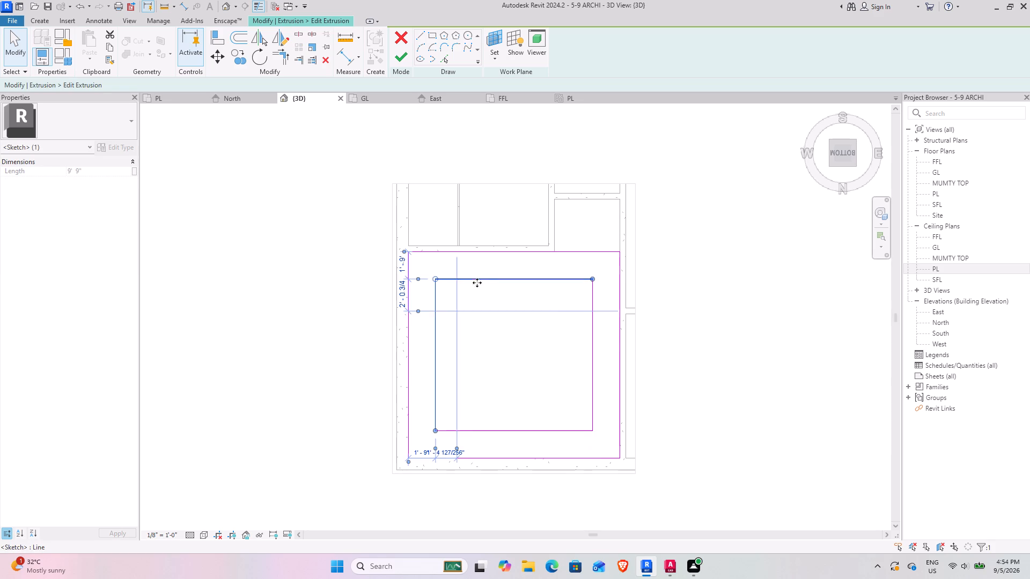
{"action": "left_click_drag", "start_coordinate": [587, 351], "coordinate": [588, 357], "text": "ctrl"}
{"action": "left_click", "coordinate": [518, 429], "text": "ctrl"}
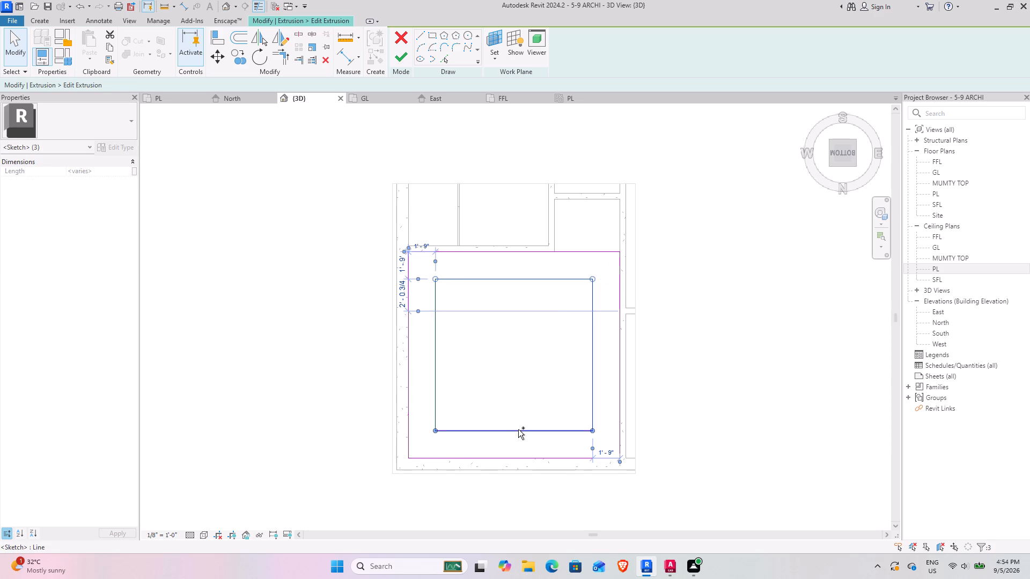
{"action": "key", "text": "Delete"}
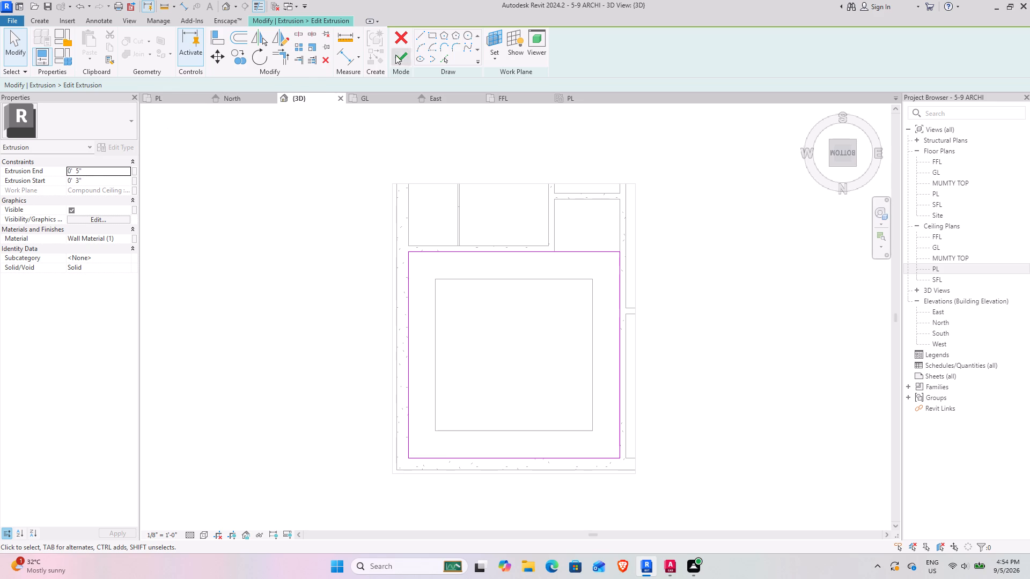
Draw a rectangle offset 2' 0" inside the sketch's outer boundary, and finish the extrusion sketch and the in-place model.
{"action": "left_click", "coordinate": [435, 33]}
{"action": "left_click", "coordinate": [199, 88]}
{"action": "left_click_drag", "start_coordinate": [196, 88], "coordinate": [195, 88]}
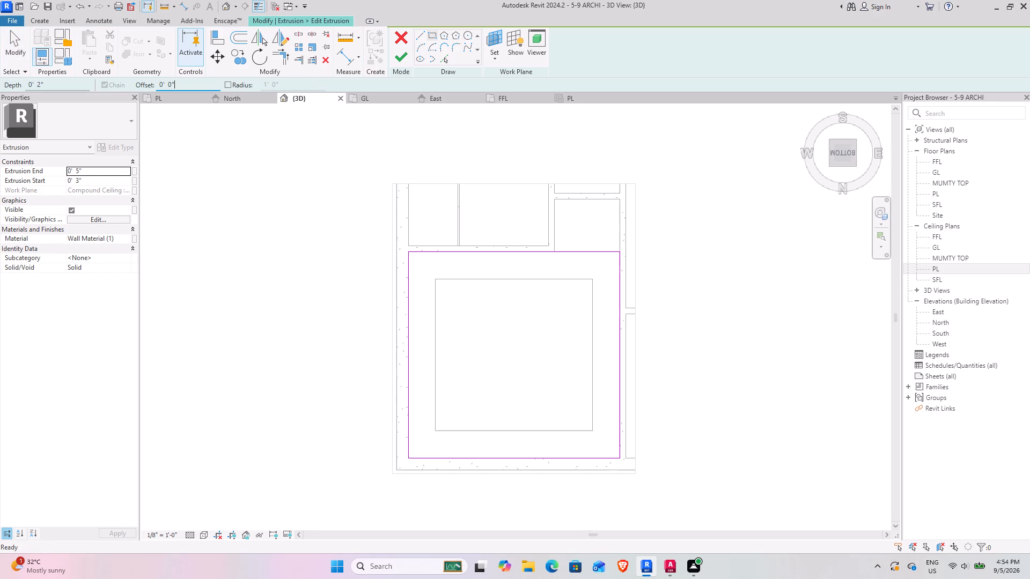
{"action": "left_click_drag", "start_coordinate": [195, 88], "coordinate": [143, 80]}
{"action": "type", "text": "2'"}
{"action": "key", "text": "Return"}
{"action": "left_click", "coordinate": [407, 250]}
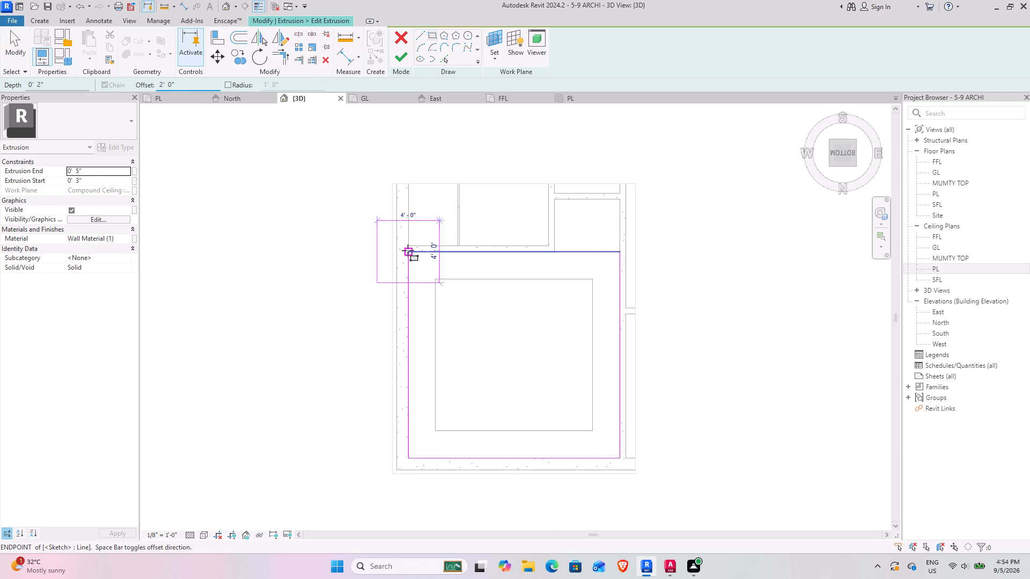
{"action": "key", "text": "space"}
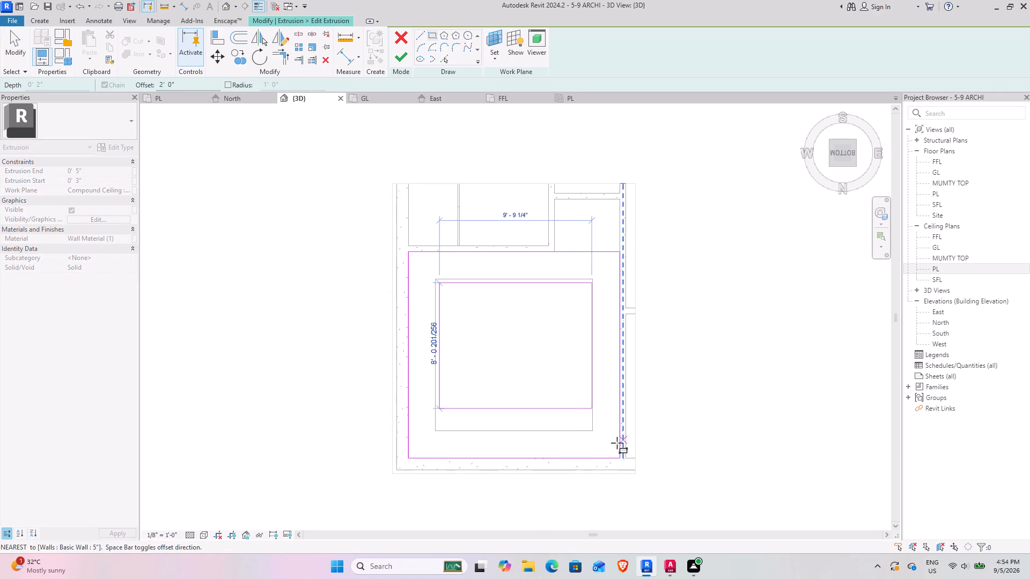
{"action": "left_click", "coordinate": [620, 455]}
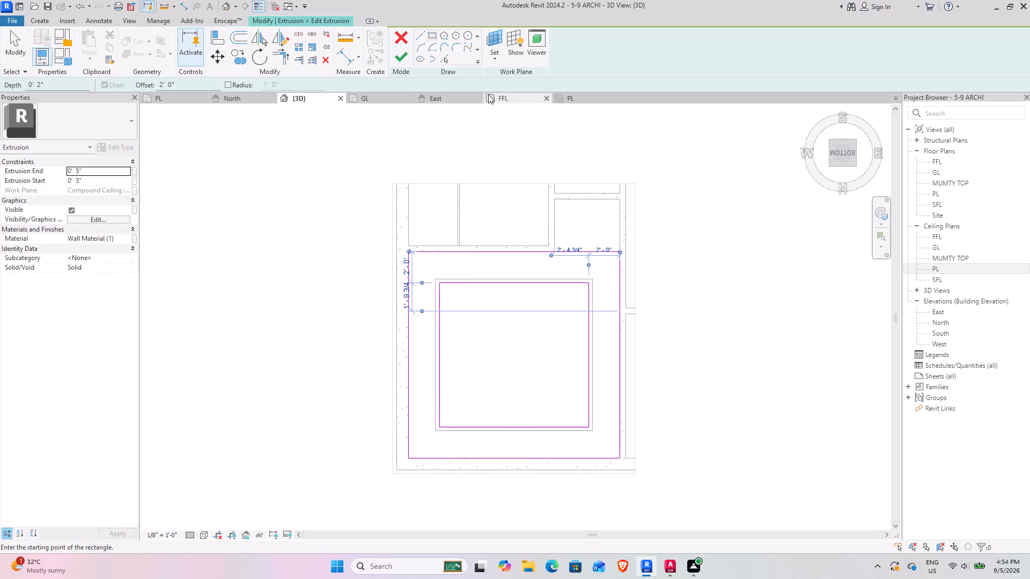
{"action": "left_click", "coordinate": [399, 58]}
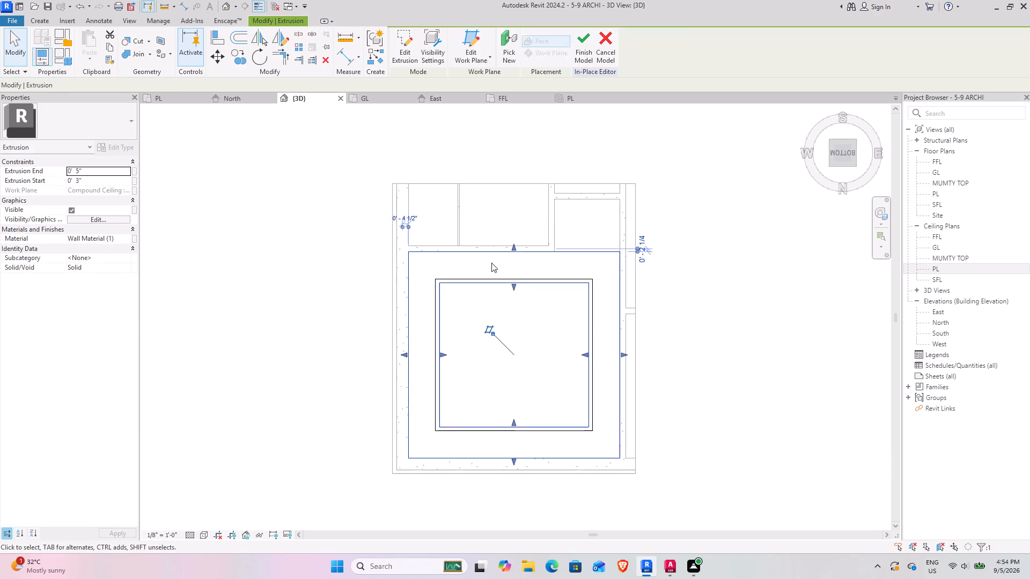
{"action": "left_click", "coordinate": [580, 50]}
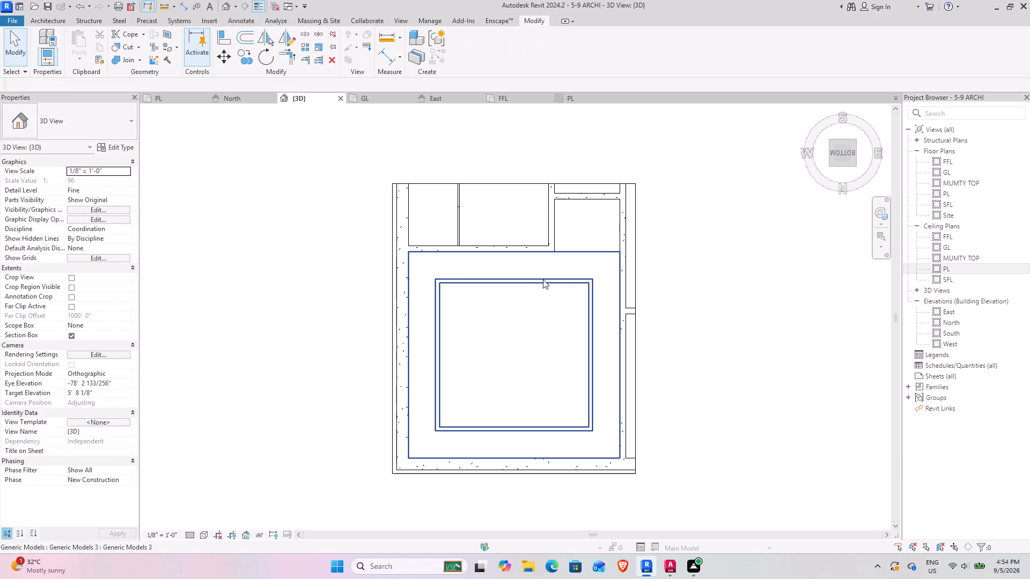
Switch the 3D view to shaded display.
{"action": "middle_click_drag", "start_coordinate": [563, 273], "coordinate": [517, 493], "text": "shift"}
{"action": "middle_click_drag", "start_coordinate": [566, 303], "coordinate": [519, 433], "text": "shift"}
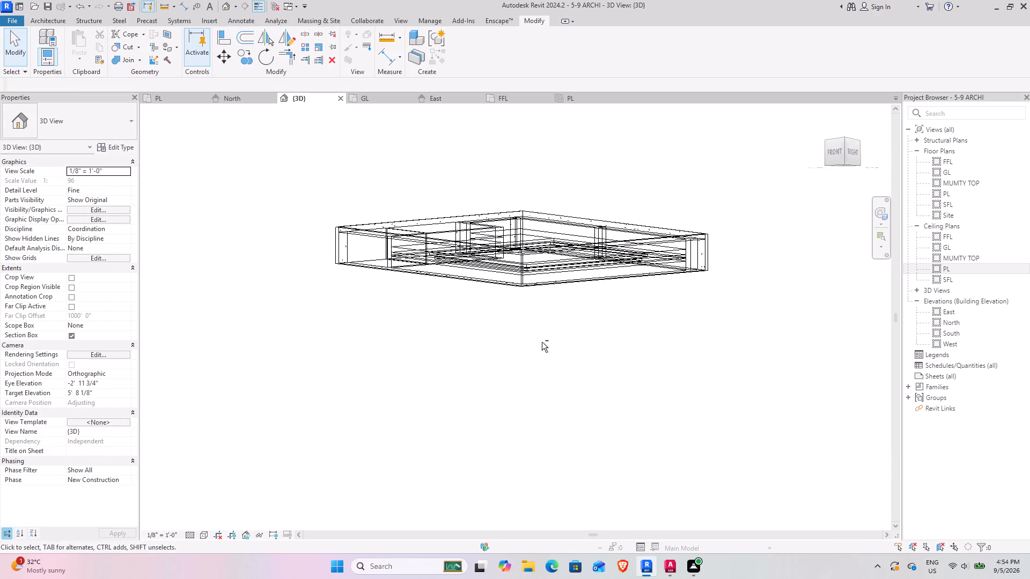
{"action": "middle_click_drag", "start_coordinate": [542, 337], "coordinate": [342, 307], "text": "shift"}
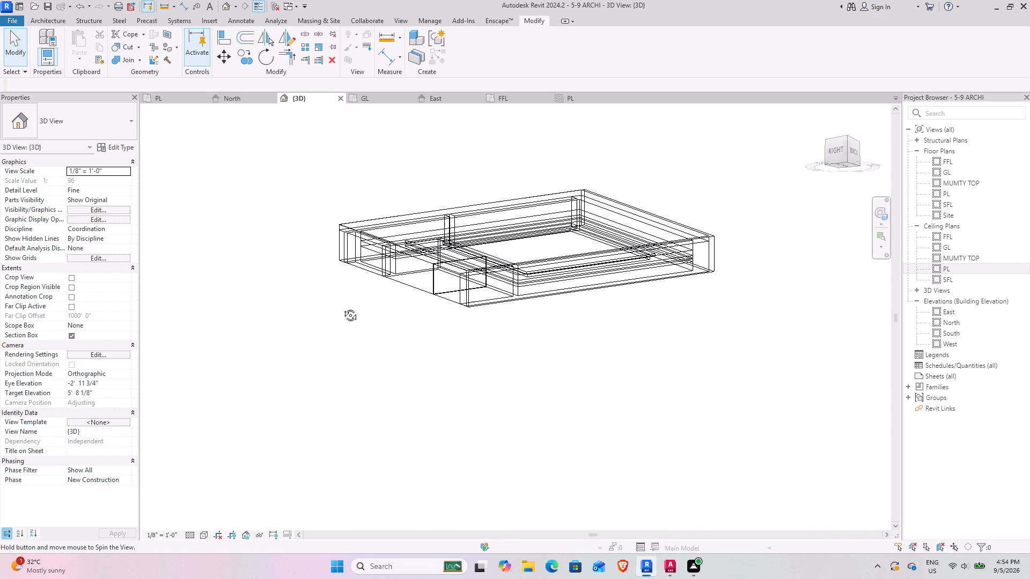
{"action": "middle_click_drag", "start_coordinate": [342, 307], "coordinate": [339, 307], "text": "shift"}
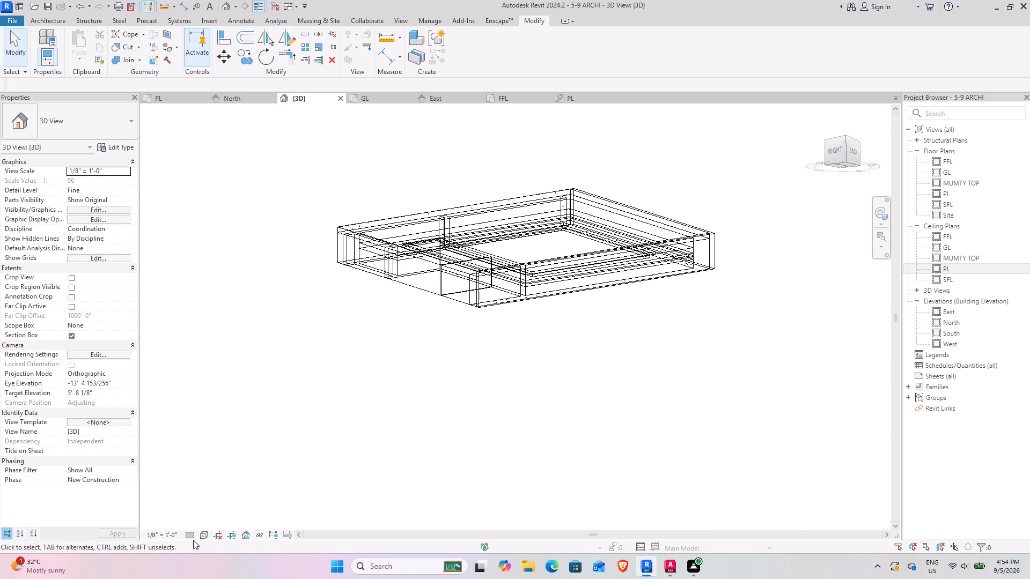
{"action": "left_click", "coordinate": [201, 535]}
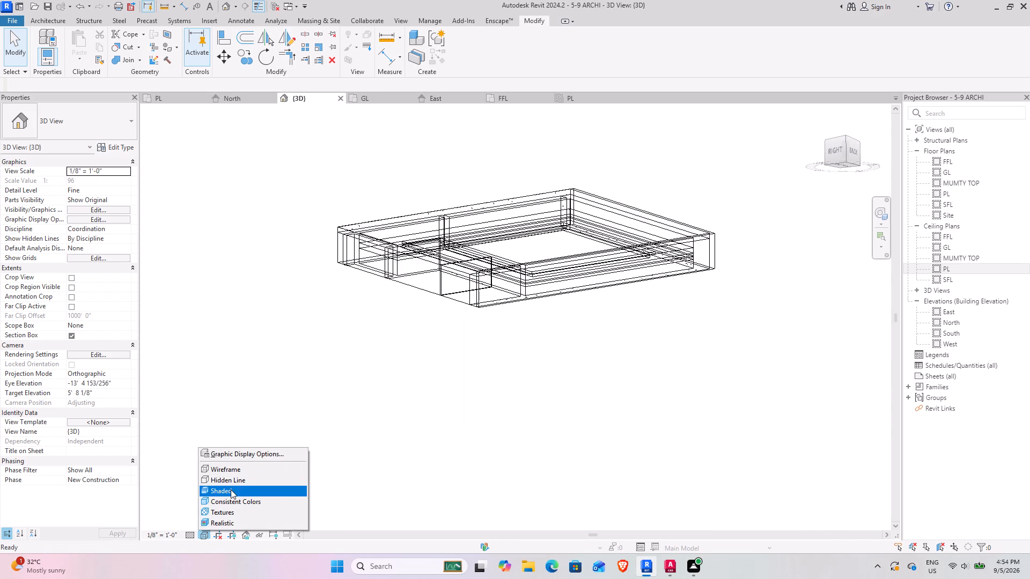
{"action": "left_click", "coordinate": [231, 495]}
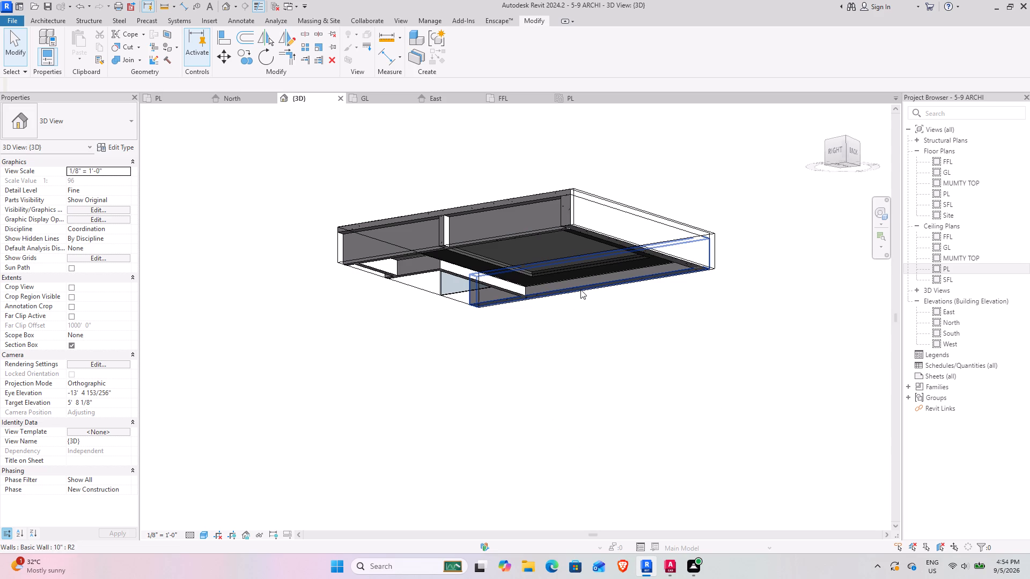
Examine the stepped inner edges of the bedroom ceiling border from below.
{"action": "middle_click_drag", "start_coordinate": [589, 303], "coordinate": [705, 248], "text": "shift"}
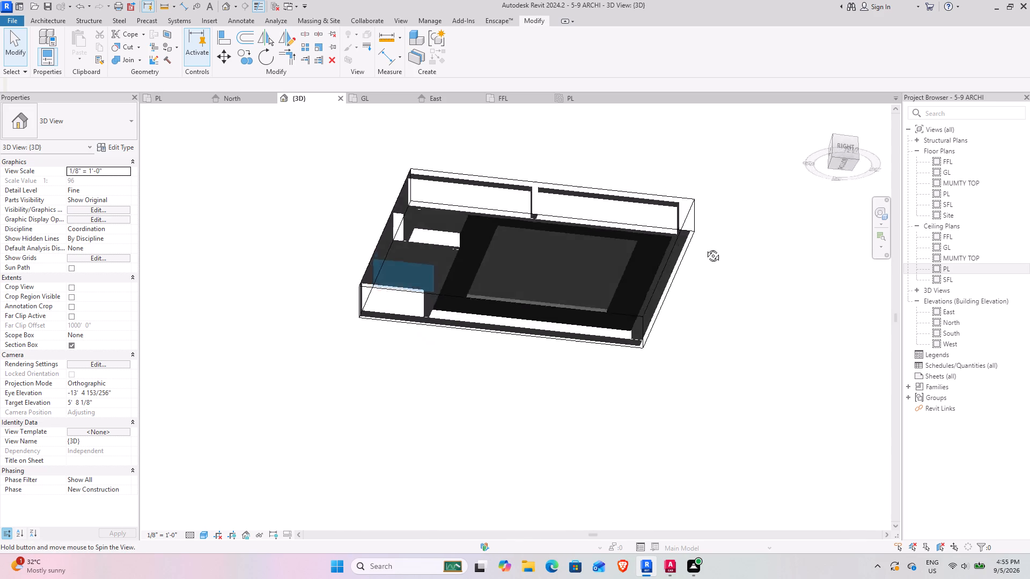
{"action": "middle_click_drag", "start_coordinate": [705, 248], "coordinate": [636, 283], "text": "shift"}
{"action": "scroll", "coordinate": [450, 277], "scroll_direction": "up", "scroll_amount": 4}
{"action": "scroll", "coordinate": [610, 303], "scroll_direction": "up", "scroll_amount": 4}
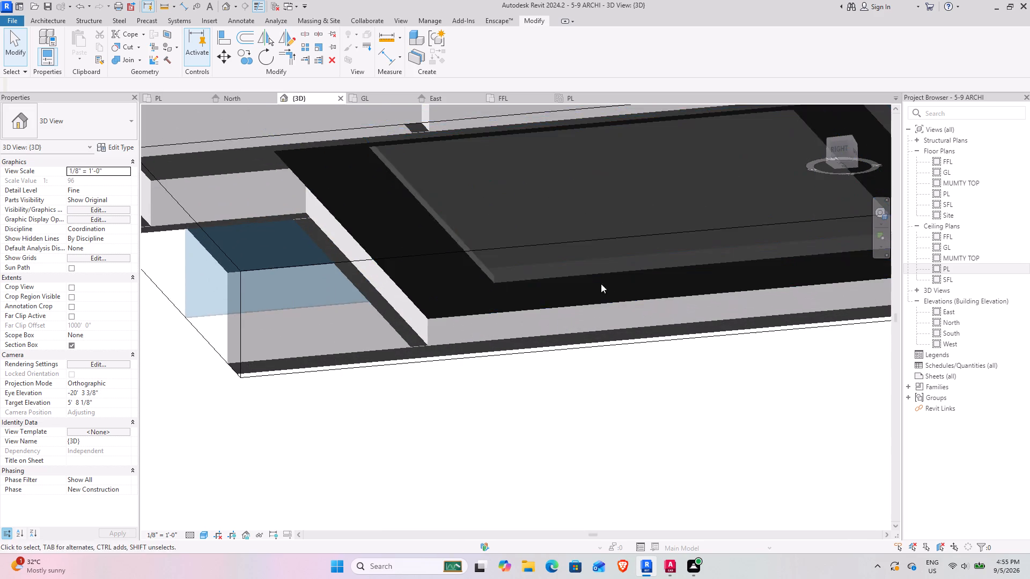
{"action": "scroll", "coordinate": [541, 273], "scroll_direction": "up", "scroll_amount": 1, "text": "shift"}
{"action": "middle_click_drag", "start_coordinate": [541, 273], "coordinate": [447, 278], "text": "shift"}
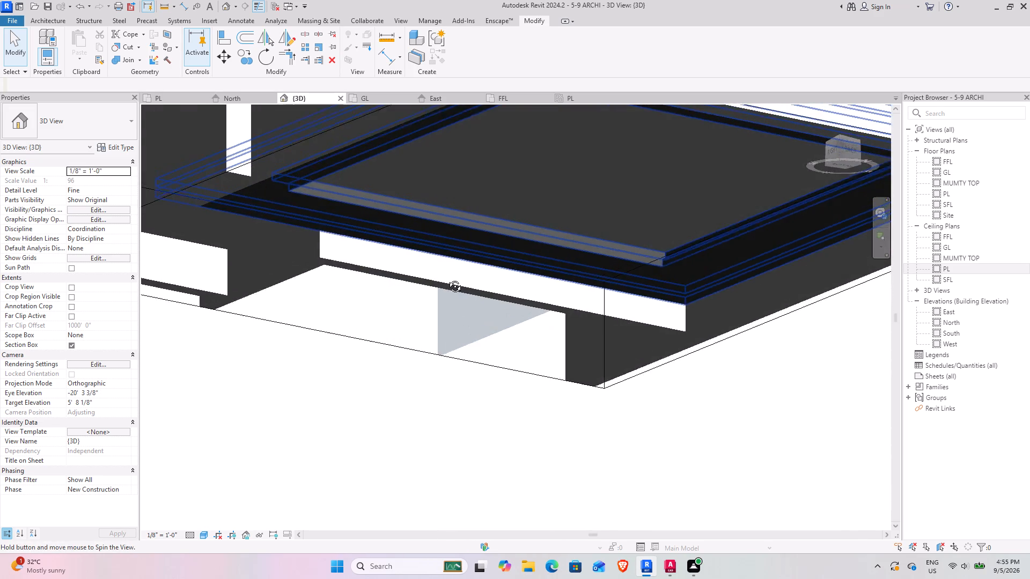
{"action": "middle_click_drag", "start_coordinate": [447, 278], "coordinate": [440, 274], "text": "shift"}
{"action": "middle_click_drag", "start_coordinate": [721, 400], "coordinate": [790, 411], "text": "shift"}
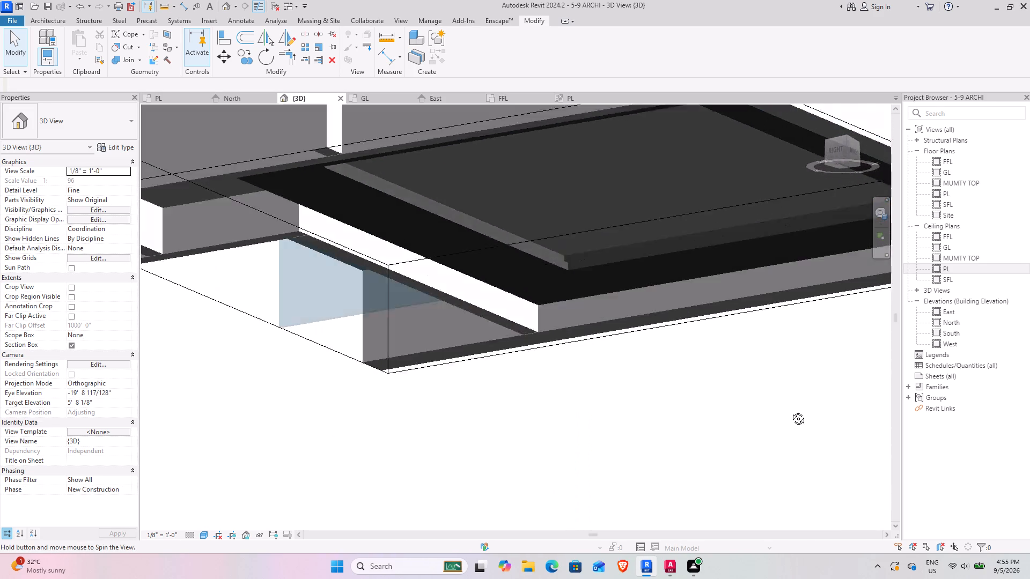
{"action": "middle_click_drag", "start_coordinate": [790, 411], "coordinate": [895, 379], "text": "shift"}
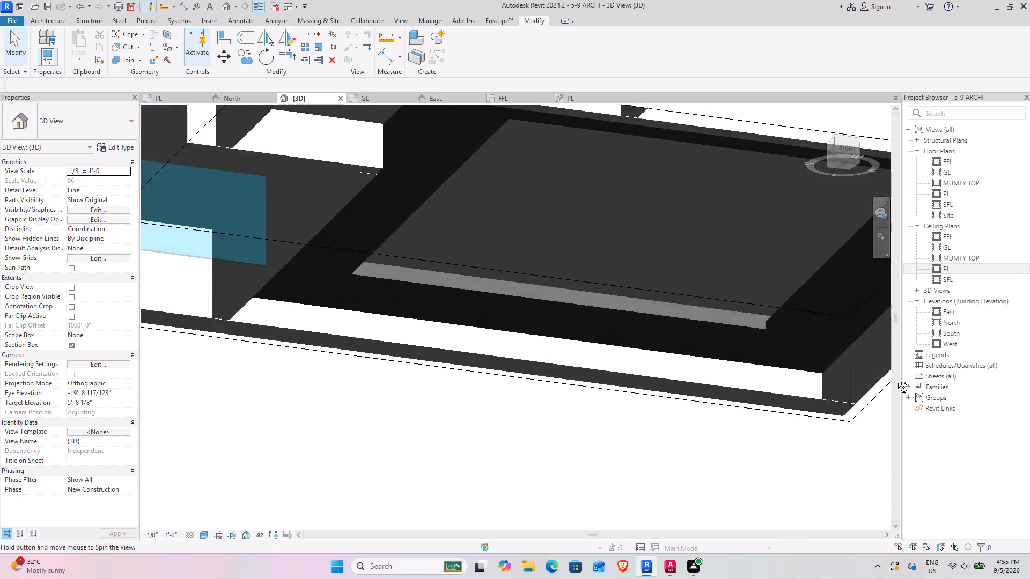
{"action": "middle_click_drag", "start_coordinate": [895, 379], "coordinate": [720, 376], "text": "shift"}
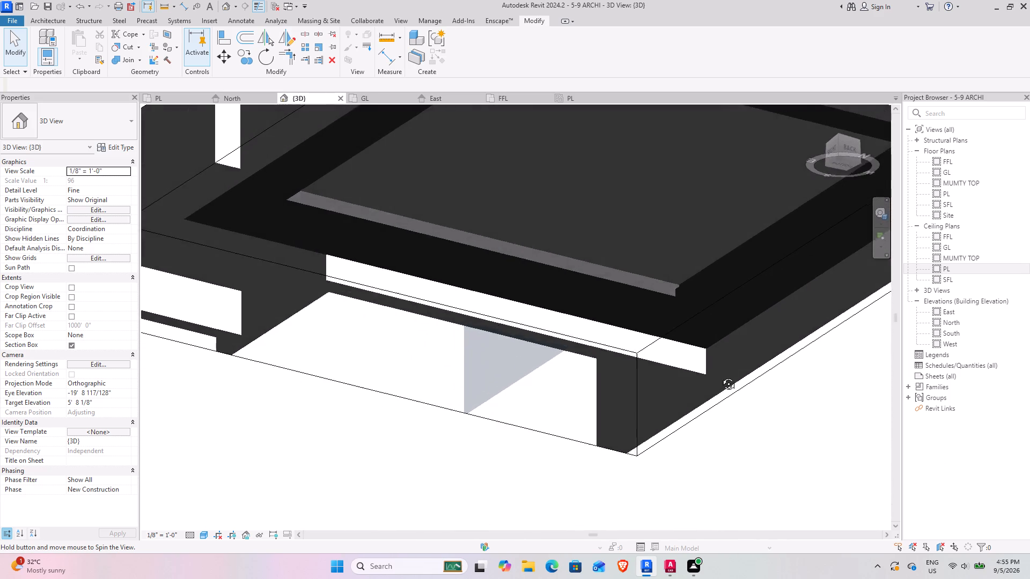
{"action": "middle_click_drag", "start_coordinate": [720, 376], "coordinate": [700, 420], "text": "shift"}
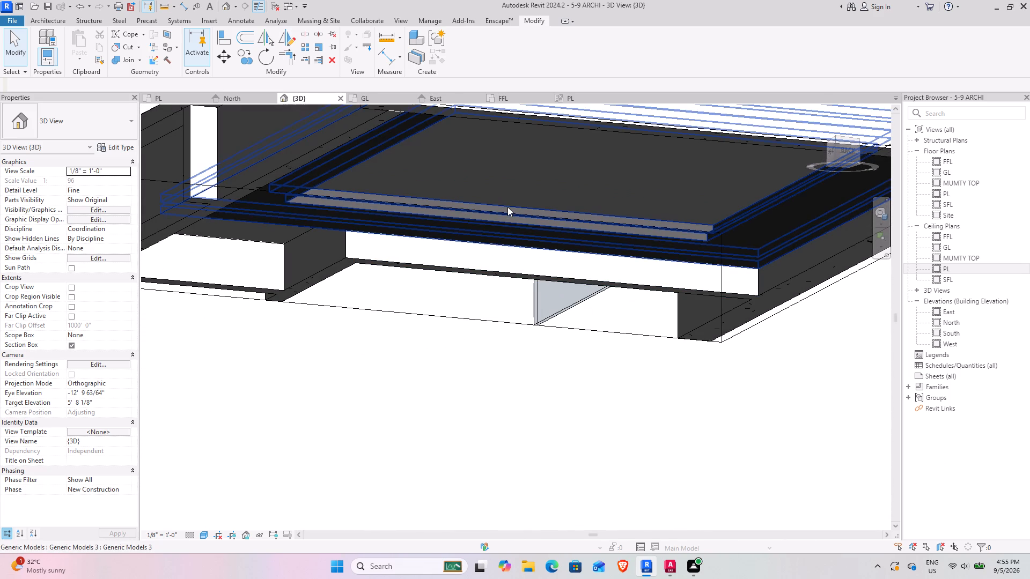
Select the stepped ceiling border model and switch the 3D view to wireframe display.
{"action": "left_click", "coordinate": [499, 218]}
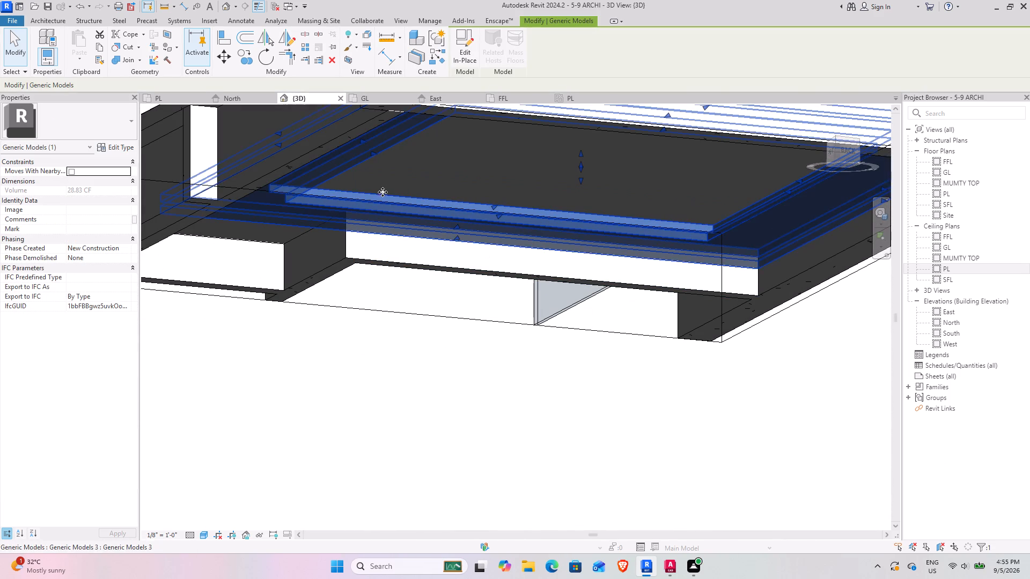
{"action": "left_click", "coordinate": [202, 533]}
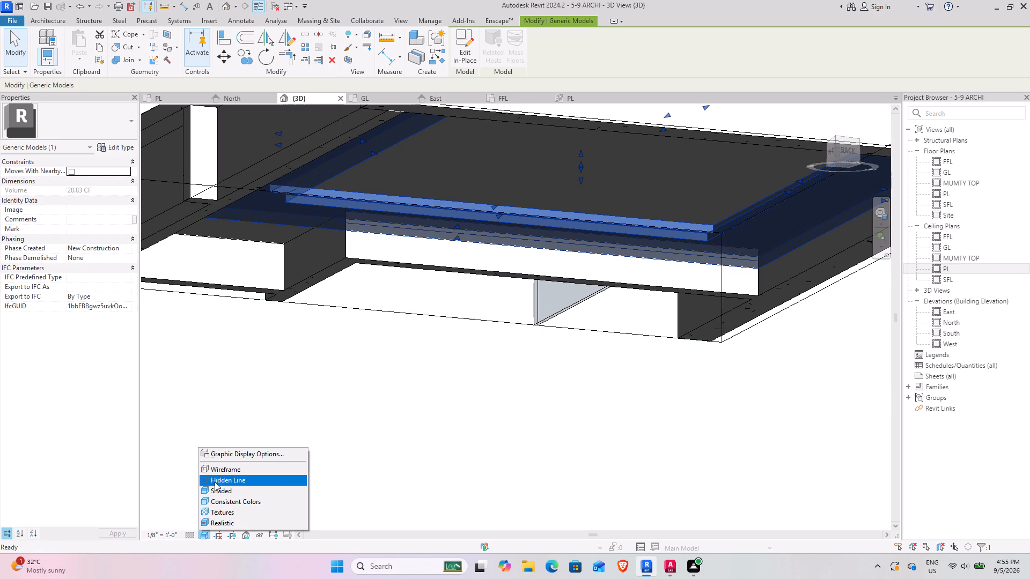
{"action": "left_click", "coordinate": [222, 471]}
Open the stepped ceiling border model for in-place editing and edit the sketch of its upper 2" extrusion.
{"action": "middle_click_drag", "start_coordinate": [370, 259], "coordinate": [394, 321], "text": "shift"}
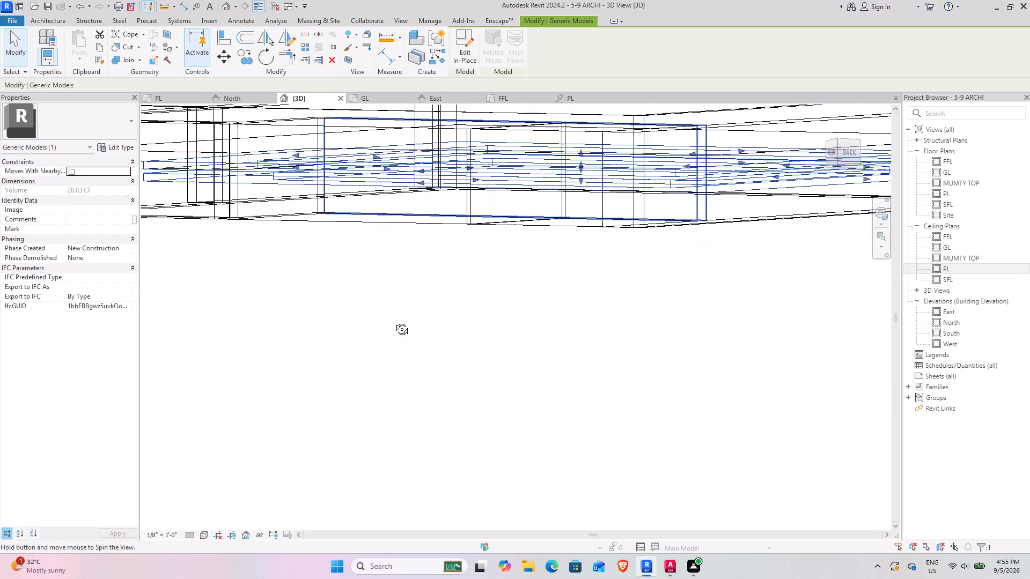
{"action": "middle_click_drag", "start_coordinate": [394, 321], "coordinate": [415, 373], "text": "shift"}
{"action": "middle_click_drag", "start_coordinate": [447, 342], "coordinate": [418, 308], "text": "shift"}
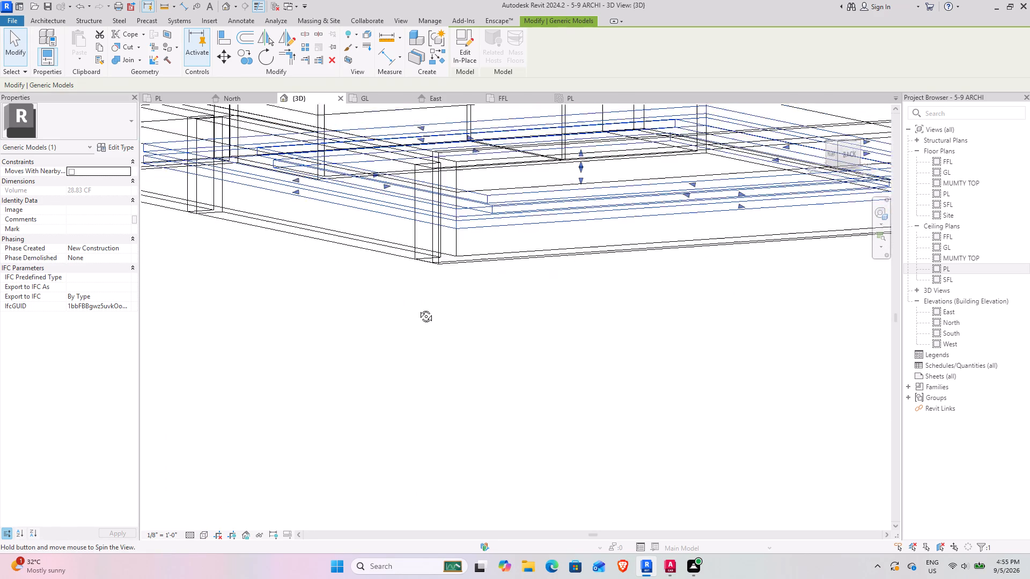
{"action": "middle_click_drag", "start_coordinate": [418, 308], "coordinate": [336, 280], "text": "shift"}
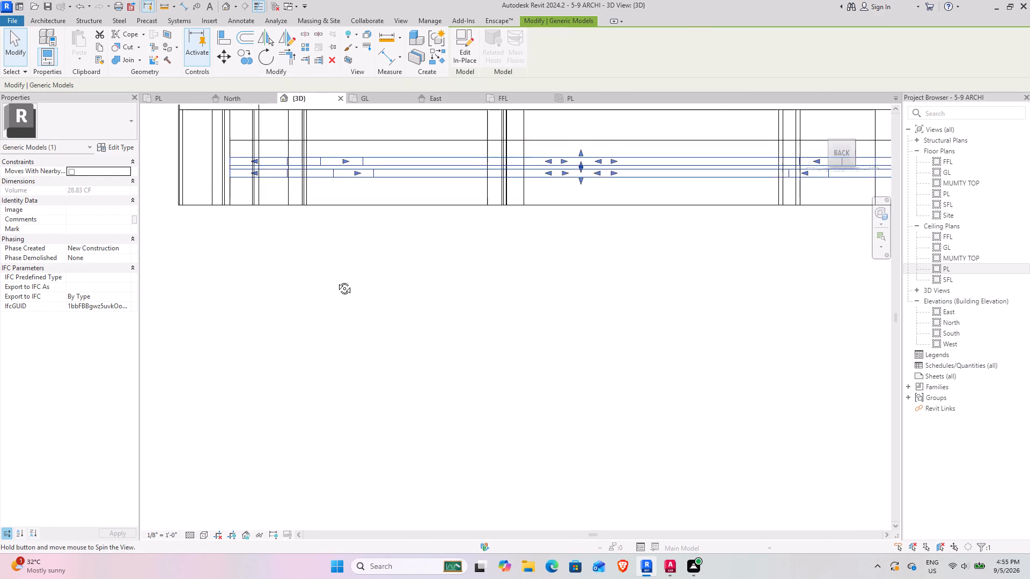
{"action": "middle_click_drag", "start_coordinate": [336, 280], "coordinate": [336, 280], "text": "shift"}
{"action": "left_click", "coordinate": [332, 158]}
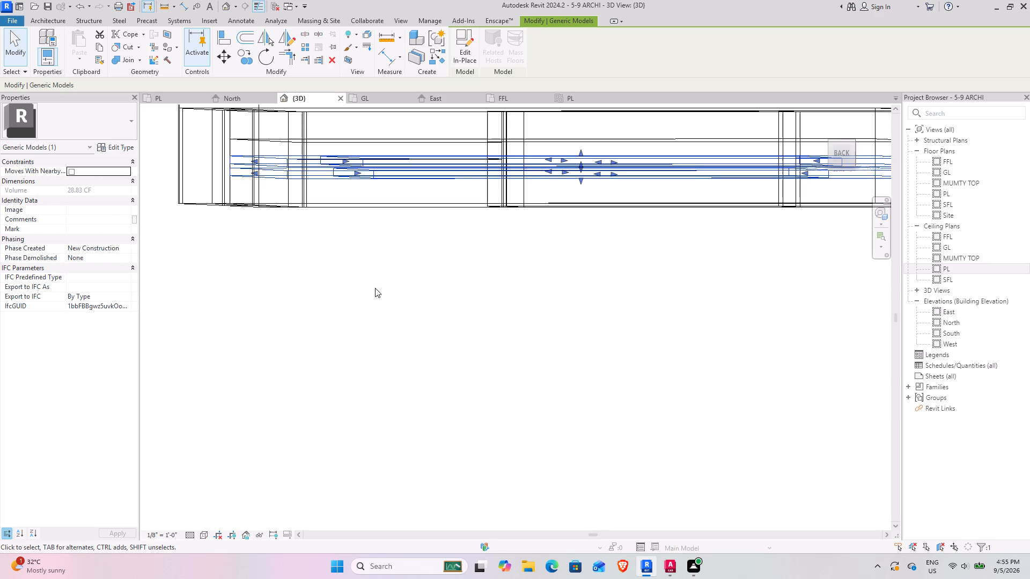
{"action": "key", "text": "Escape"}
{"action": "key", "text": "Escape"}
{"action": "left_click", "coordinate": [339, 158]}
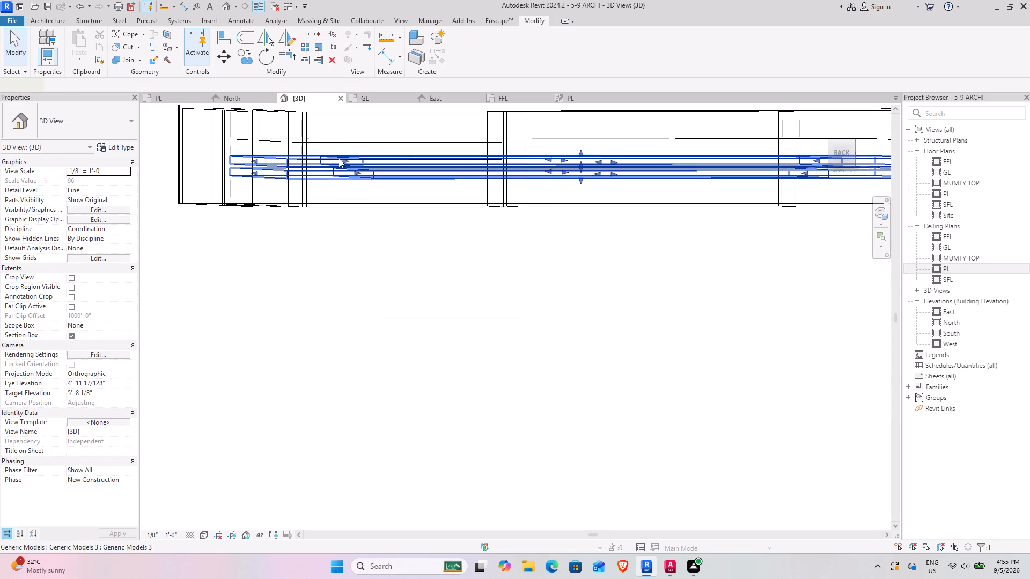
{"action": "left_click", "coordinate": [456, 39]}
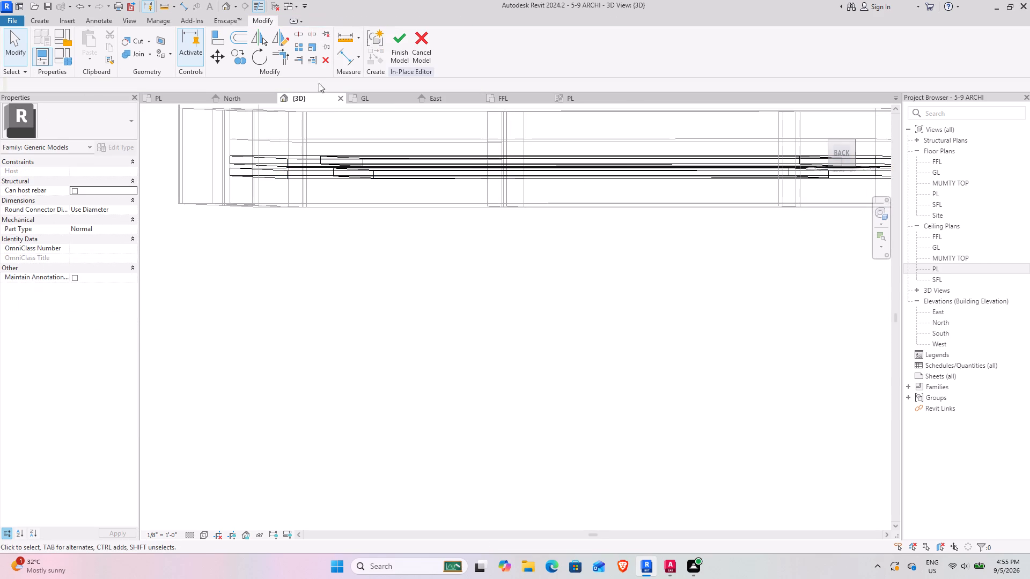
{"action": "left_click", "coordinate": [349, 161]}
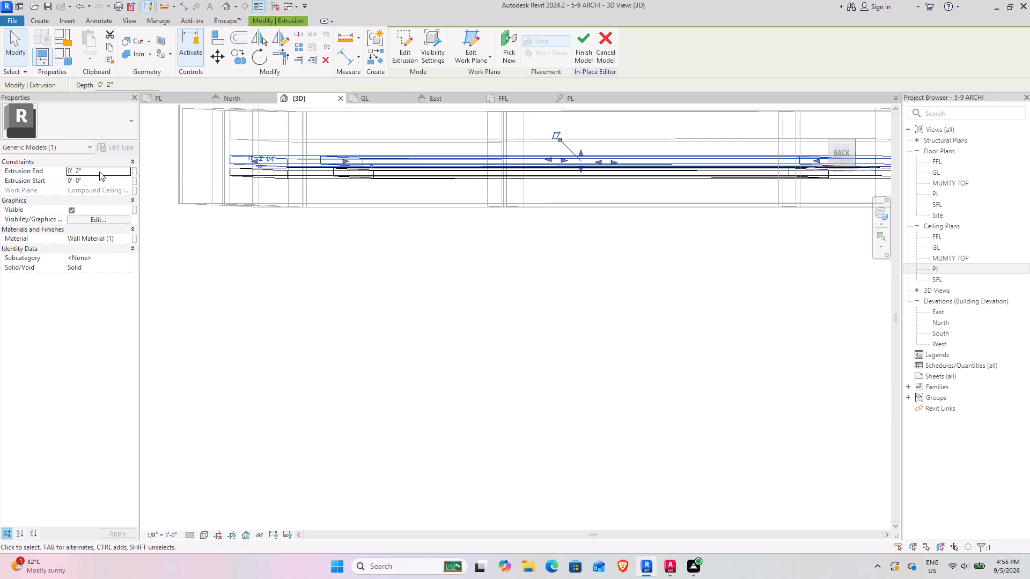
{"action": "left_click", "coordinate": [412, 48]}
From the bottom view, set the west inner sketch edge 1' 5" from the outer boundary.
{"action": "middle_click_drag", "start_coordinate": [662, 266], "coordinate": [478, 202], "text": "shift"}
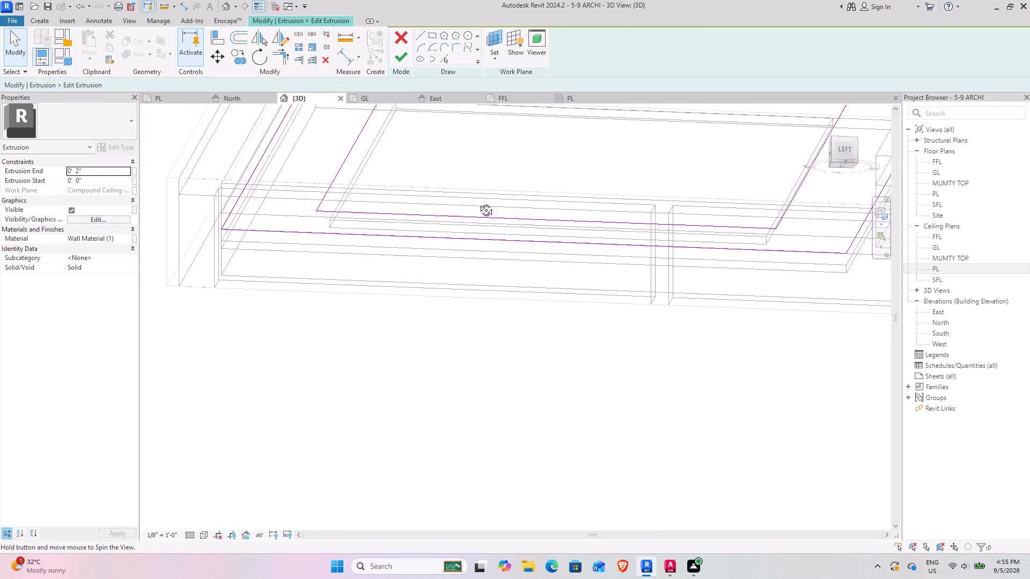
{"action": "middle_click_drag", "start_coordinate": [478, 202], "coordinate": [369, 216], "text": "shift"}
{"action": "middle_click_drag", "start_coordinate": [738, 280], "coordinate": [591, 224], "text": "shift"}
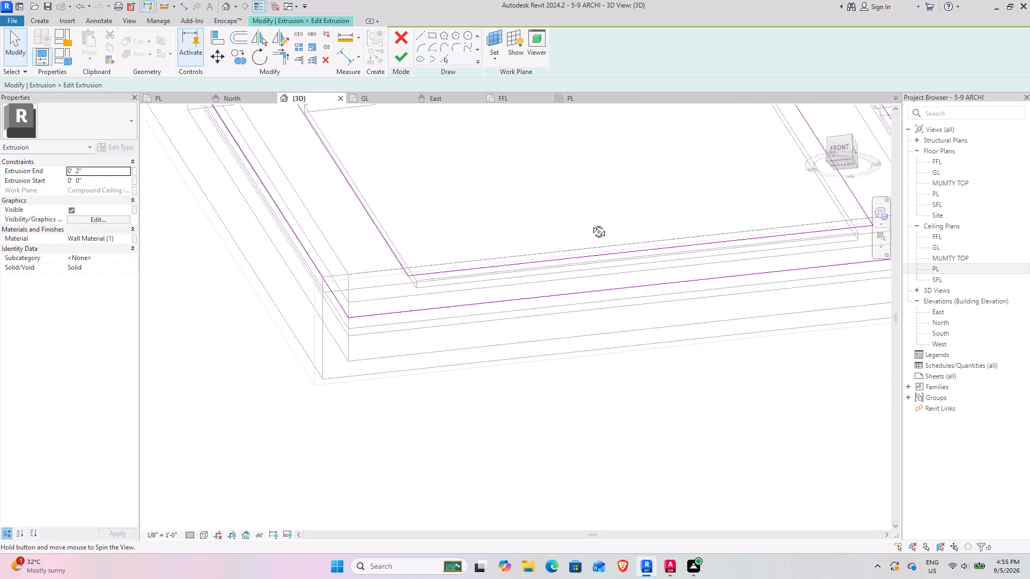
{"action": "middle_click_drag", "start_coordinate": [591, 224], "coordinate": [622, 158], "text": "shift"}
{"action": "left_click", "coordinate": [848, 165]}
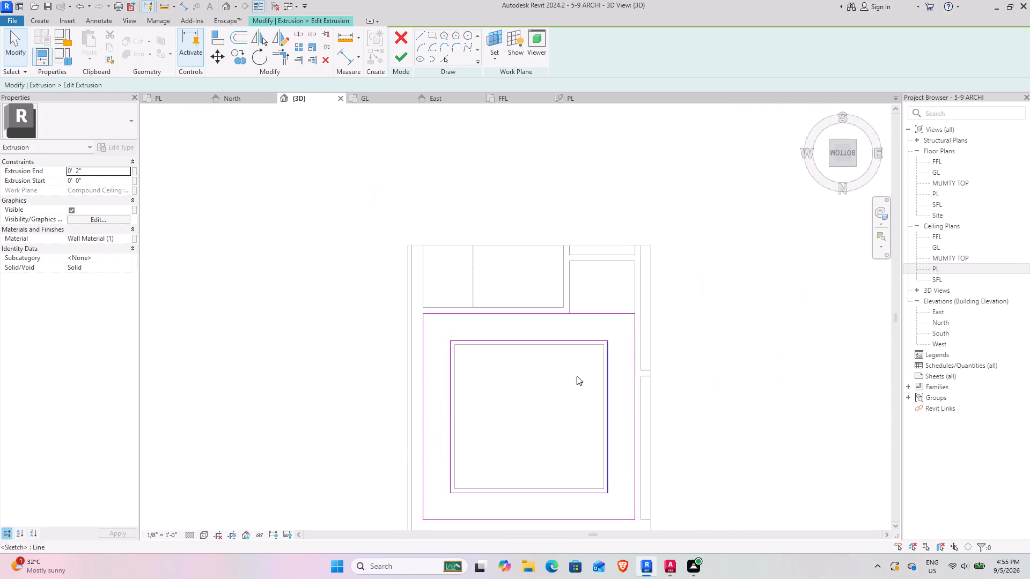
{"action": "scroll", "coordinate": [440, 350], "scroll_direction": "up", "scroll_amount": 4}
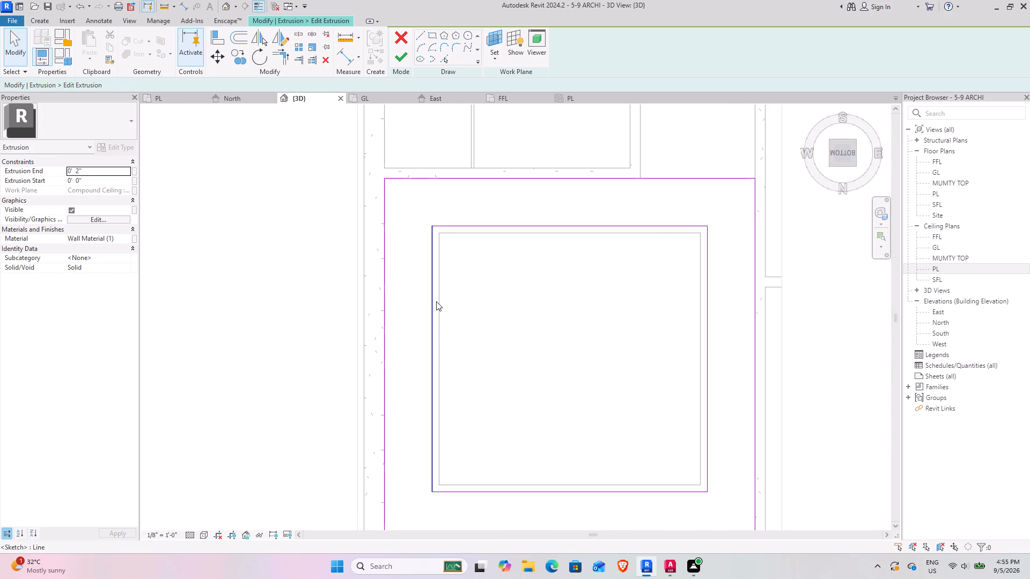
{"action": "left_click", "coordinate": [436, 301]}
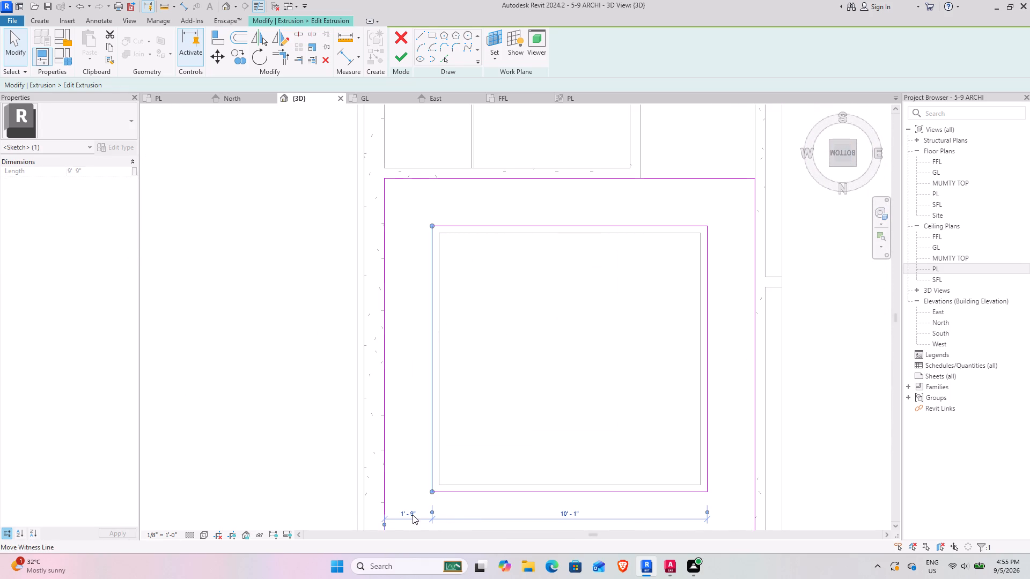
{"action": "left_click", "coordinate": [413, 515]}
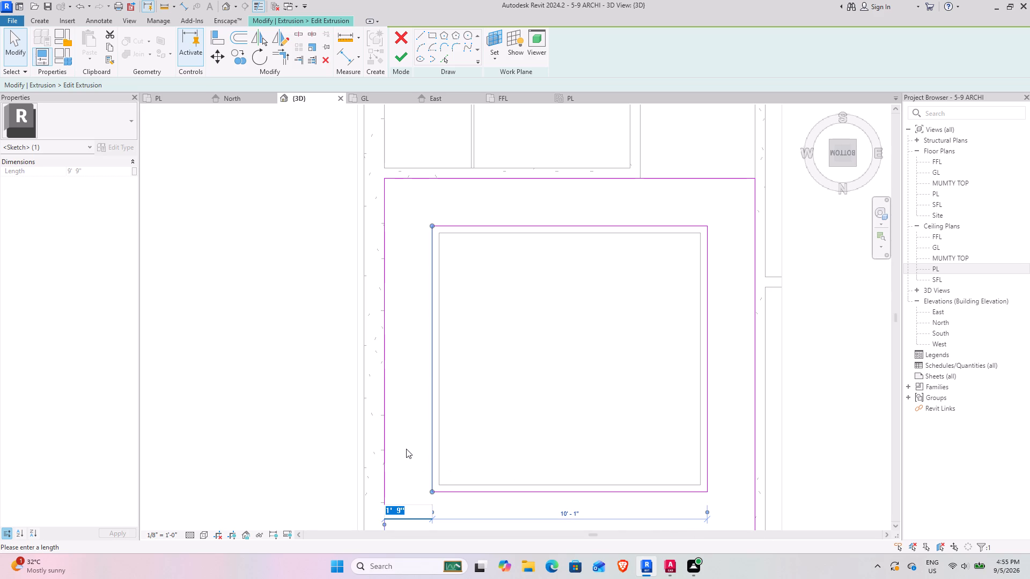
{"action": "type", "text": "1'"}
{"action": "key", "text": "5"}
{"action": "key", "text": "shift+quotedbl"}
{"action": "key", "text": "Return"}
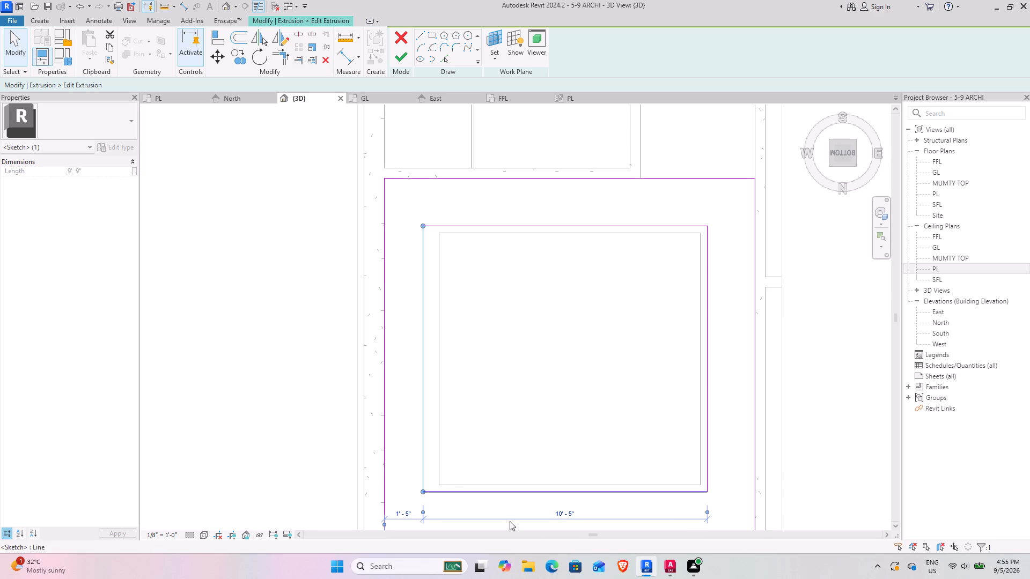
Set the south and east inner sketch edges each 1' 5" from the outer boundary.
{"action": "left_click", "coordinate": [557, 492]}
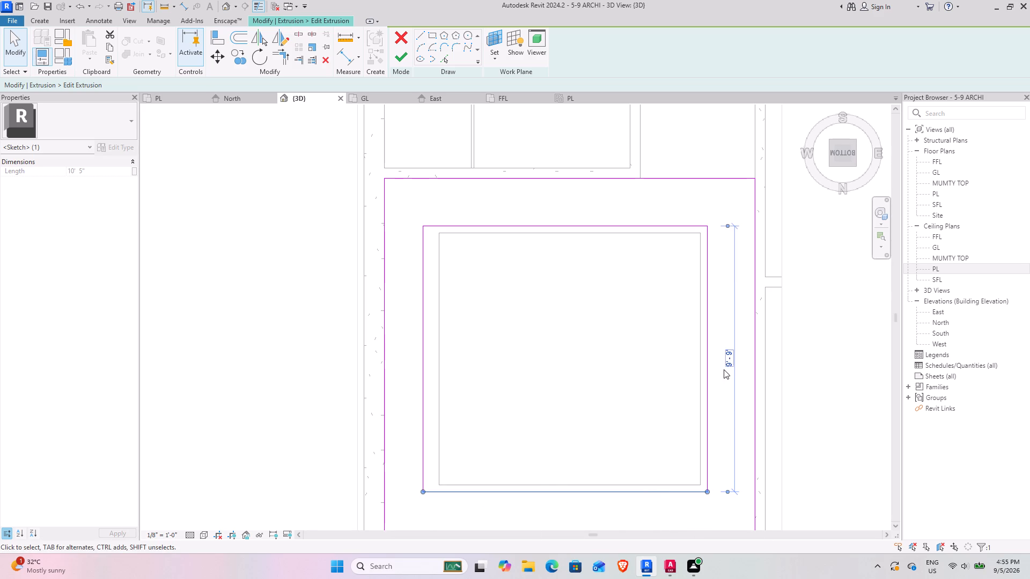
{"action": "left_click", "coordinate": [659, 229]}
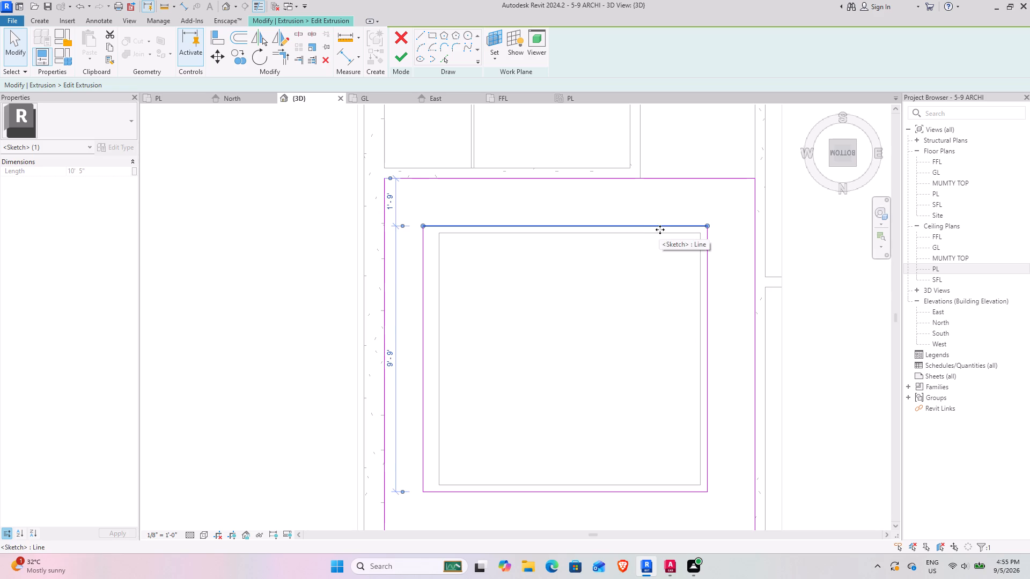
{"action": "left_click", "coordinate": [390, 203]}
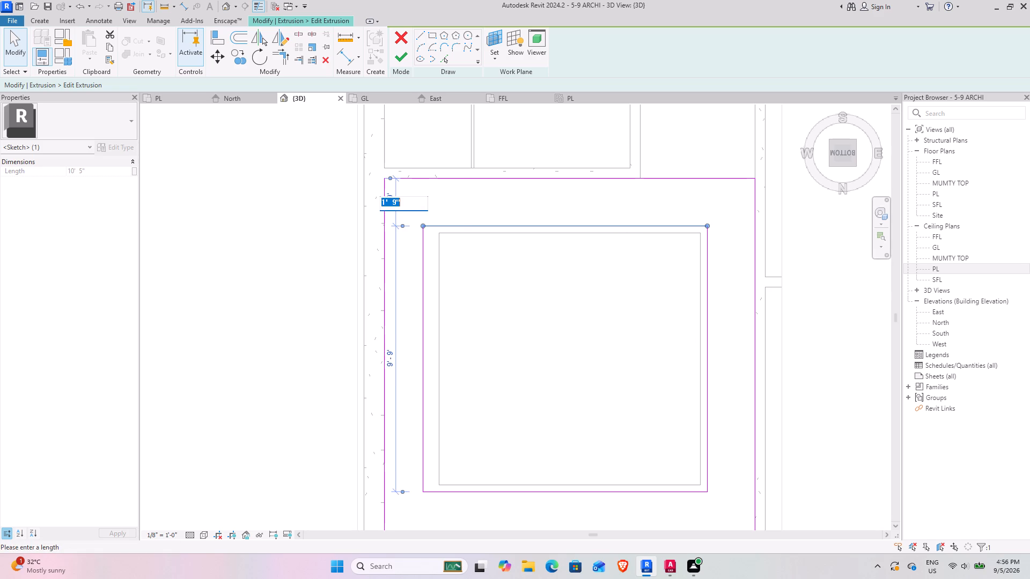
{"action": "key", "text": "1"}
{"action": "type", "text": "'5\""}
{"action": "key", "text": "Return"}
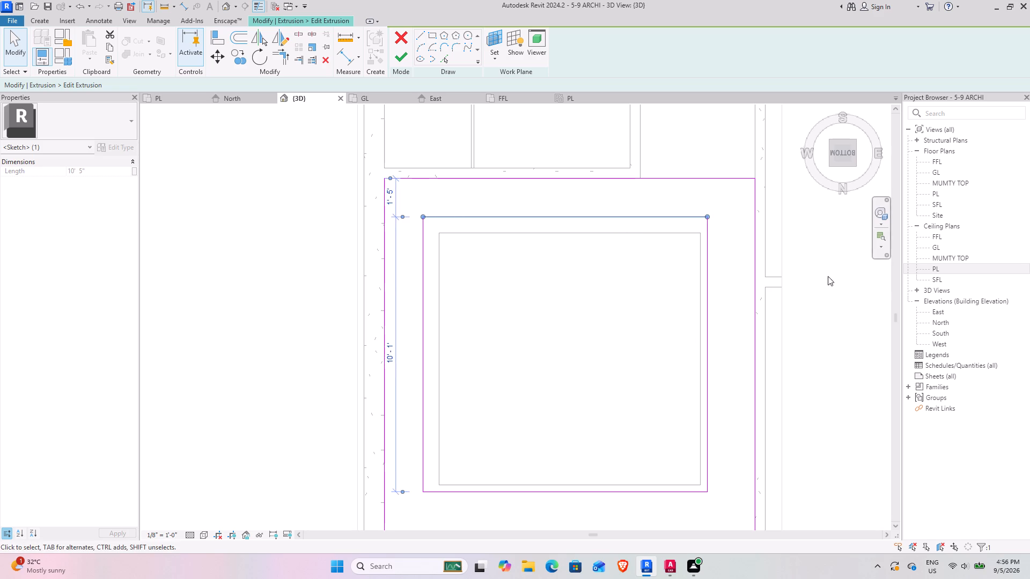
{"action": "left_click", "coordinate": [711, 345]}
{"action": "left_click", "coordinate": [739, 186]}
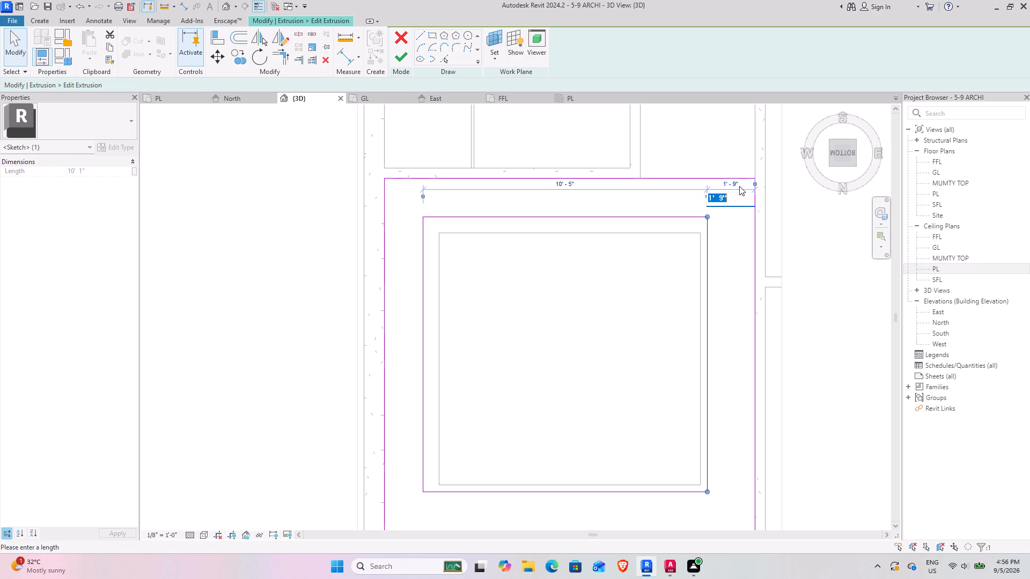
{"action": "type", "text": "1'5\""}
{"action": "key", "text": "Return"}
Set the north inner sketch edge 1' 5" from the outer boundary.
{"action": "left_click", "coordinate": [704, 492]}
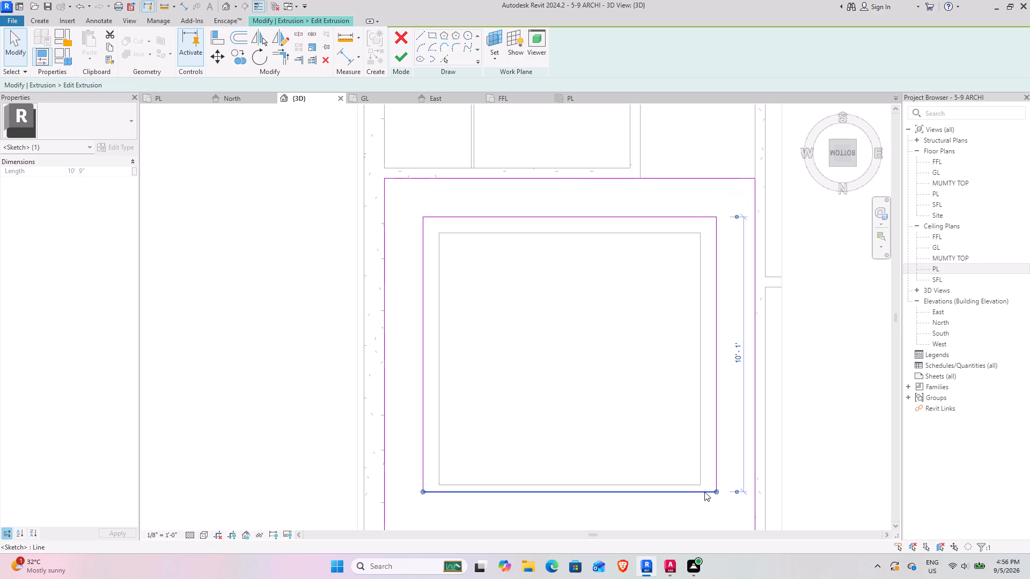
{"action": "middle_click_drag", "start_coordinate": [634, 397], "coordinate": [631, 192]}
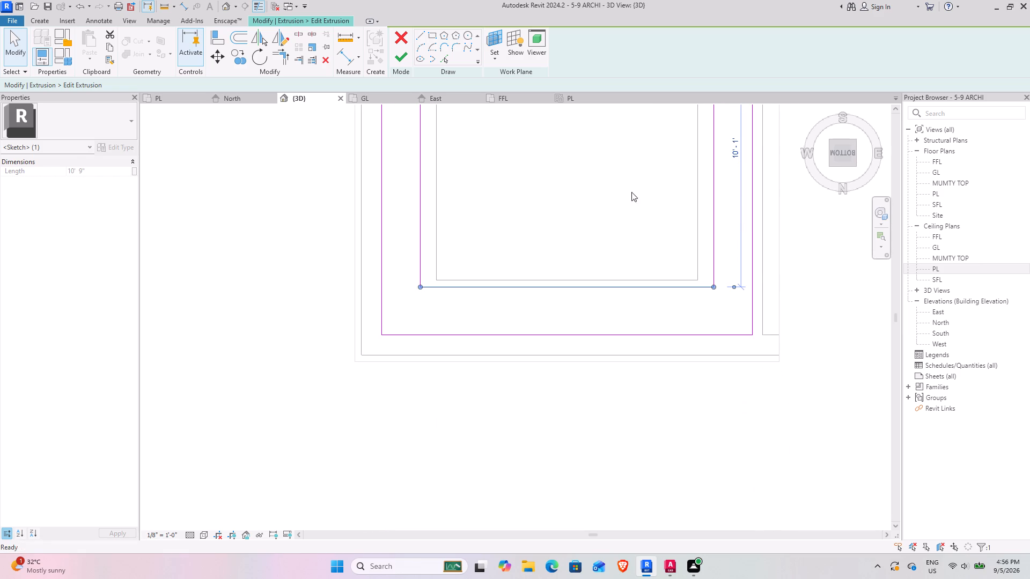
{"action": "left_click", "coordinate": [602, 286]}
{"action": "left_click", "coordinate": [415, 254]}
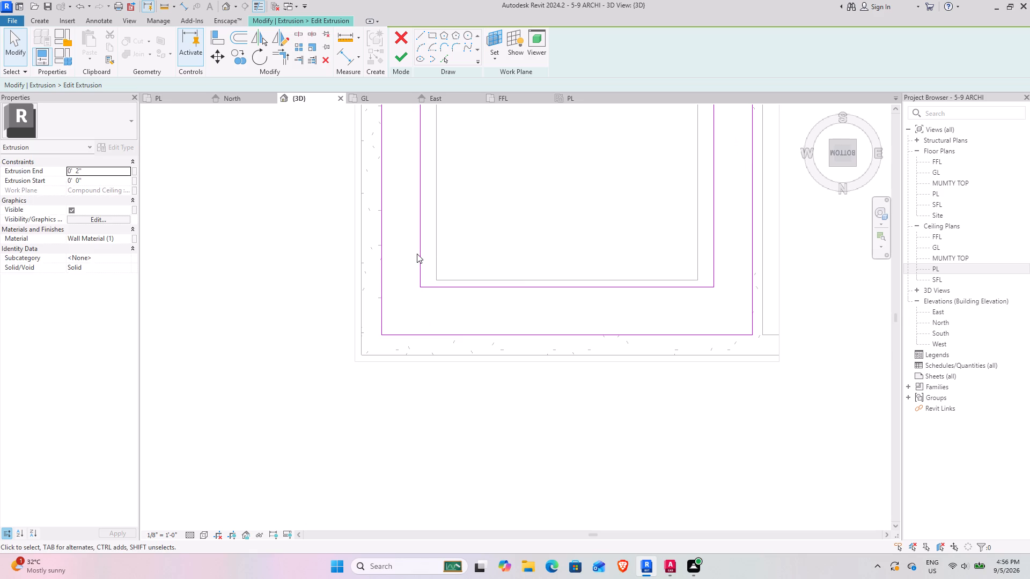
{"action": "left_click", "coordinate": [420, 257]}
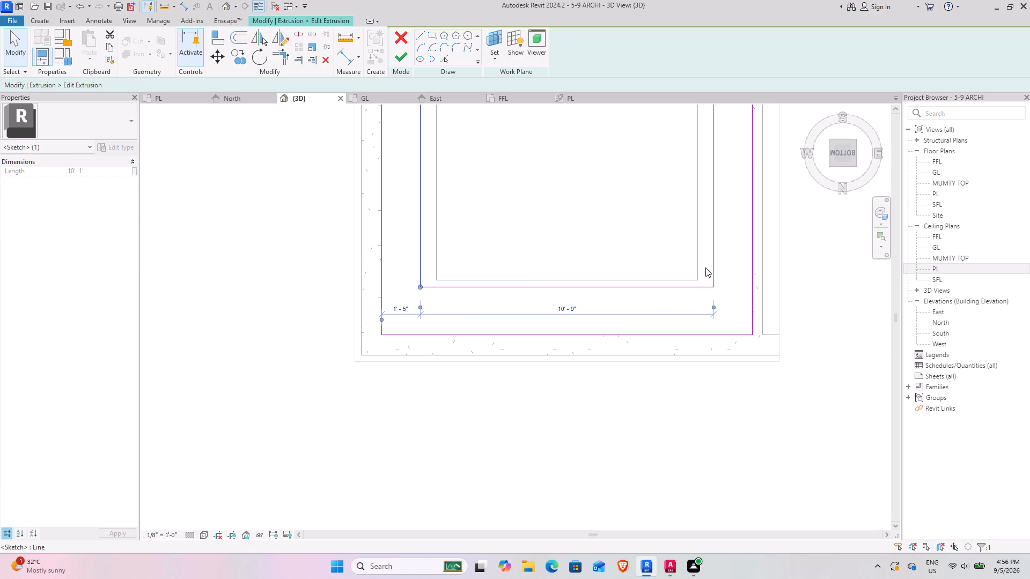
{"action": "left_click", "coordinate": [712, 261]}
{"action": "left_click", "coordinate": [695, 287]}
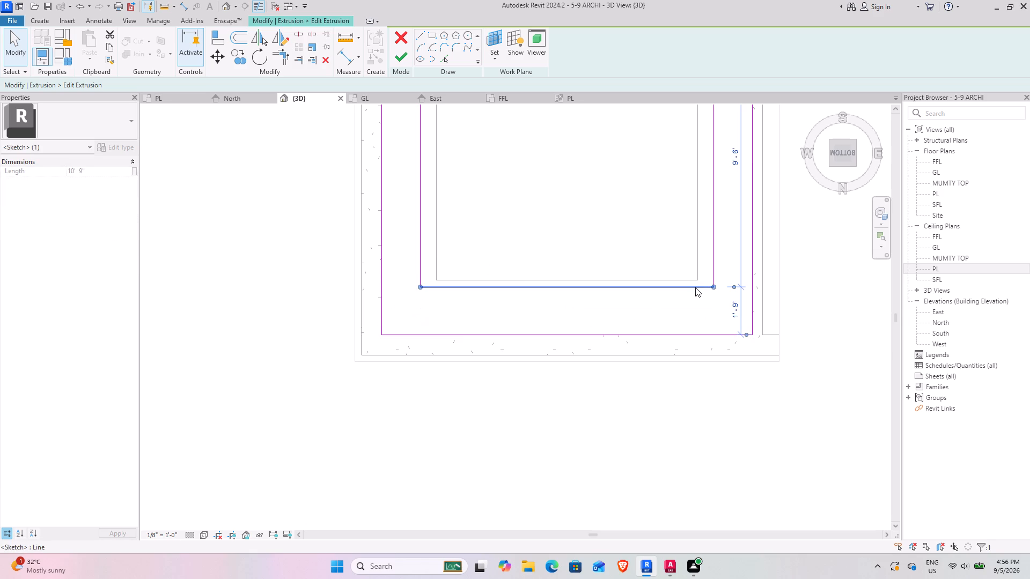
{"action": "left_click", "coordinate": [732, 313]}
{"action": "type", "text": "1'5\""}
{"action": "key", "text": "Return"}
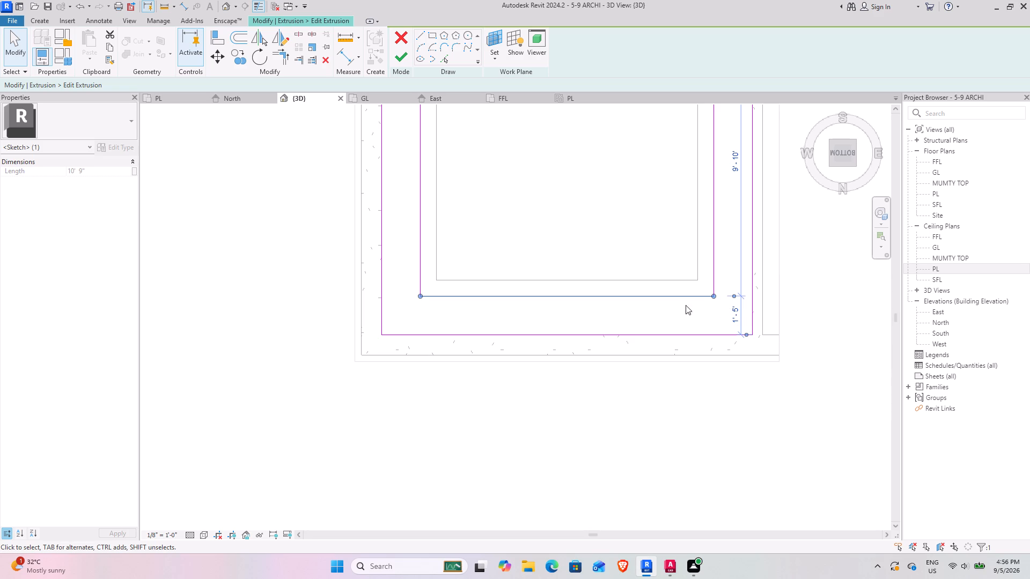
{"action": "key", "text": "Escape"}
Finish the extrusion sketch and the in-place ceiling border model.
{"action": "scroll", "coordinate": [683, 279], "scroll_direction": "down", "scroll_amount": 4}
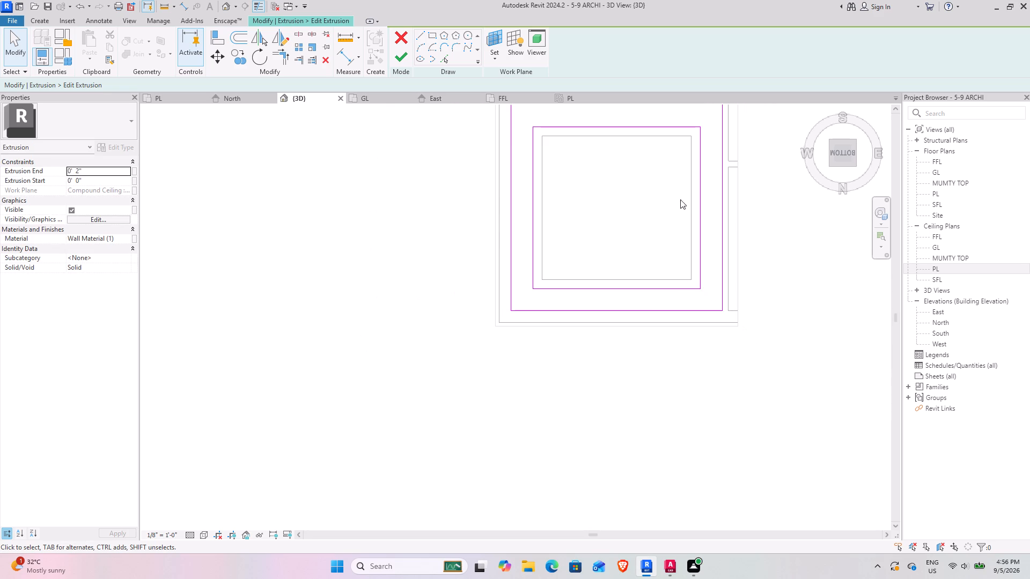
{"action": "left_click", "coordinate": [401, 60]}
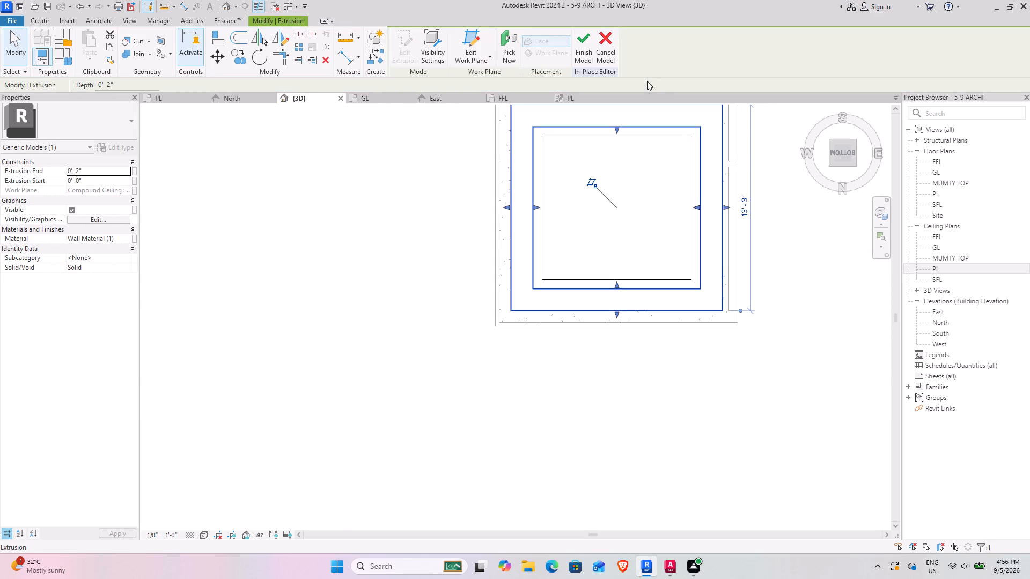
{"action": "left_click", "coordinate": [578, 40]}
Switch the 3D view to shaded display.
{"action": "middle_click_drag", "start_coordinate": [644, 230], "coordinate": [643, 235], "text": "shift"}
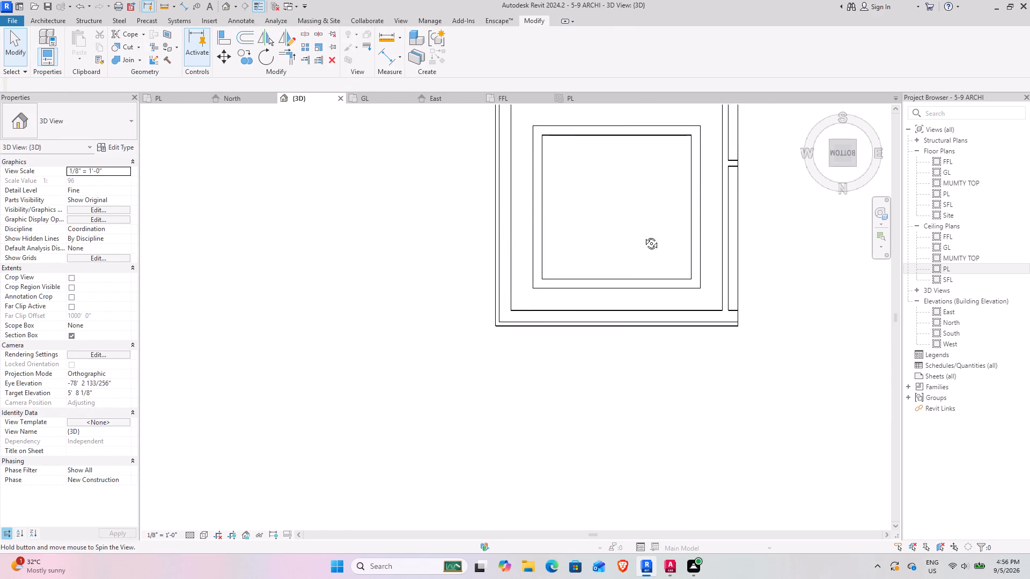
{"action": "middle_click_drag", "start_coordinate": [643, 235], "coordinate": [563, 396], "text": "shift"}
{"action": "middle_click_drag", "start_coordinate": [610, 119], "coordinate": [494, 314], "text": "shift"}
{"action": "left_click", "coordinate": [200, 538]}
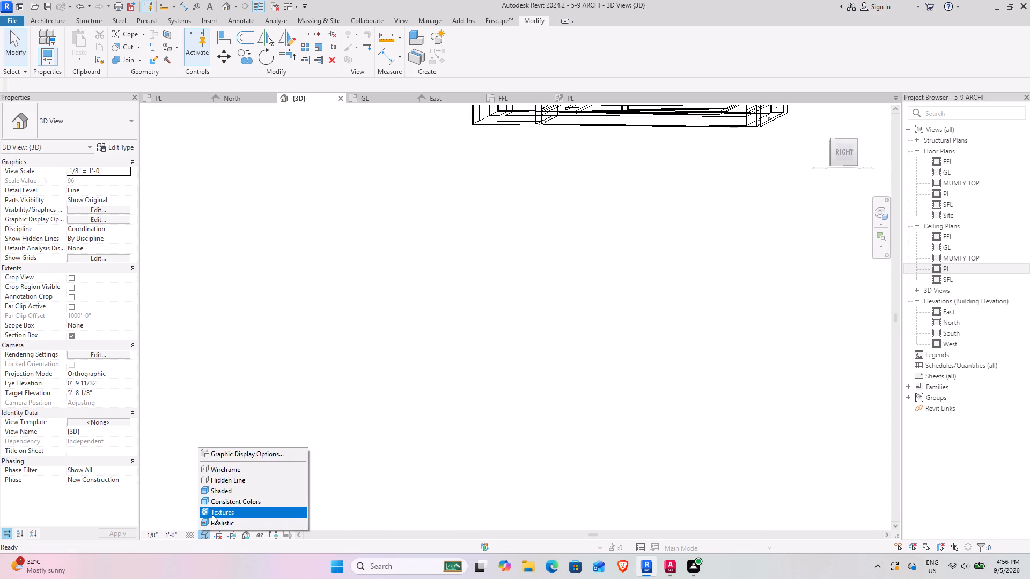
{"action": "left_click", "coordinate": [226, 487]}
Examine the stepped inner edges at the ceiling border's corner from below and select the border model.
{"action": "middle_click_drag", "start_coordinate": [595, 200], "coordinate": [562, 279]}
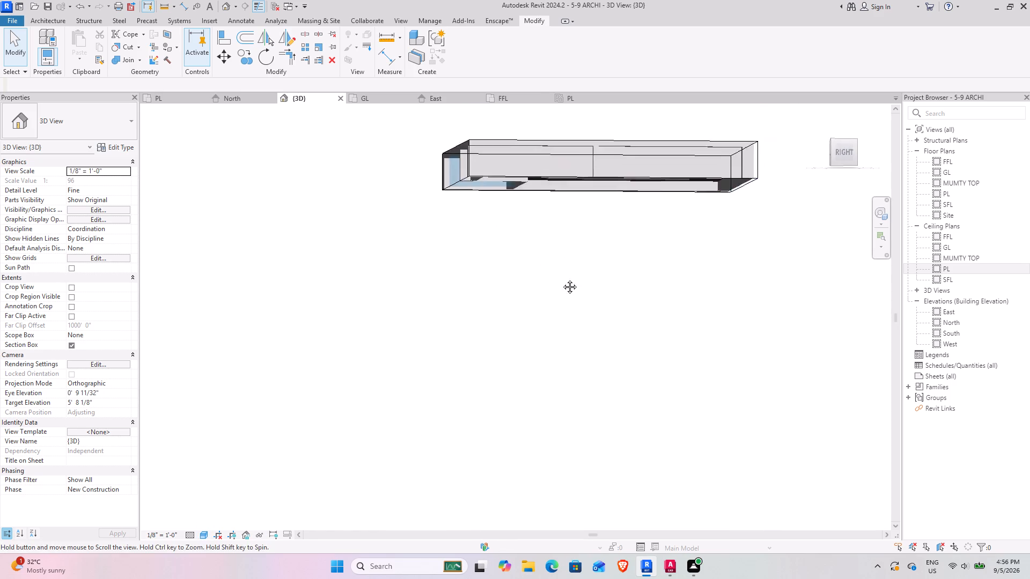
{"action": "middle_click_drag", "start_coordinate": [562, 279], "coordinate": [537, 340]}
{"action": "middle_click_drag", "start_coordinate": [520, 279], "coordinate": [520, 251], "text": "shift"}
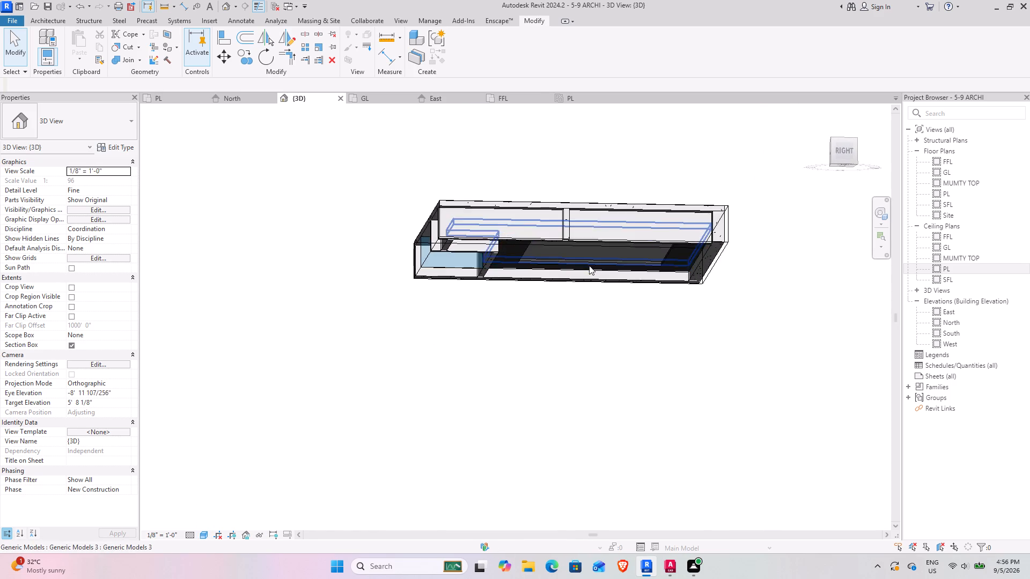
{"action": "scroll", "coordinate": [591, 264], "scroll_direction": "up", "scroll_amount": 6}
{"action": "middle_click_drag", "start_coordinate": [633, 364], "coordinate": [751, 368], "text": "shift"}
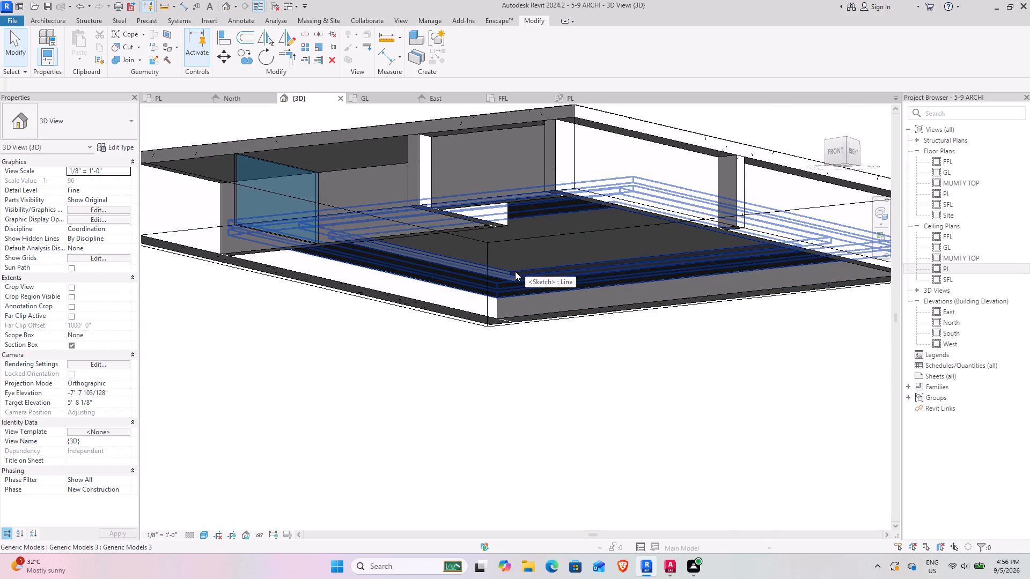
{"action": "scroll", "coordinate": [515, 271], "scroll_direction": "up", "scroll_amount": 6}
{"action": "left_click", "coordinate": [528, 270]}
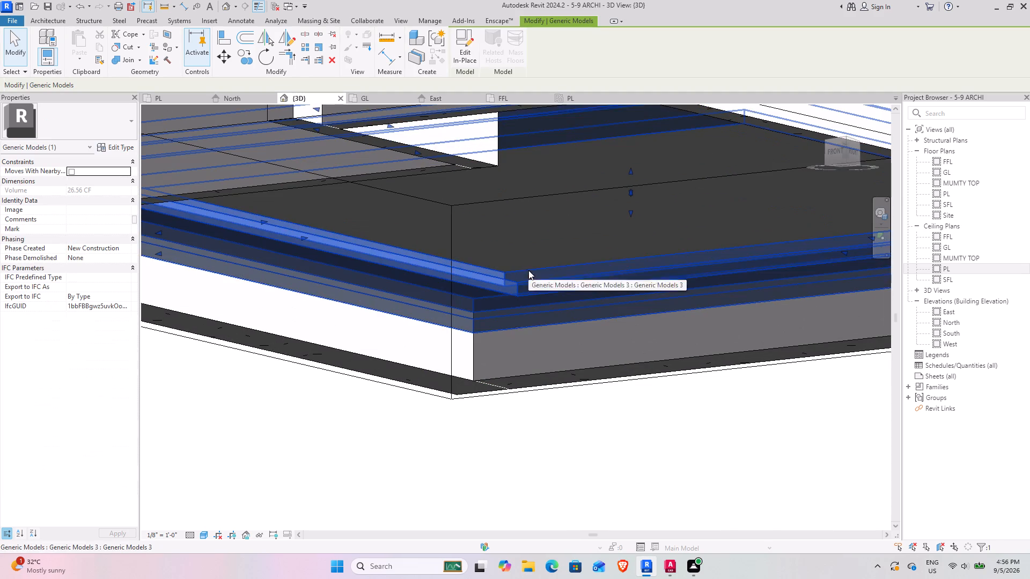
Assign the 1 light material to the 2" deep inner extrusion of the ceiling border and finish the in-place model.
{"action": "left_click", "coordinate": [469, 41]}
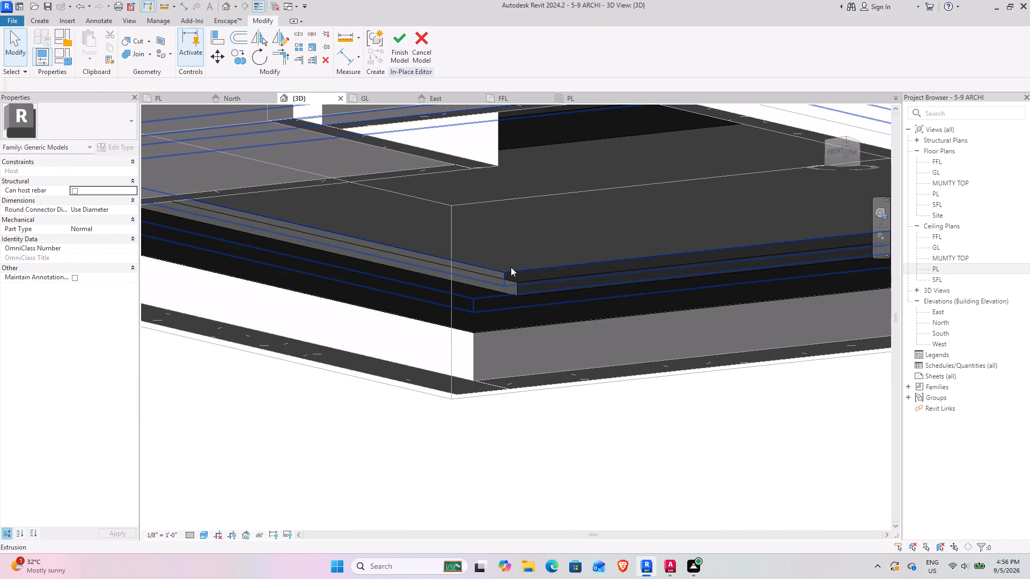
{"action": "left_click", "coordinate": [511, 267]}
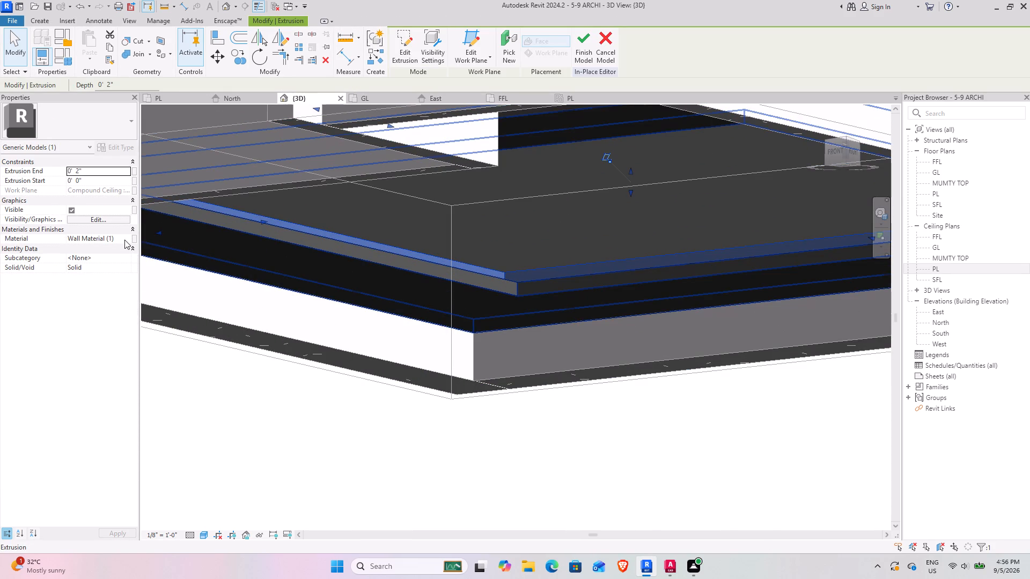
{"action": "left_click", "coordinate": [124, 240]}
{"action": "left_click", "coordinate": [128, 240]}
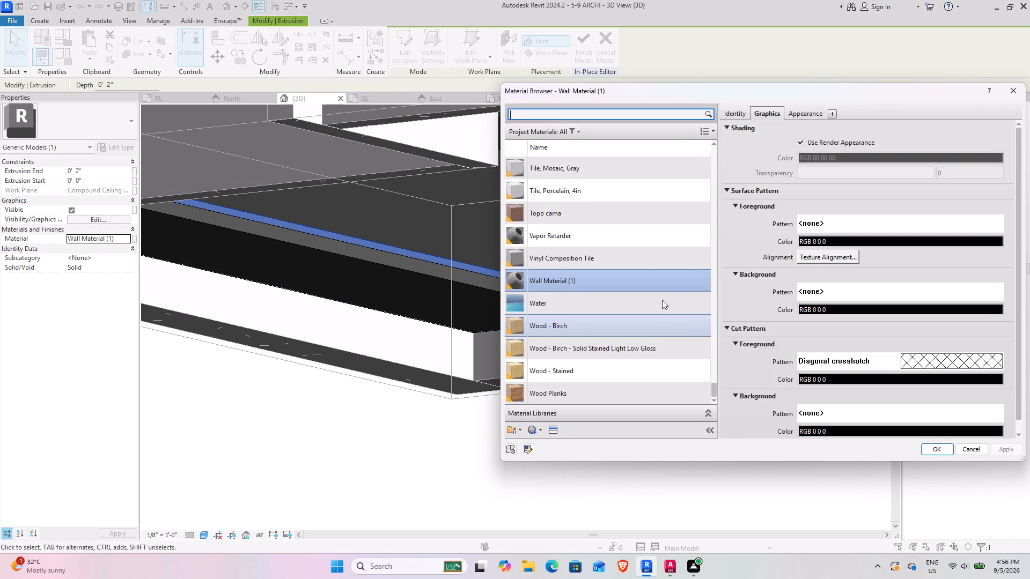
{"action": "scroll", "coordinate": [641, 239], "scroll_direction": "up", "scroll_amount": 5}
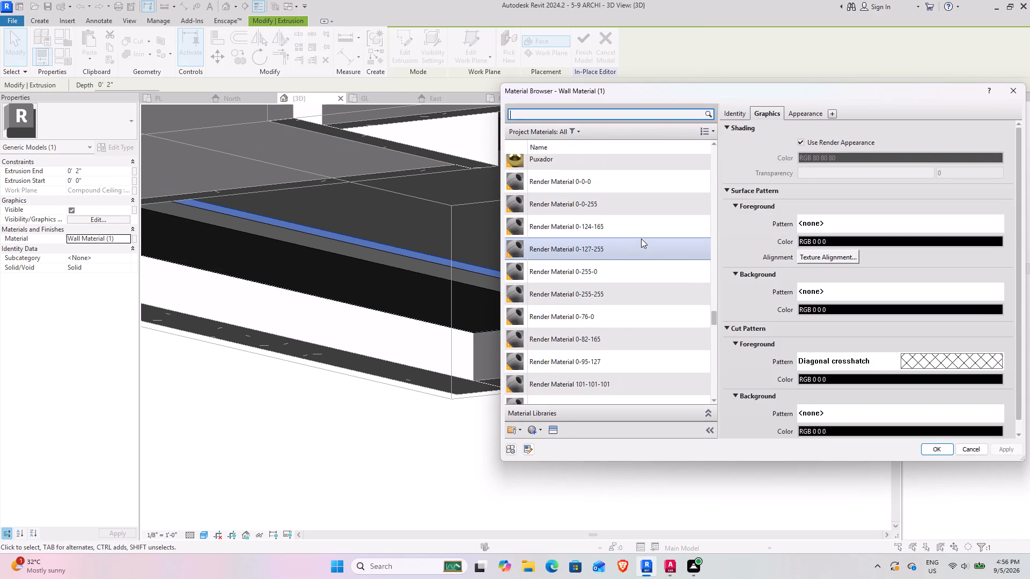
{"action": "scroll", "coordinate": [641, 239], "scroll_direction": "up", "scroll_amount": 7}
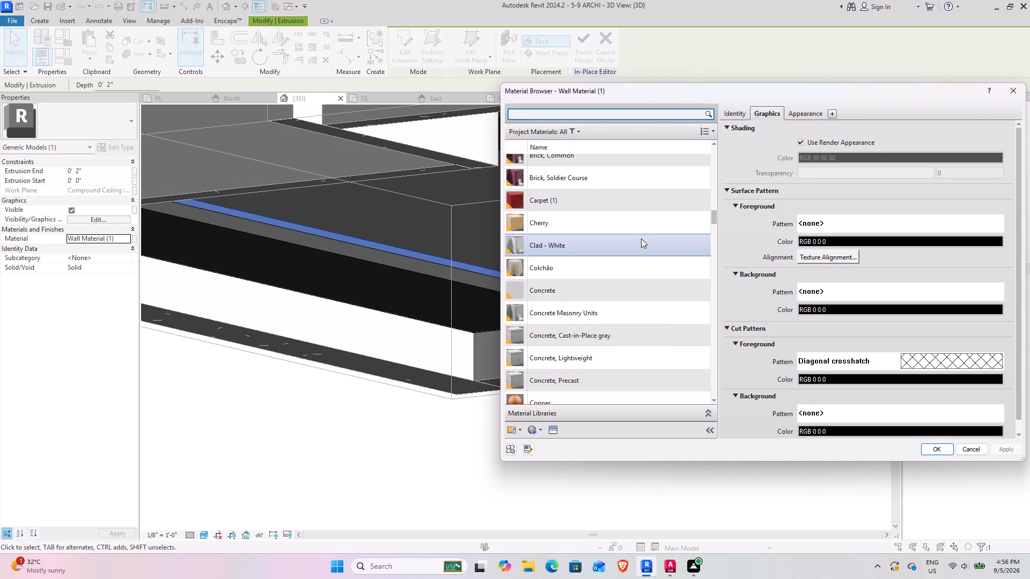
{"action": "scroll", "coordinate": [641, 239], "scroll_direction": "down", "scroll_amount": 2}
{"action": "scroll", "coordinate": [641, 239], "scroll_direction": "up", "scroll_amount": 8}
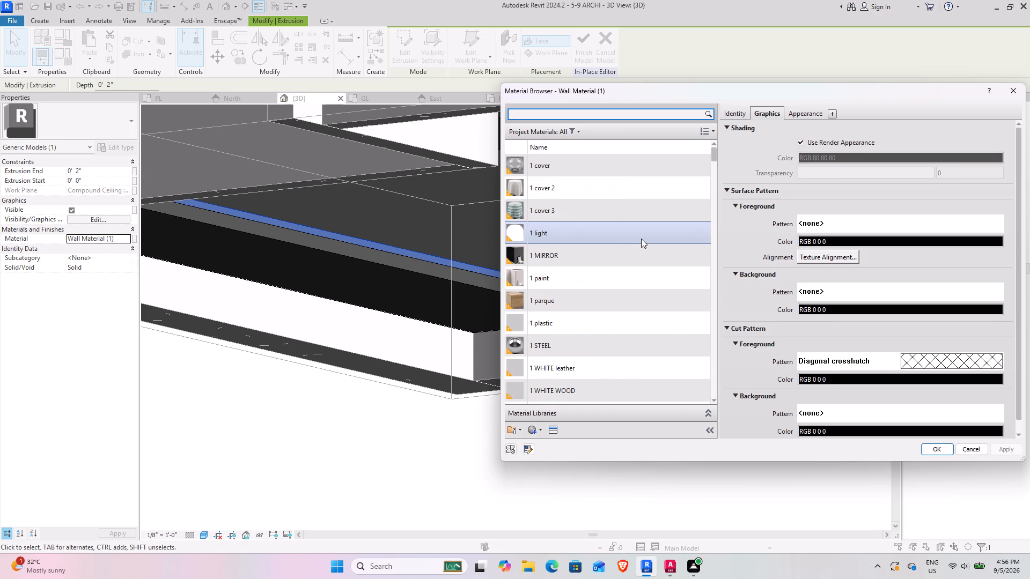
{"action": "left_click", "coordinate": [641, 239]}
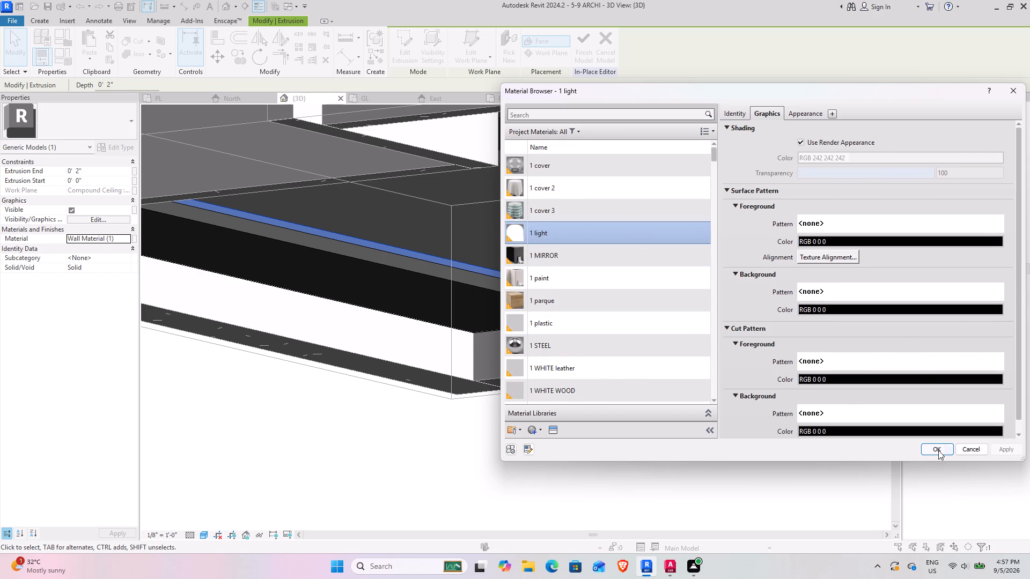
{"action": "left_click", "coordinate": [938, 450]}
{"action": "left_click", "coordinate": [682, 465]}
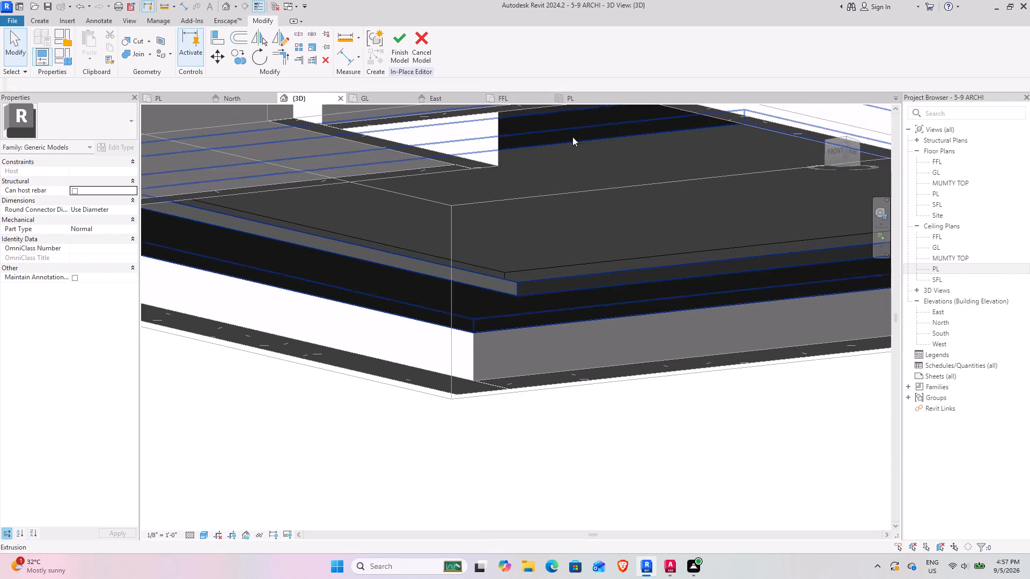
{"action": "left_click", "coordinate": [406, 55]}
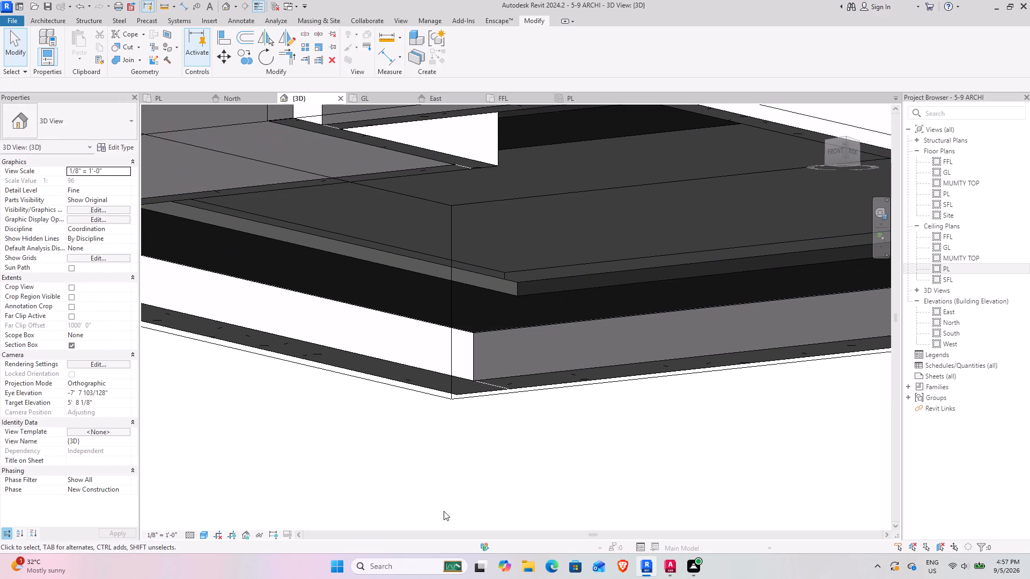
Examine the ceiling border from below in Realistic display and return the 3D view to Shaded.
{"action": "left_click", "coordinate": [201, 531]}
{"action": "left_click", "coordinate": [226, 519]}
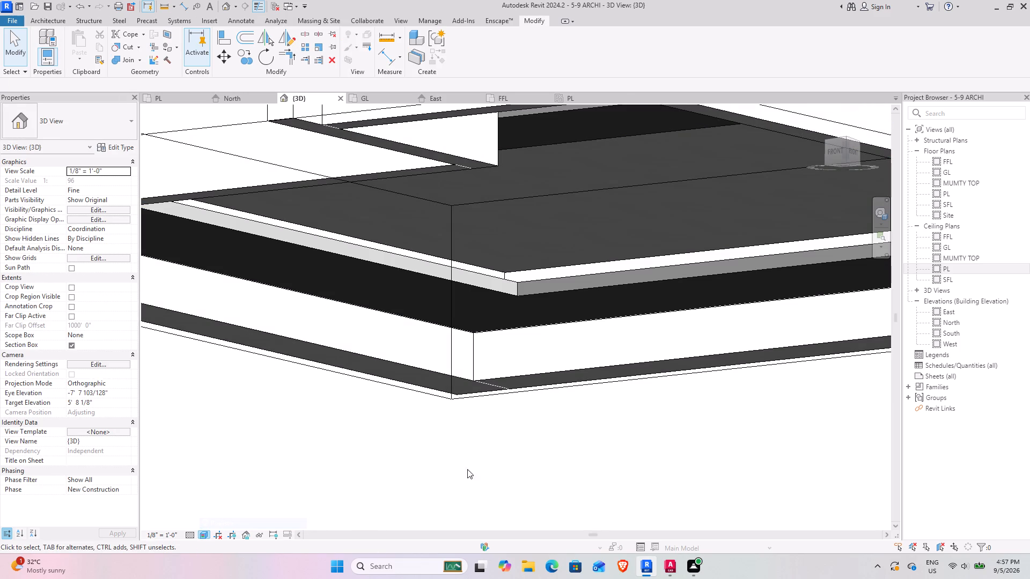
{"action": "scroll", "coordinate": [473, 464], "scroll_direction": "down", "scroll_amount": 5}
{"action": "middle_click_drag", "start_coordinate": [514, 458], "coordinate": [534, 482], "text": "shift"}
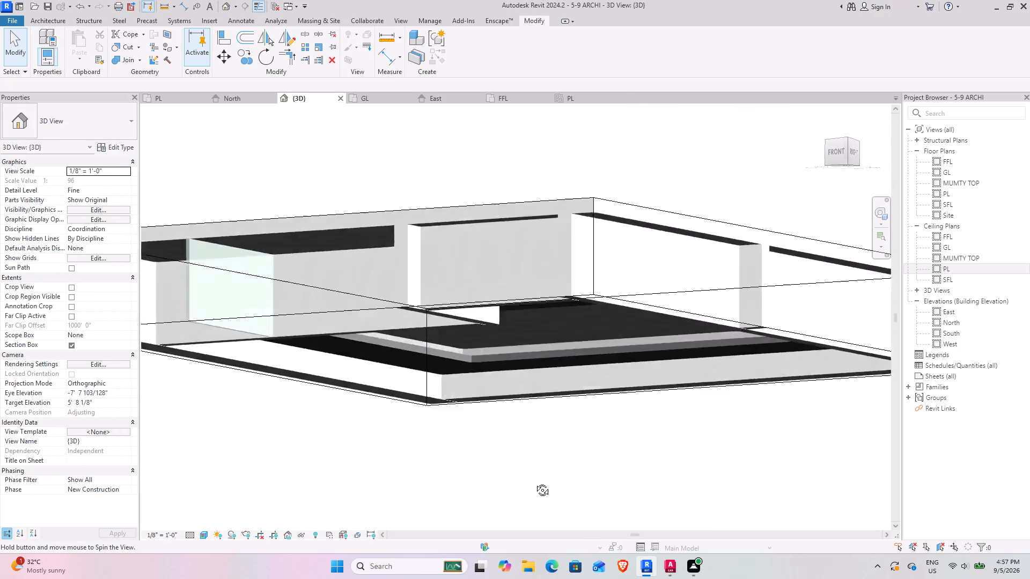
{"action": "middle_click_drag", "start_coordinate": [534, 482], "coordinate": [540, 442], "text": "shift"}
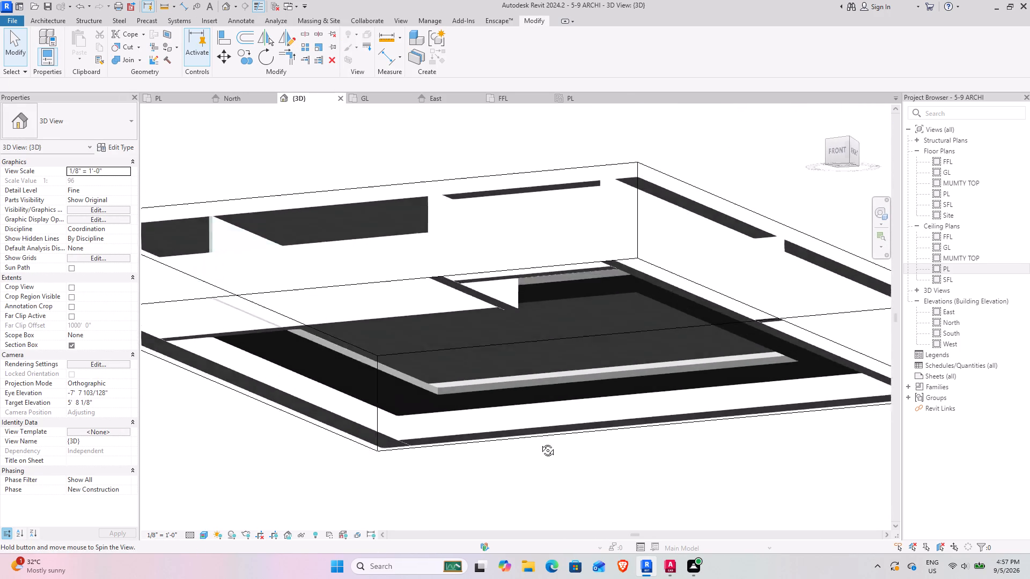
{"action": "middle_click_drag", "start_coordinate": [540, 442], "coordinate": [542, 410], "text": "shift"}
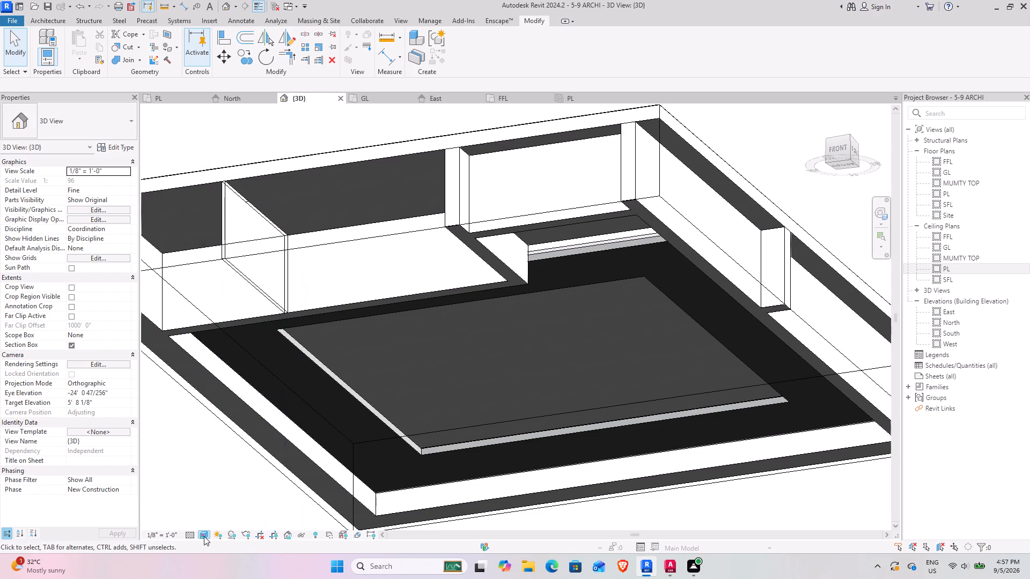
{"action": "left_click", "coordinate": [204, 536]}
{"action": "left_click", "coordinate": [234, 491]}
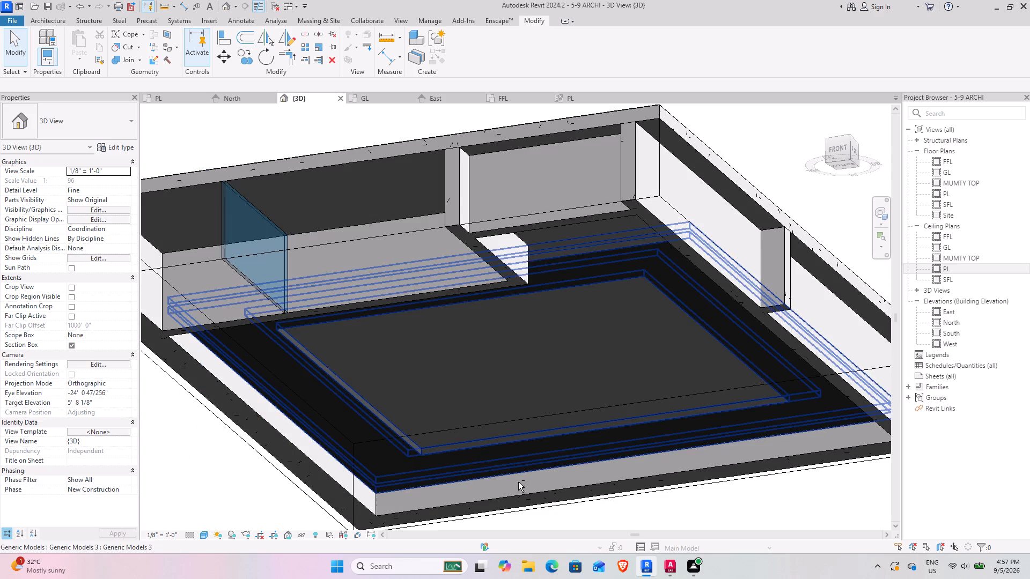
Orient the 3D view to the bottom and set its display to Hidden Line.
{"action": "middle_click_drag", "start_coordinate": [518, 482], "coordinate": [535, 464], "text": "shift"}
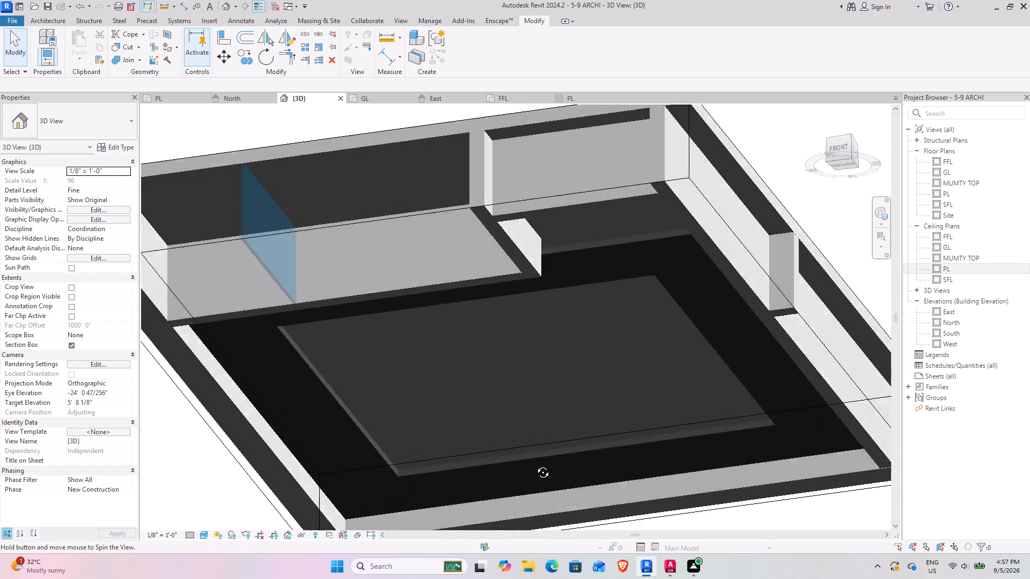
{"action": "middle_click_drag", "start_coordinate": [535, 464], "coordinate": [543, 460], "text": "shift"}
{"action": "middle_click_drag", "start_coordinate": [698, 348], "coordinate": [742, 268], "text": "shift"}
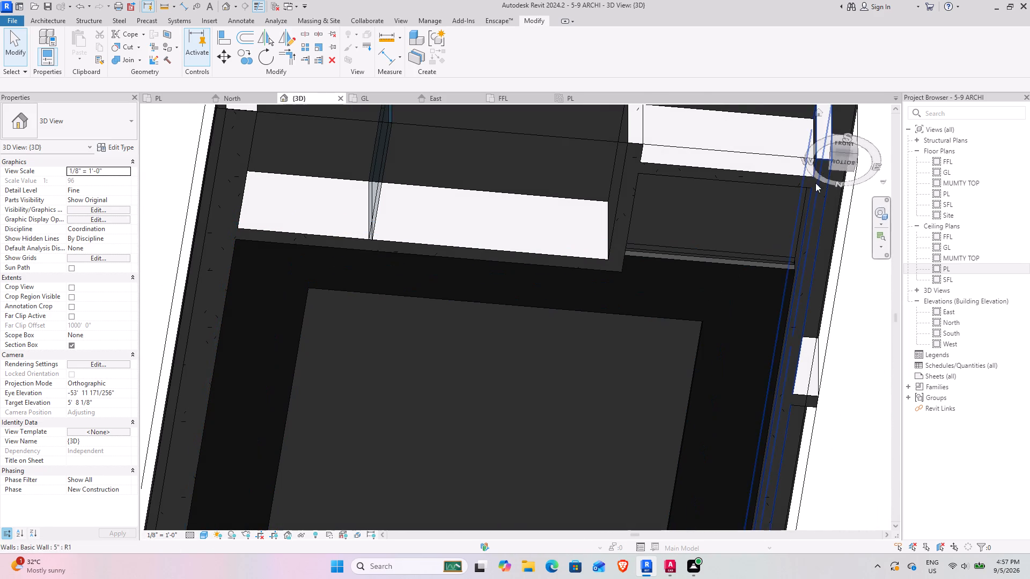
{"action": "left_click", "coordinate": [841, 162]}
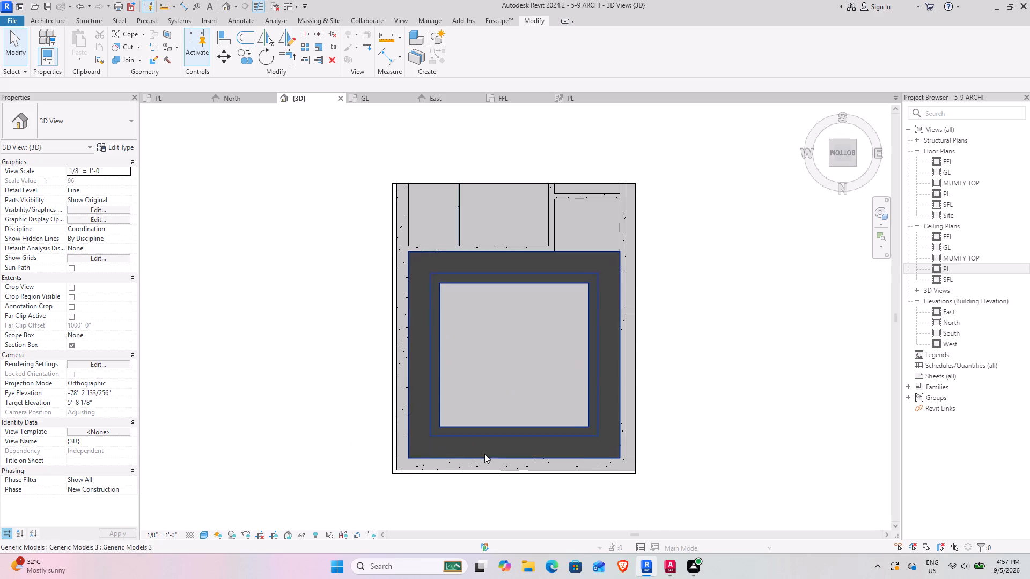
{"action": "left_click", "coordinate": [206, 535]}
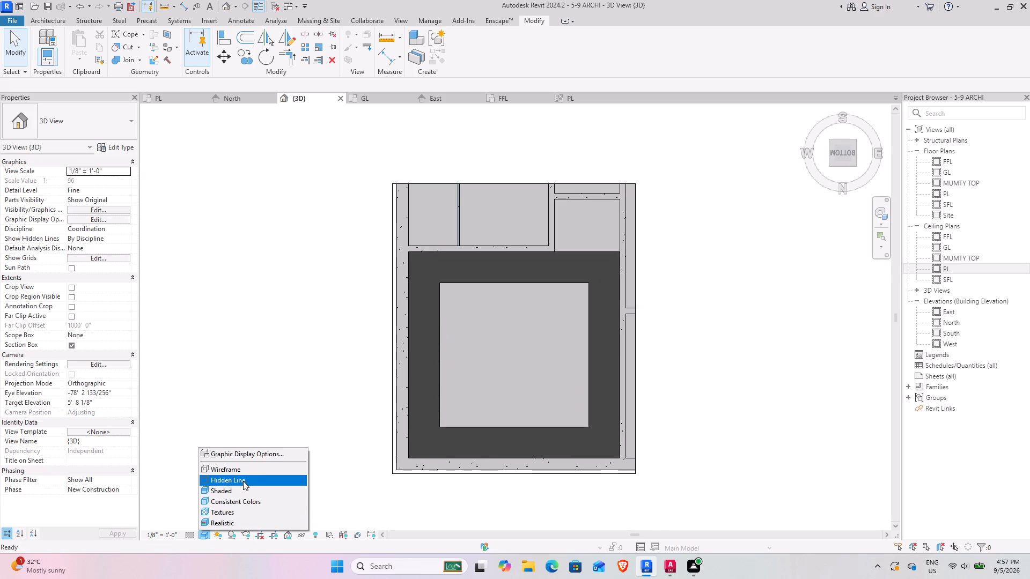
{"action": "left_click", "coordinate": [251, 477]}
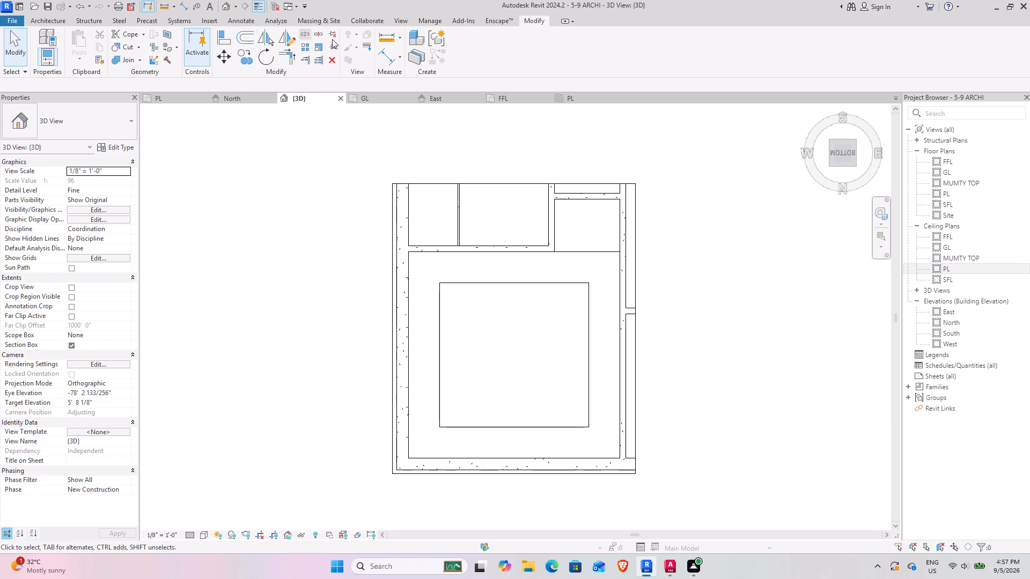
Open the ceiling border model for in-place editing and start a new extrusion sketch.
{"action": "left_click", "coordinate": [448, 283]}
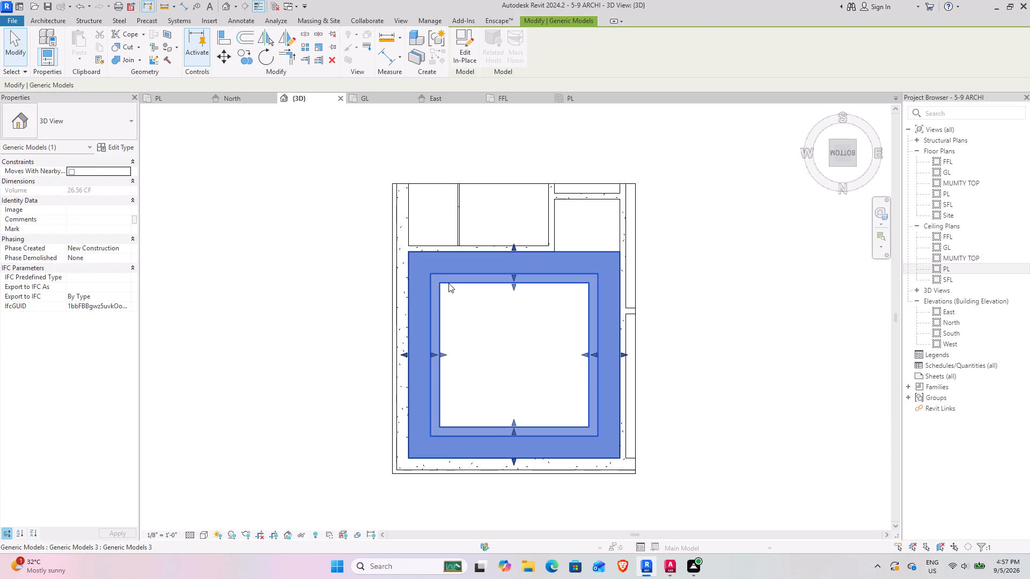
{"action": "left_click", "coordinate": [461, 44]}
{"action": "left_click", "coordinate": [38, 22]}
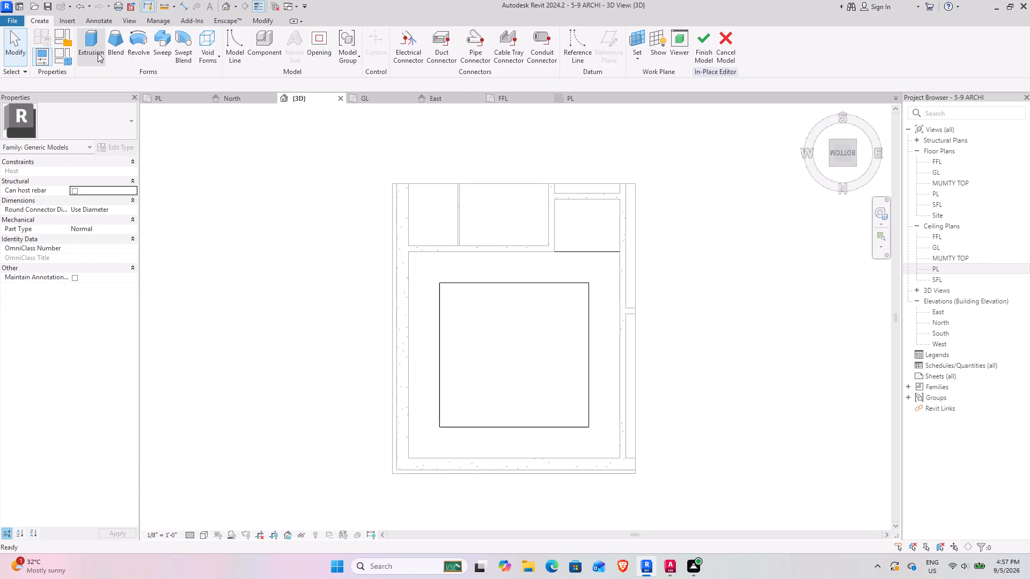
{"action": "left_click", "coordinate": [98, 52]}
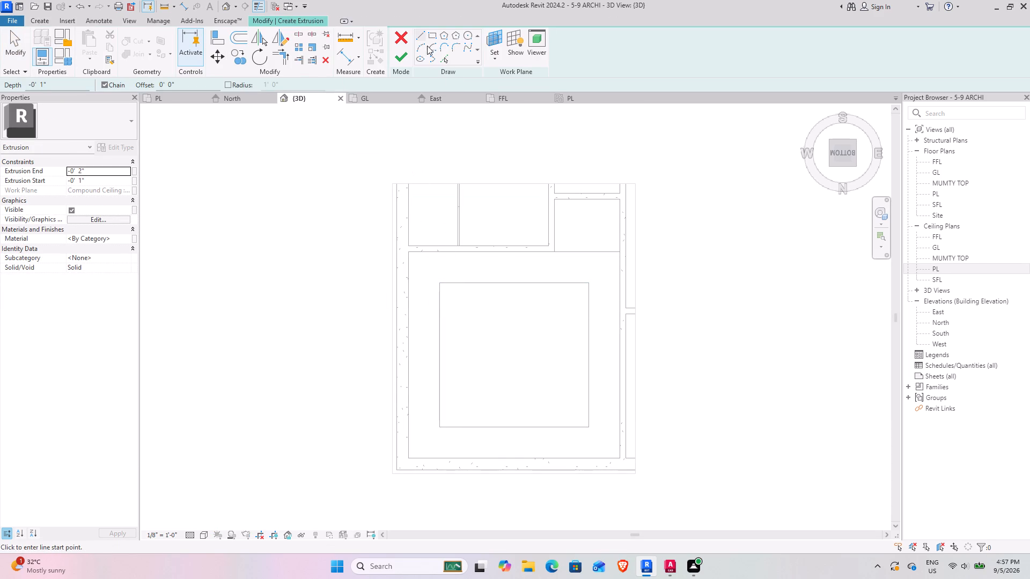
{"action": "left_click", "coordinate": [433, 41]}
{"action": "left_click_drag", "start_coordinate": [189, 78], "coordinate": [141, 80]}
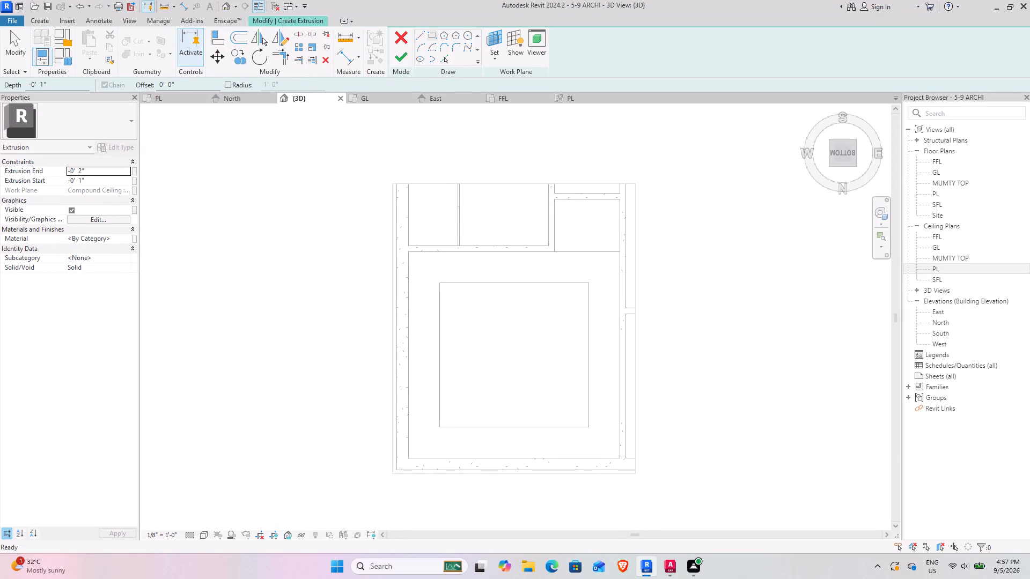
{"action": "left_click_drag", "start_coordinate": [185, 86], "coordinate": [131, 81]}
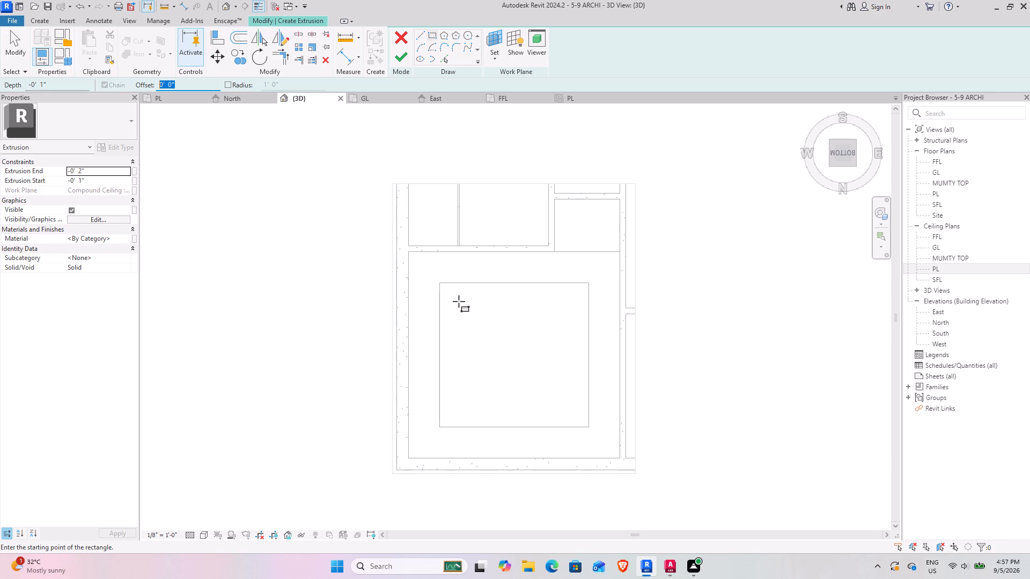
Sketch lines offset 1' 6" inward from the west, east and south edges of the ceiling border's opening.
{"action": "left_click", "coordinate": [442, 59]}
{"action": "left_click_drag", "start_coordinate": [148, 83], "coordinate": [47, 86]}
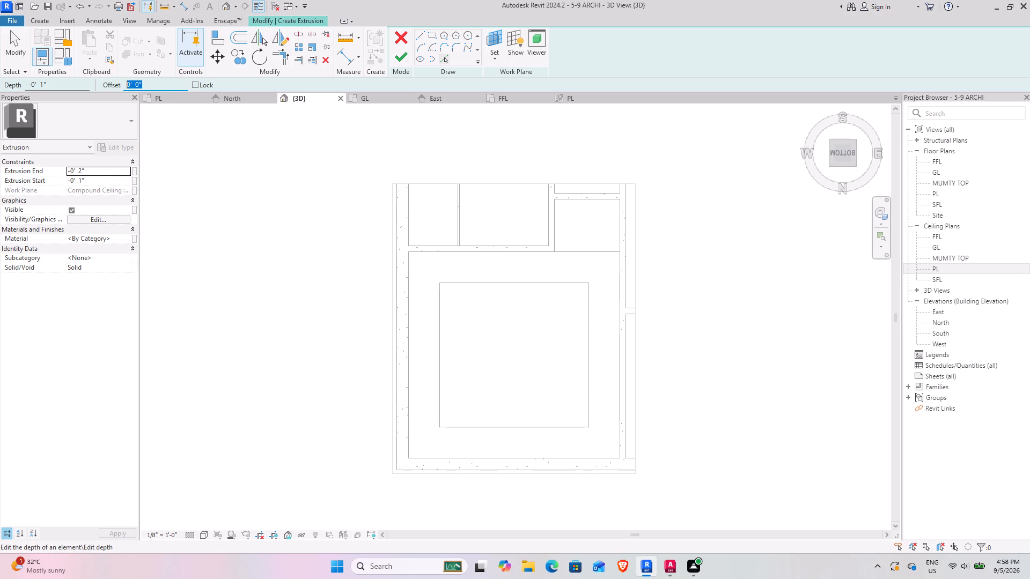
{"action": "type", "text": "1'"}
{"action": "key", "text": "Return"}
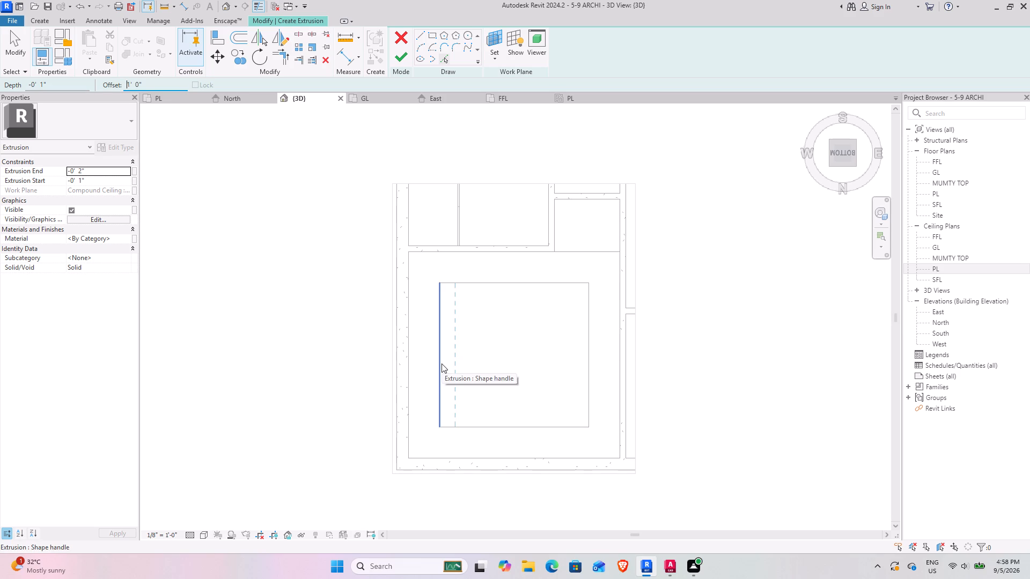
{"action": "left_click_drag", "start_coordinate": [160, 83], "coordinate": [73, 83]}
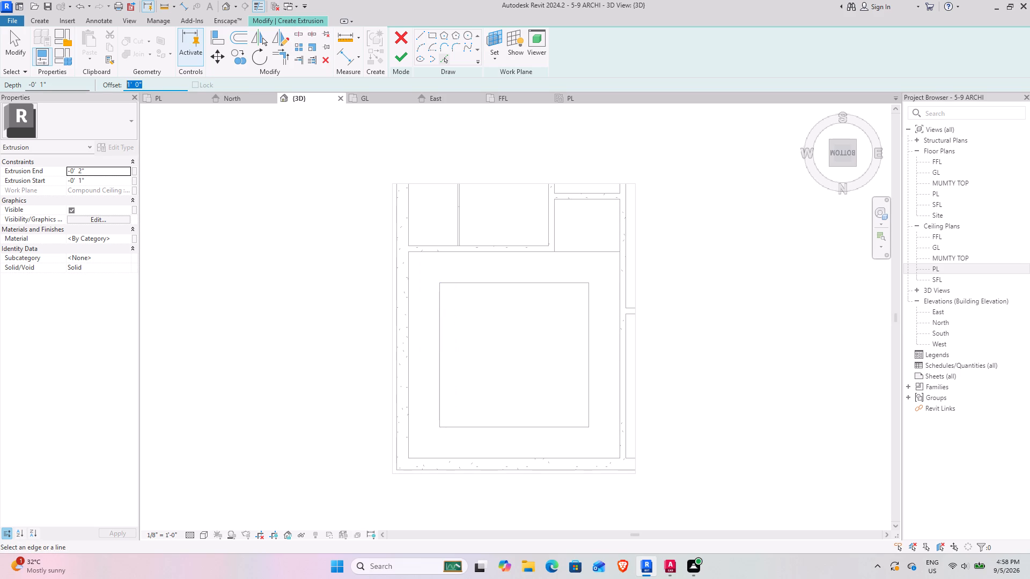
{"action": "type", "text": "2'"}
{"action": "key", "text": "Return"}
{"action": "left_click_drag", "start_coordinate": [163, 83], "coordinate": [96, 82]}
{"action": "type", "text": "1.5'"}
{"action": "key", "text": "Return"}
{"action": "left_click", "coordinate": [444, 352]}
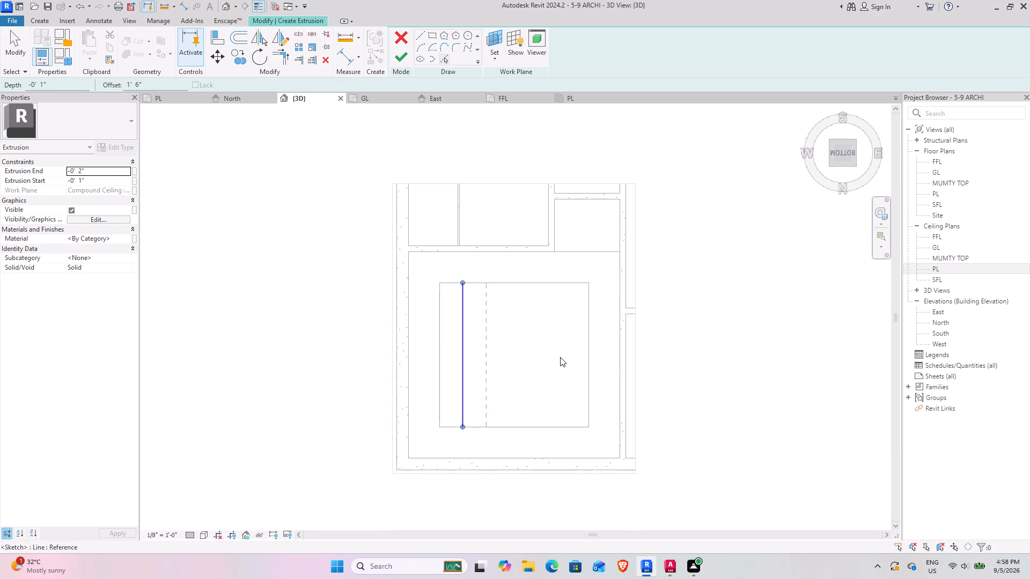
{"action": "left_click", "coordinate": [587, 366]}
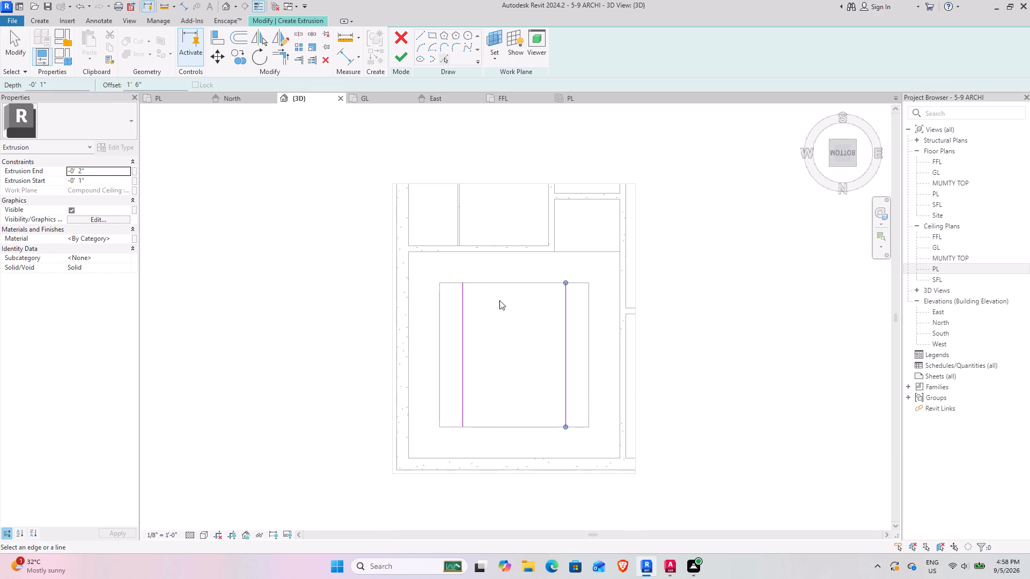
{"action": "left_click", "coordinate": [507, 283]}
Add a second pair of sketch lines 1' 6" further inward from the west and south sketch lines.
{"action": "left_click", "coordinate": [464, 364]}
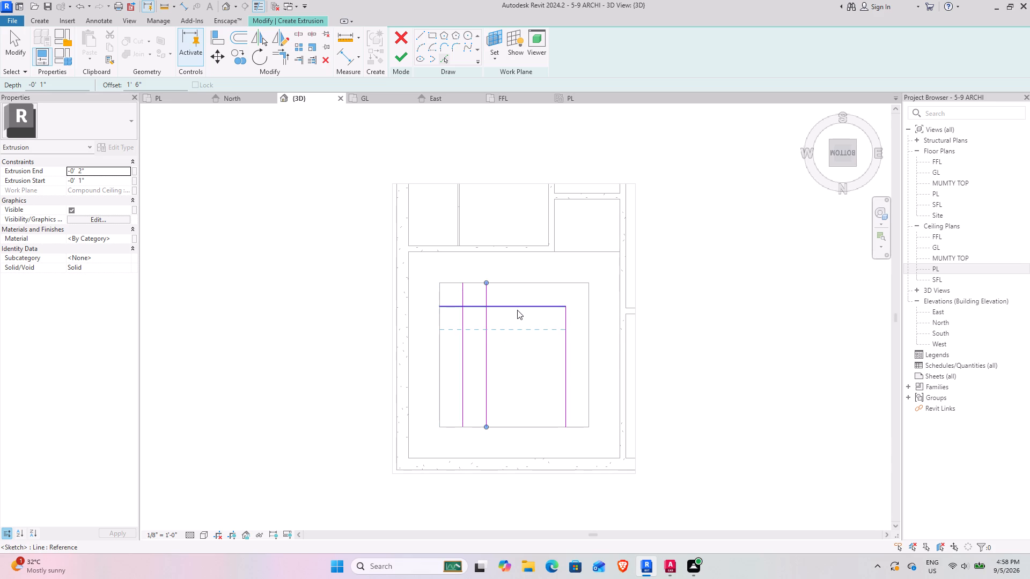
{"action": "left_click", "coordinate": [517, 310]}
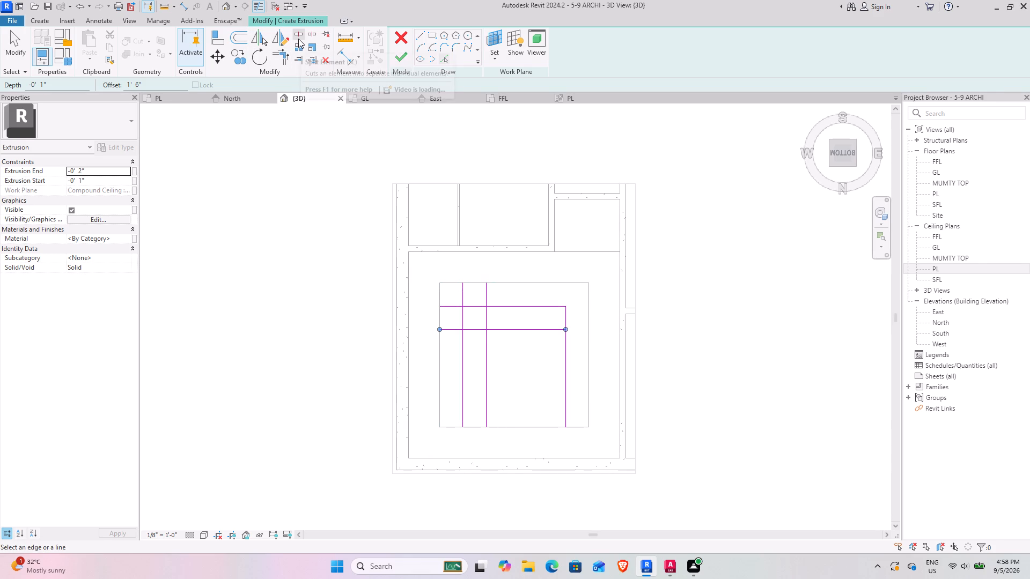
Trim the outer west and south sketch lines to a corner, and the inner west and south lines to another.
{"action": "left_click", "coordinate": [275, 58]}
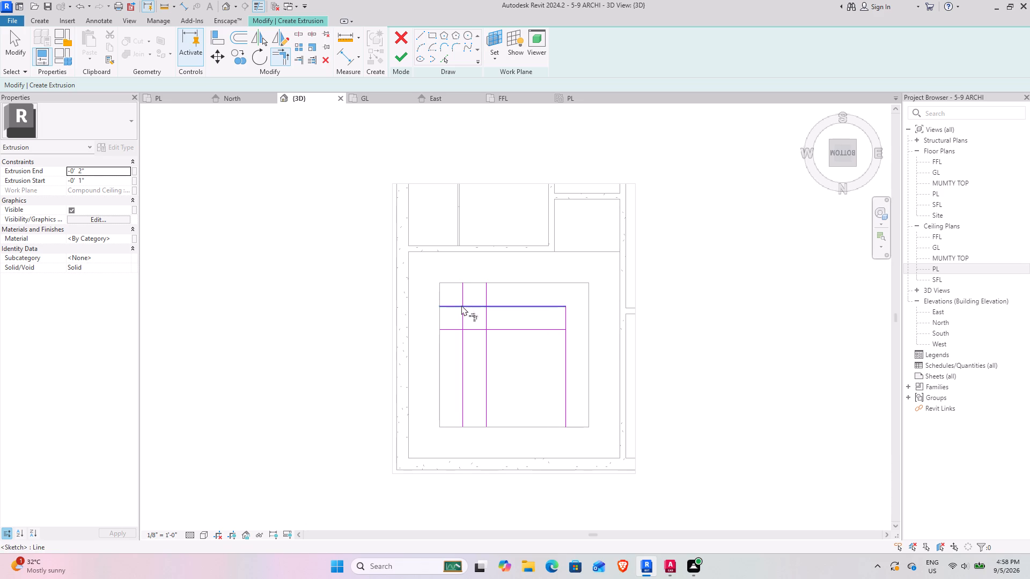
{"action": "left_click", "coordinate": [462, 313]}
{"action": "left_click", "coordinate": [469, 304]}
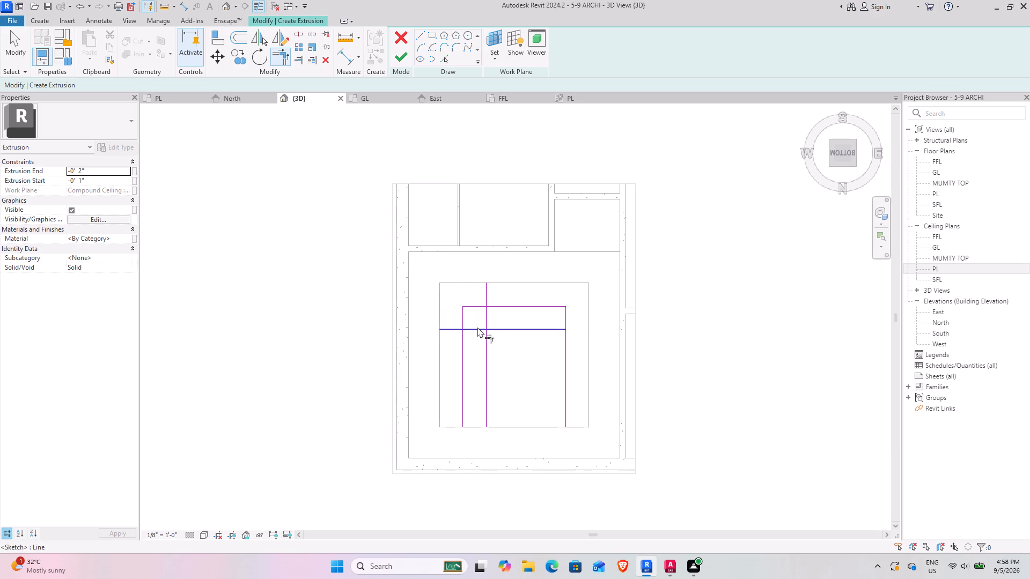
{"action": "left_click", "coordinate": [485, 336]}
{"action": "left_click", "coordinate": [496, 328]}
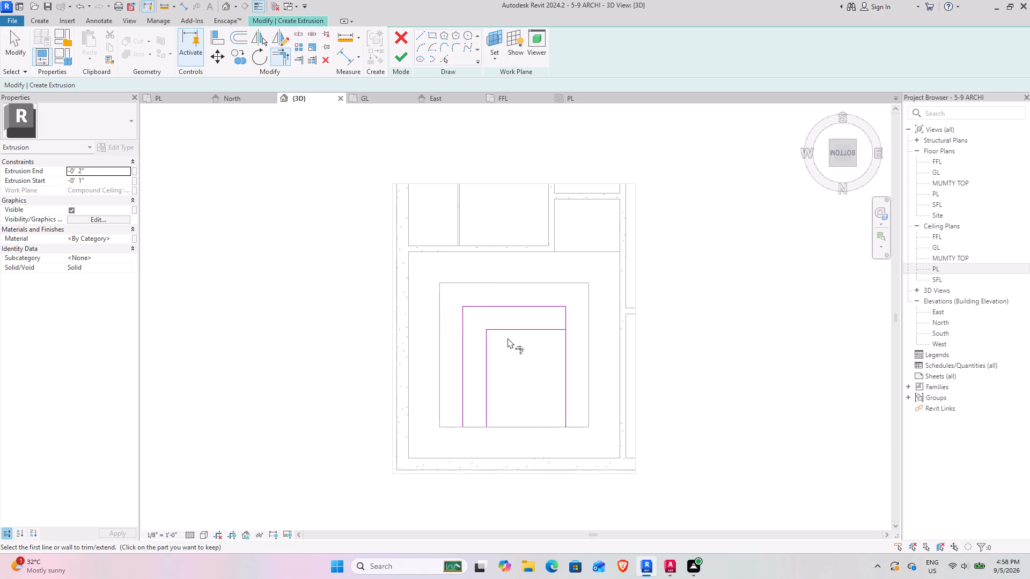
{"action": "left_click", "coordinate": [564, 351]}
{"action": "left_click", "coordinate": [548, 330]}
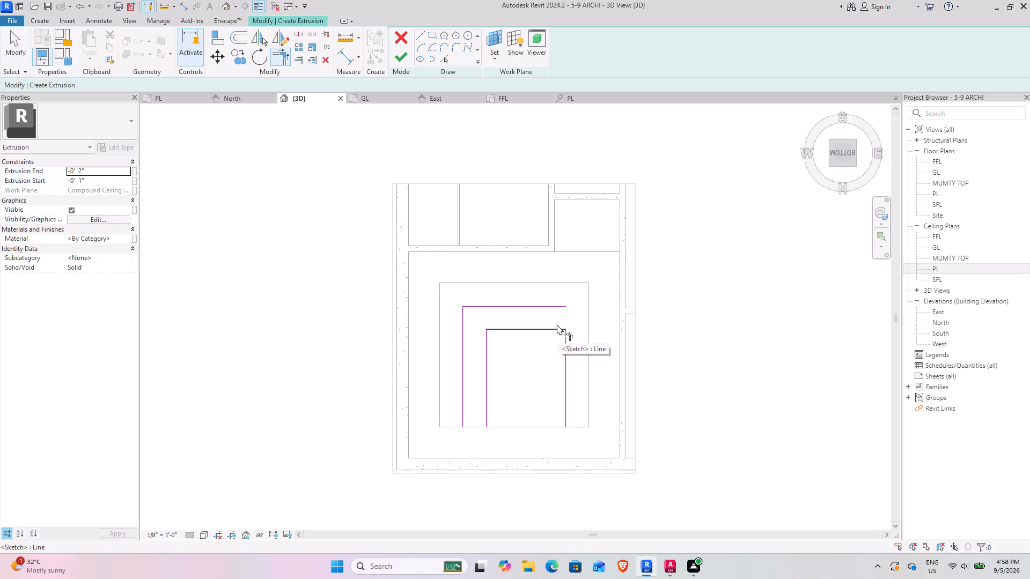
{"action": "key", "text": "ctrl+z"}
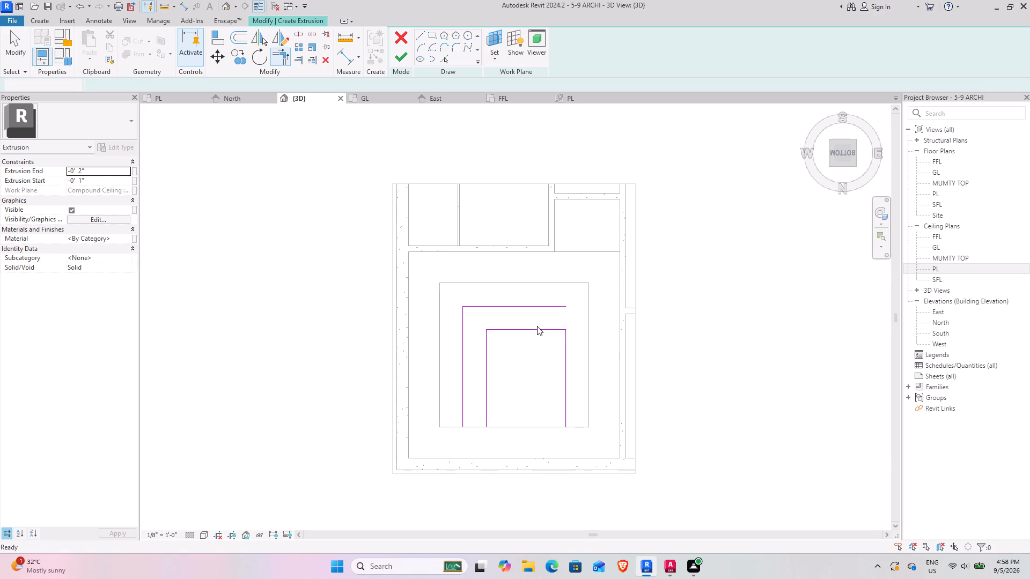
Trim the east sketch line and the inner south line to a corner, keeping the short east segment between the two south lines.
{"action": "left_click", "coordinate": [568, 318]}
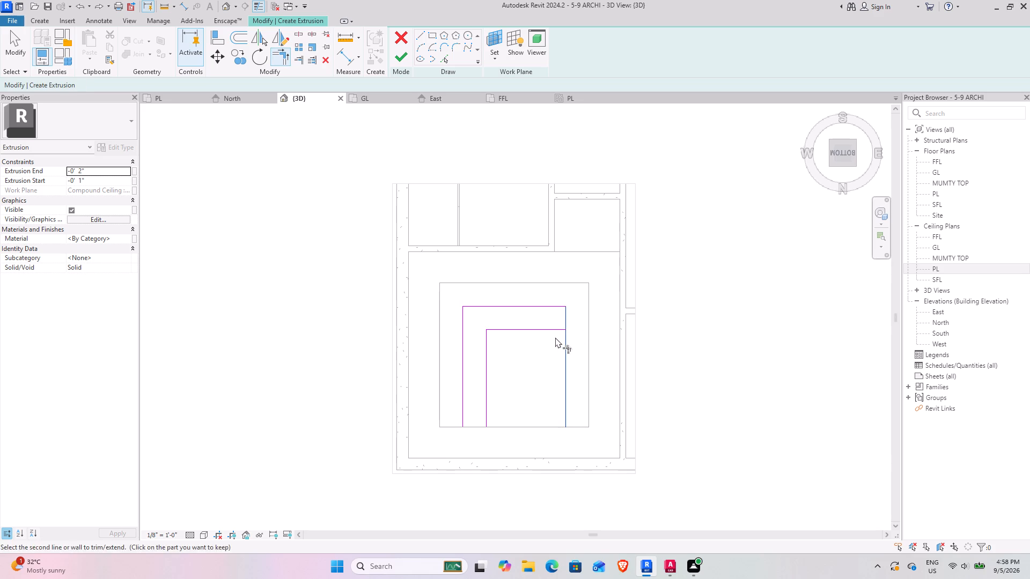
{"action": "left_click", "coordinate": [557, 330]}
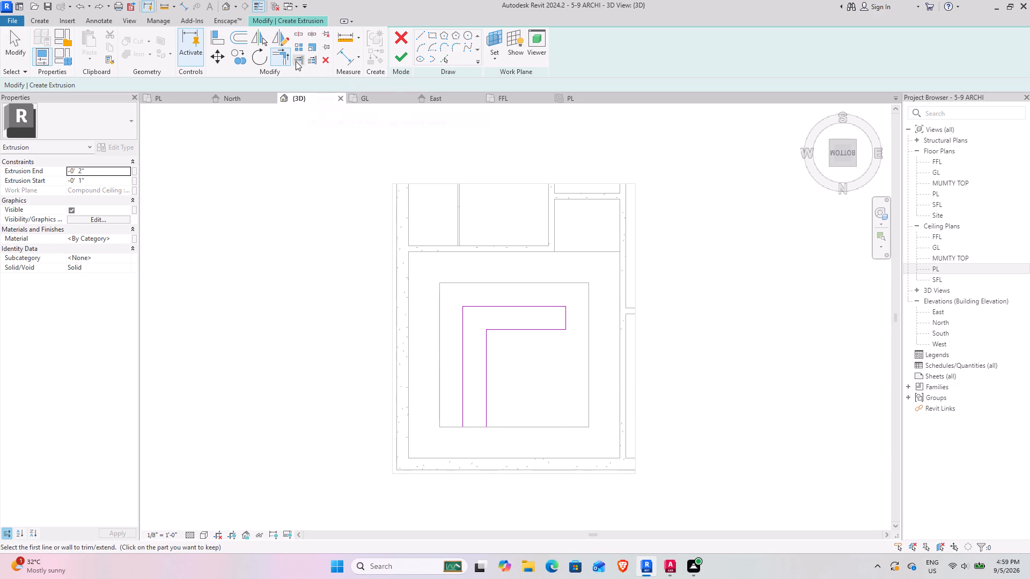
Add a sketch line offset 1' 6" inward from the north edge of the ceiling border's opening.
{"action": "left_click", "coordinate": [440, 64]}
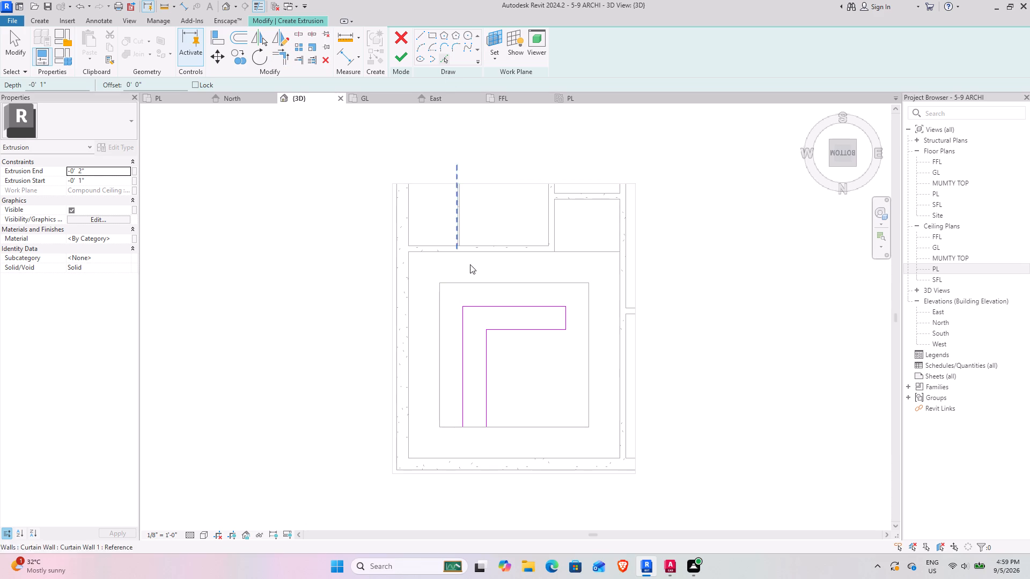
{"action": "left_click_drag", "start_coordinate": [174, 87], "coordinate": [146, 83]}
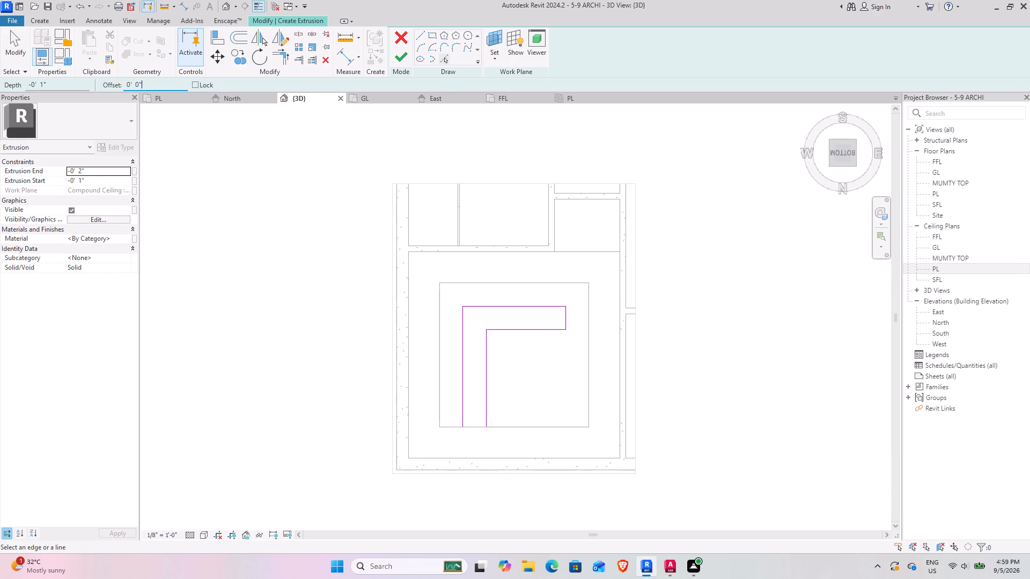
{"action": "left_click_drag", "start_coordinate": [146, 83], "coordinate": [115, 81]}
{"action": "type", "text": "1.5'"}
{"action": "key", "text": "Return"}
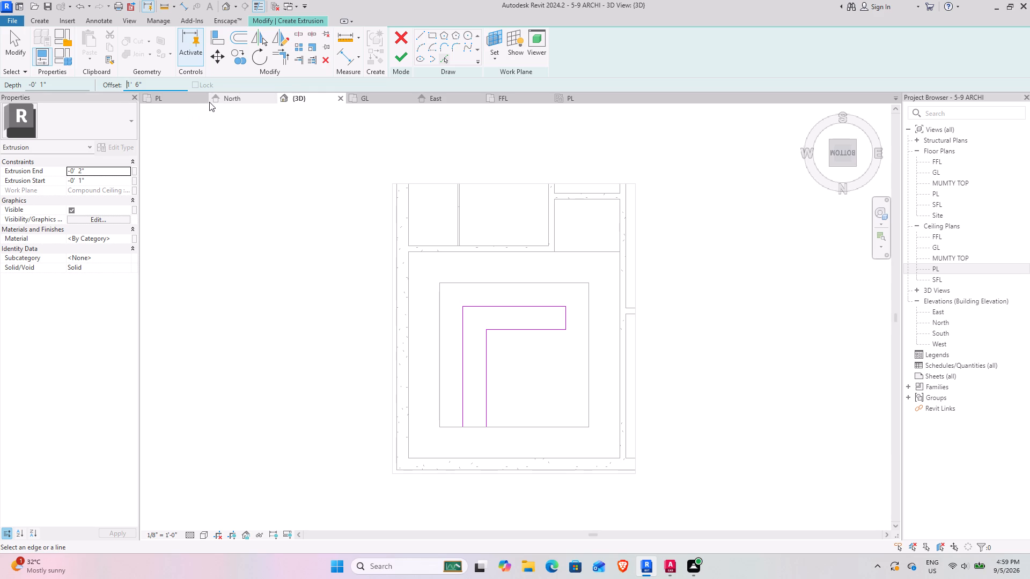
{"action": "left_click", "coordinate": [517, 426]}
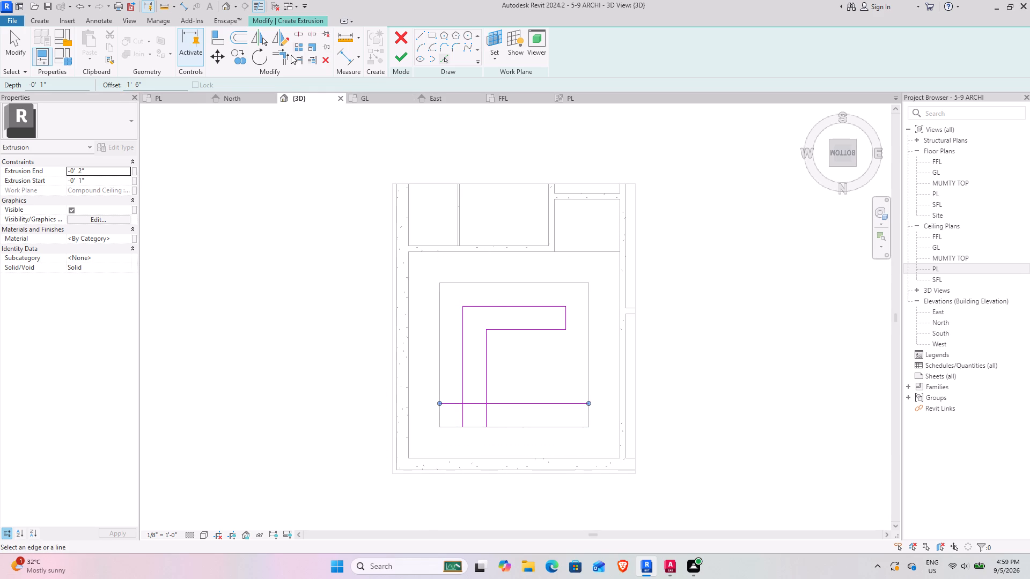
Trim both west sketch lines to the north line, closing the L-shaped profile at its north end.
{"action": "left_click", "coordinate": [271, 59]}
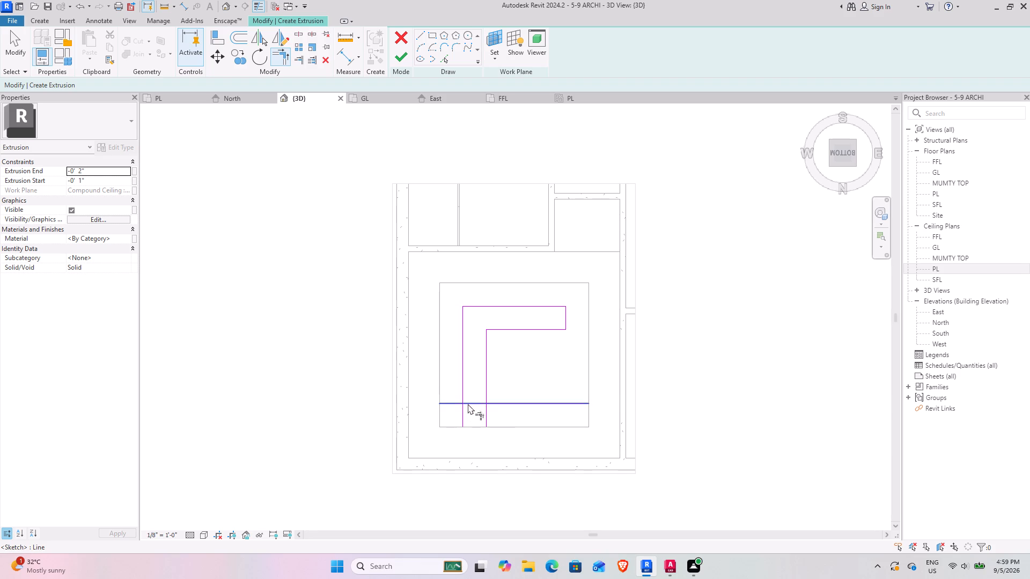
{"action": "left_click", "coordinate": [468, 404]}
{"action": "left_click", "coordinate": [465, 392]}
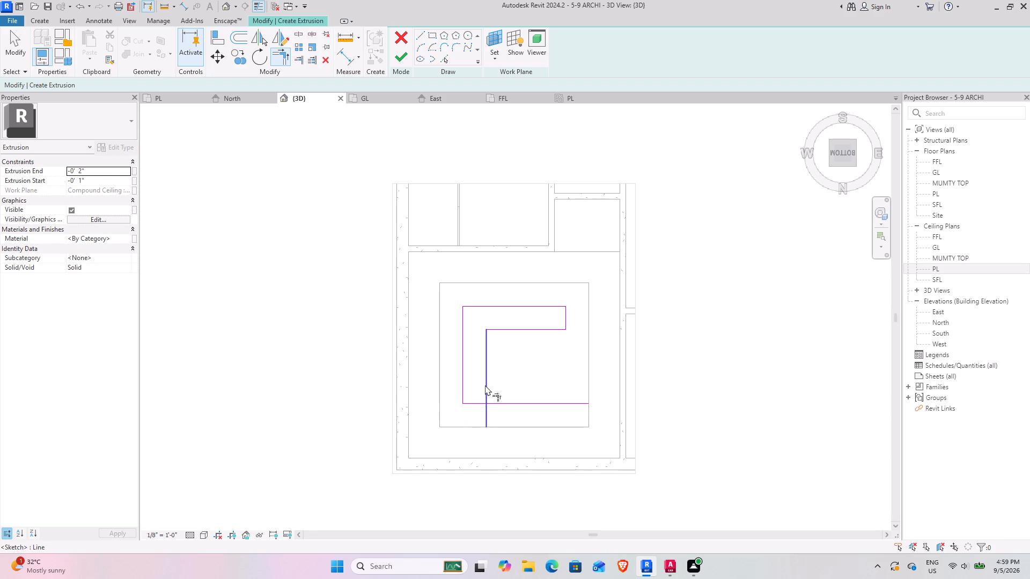
{"action": "left_click", "coordinate": [487, 389]}
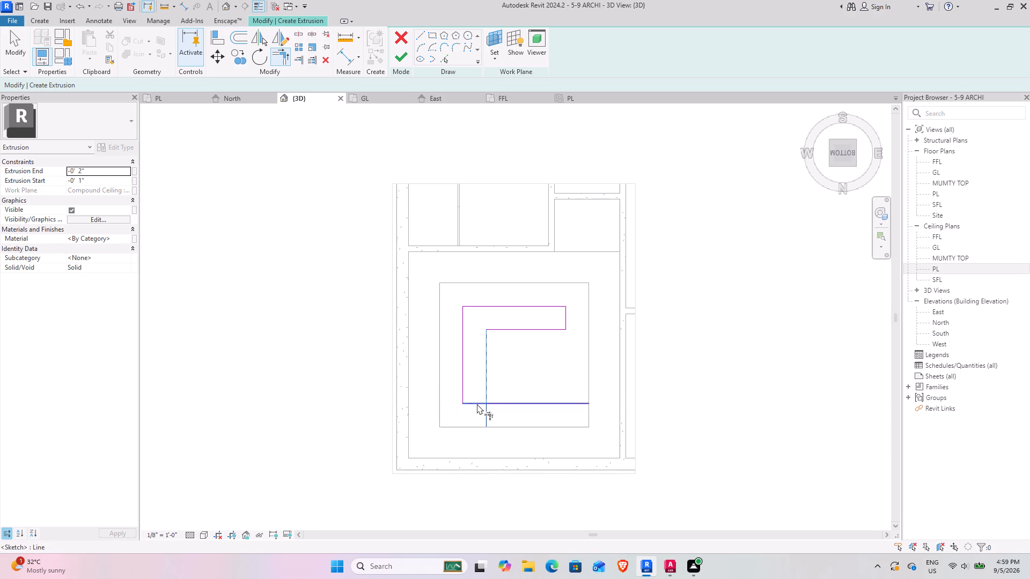
{"action": "left_click", "coordinate": [477, 402]}
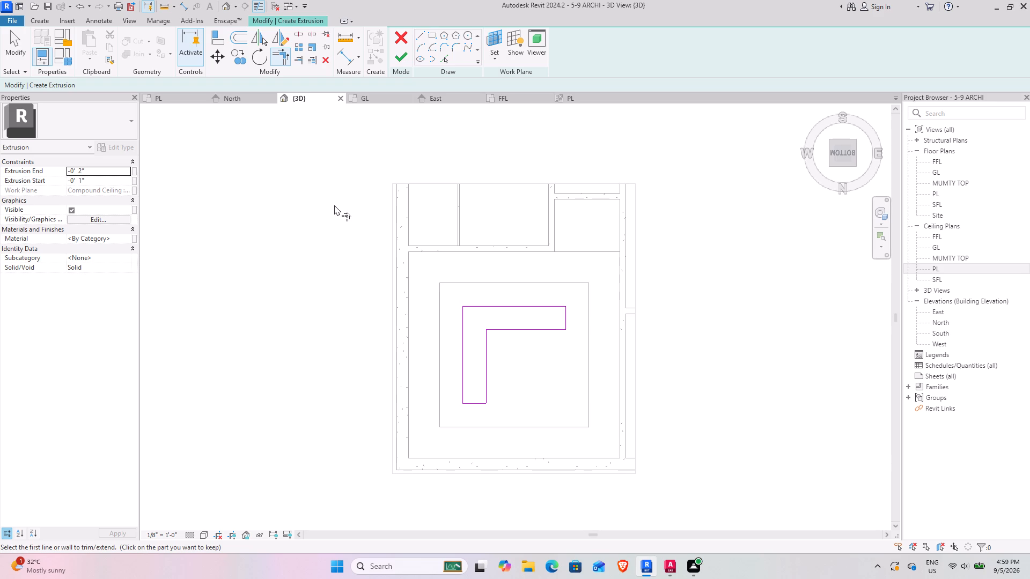
{"action": "key", "text": "Escape"}
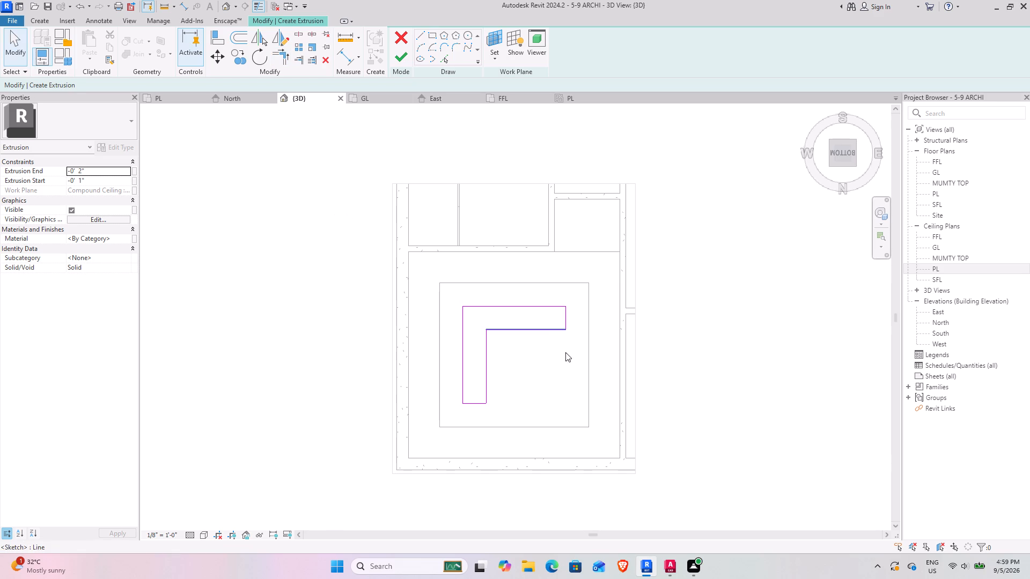
Select the short east end line of the L-shaped profile.
{"action": "left_click", "coordinate": [564, 324]}
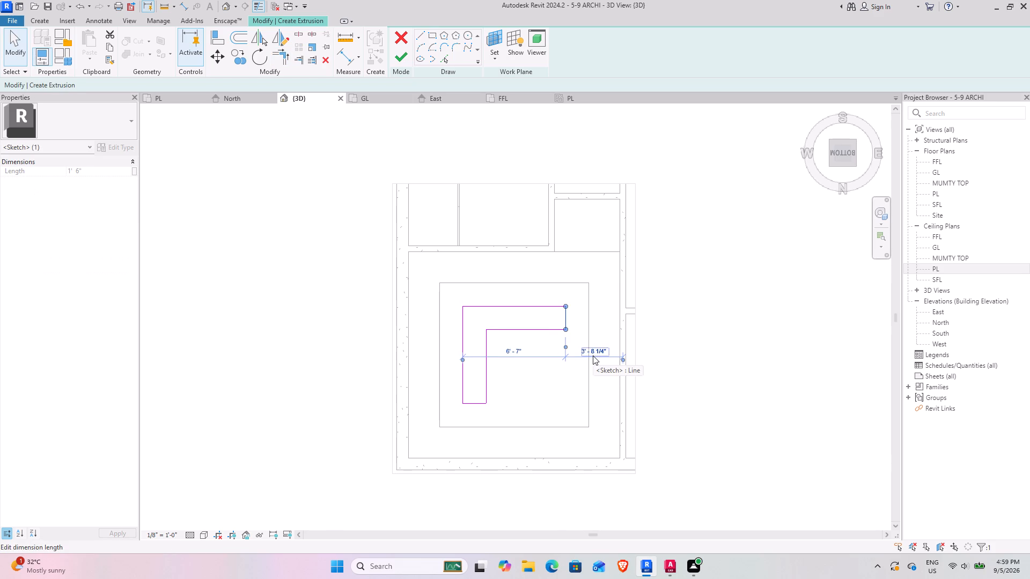
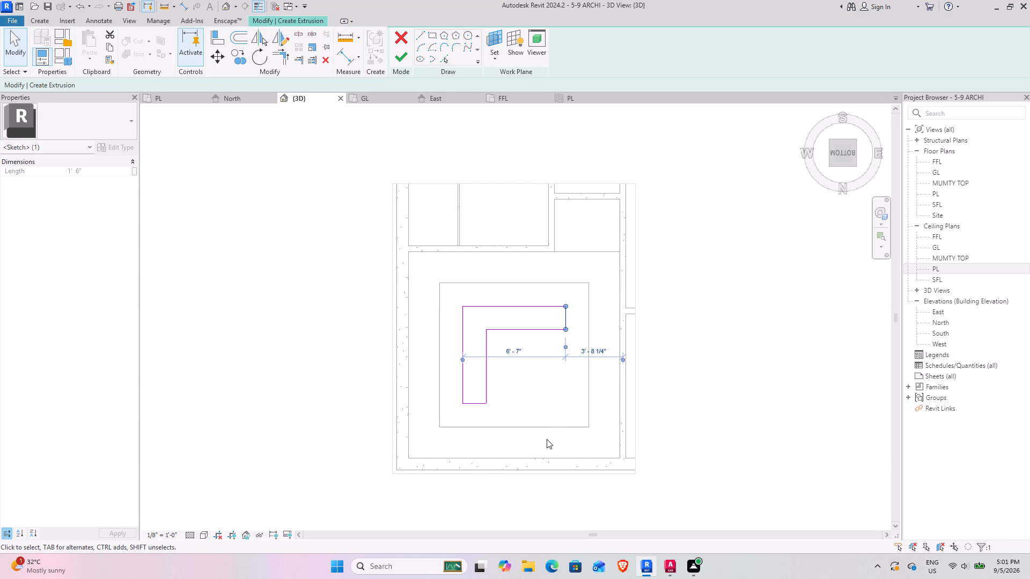
Set the distance from the L-shaped profile's outer west line to its short east end line to 6'.
{"action": "left_click", "coordinate": [511, 353]}
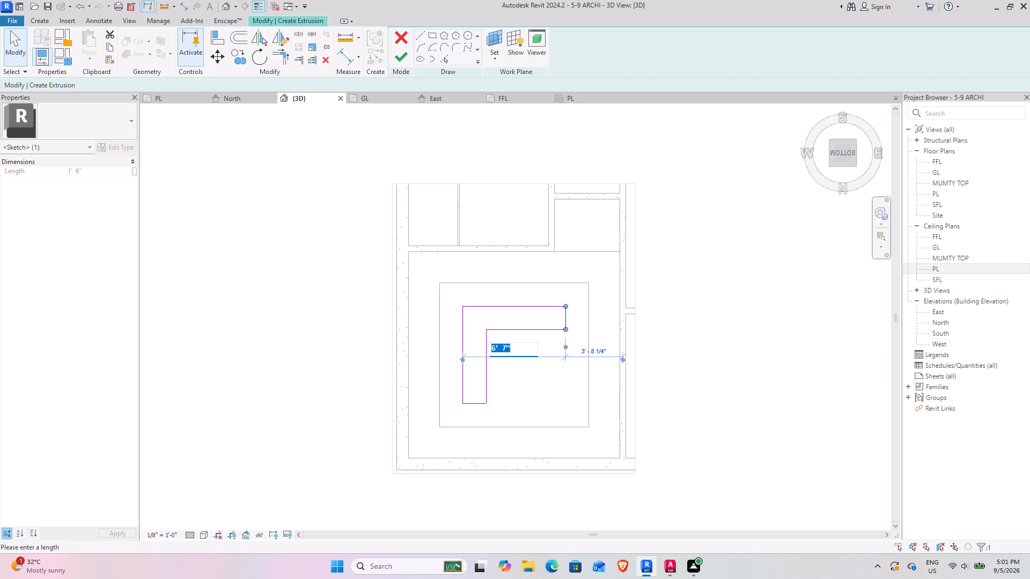
{"action": "key", "text": "6"}
{"action": "key", "text": "apostrophe"}
{"action": "key", "text": "Return"}
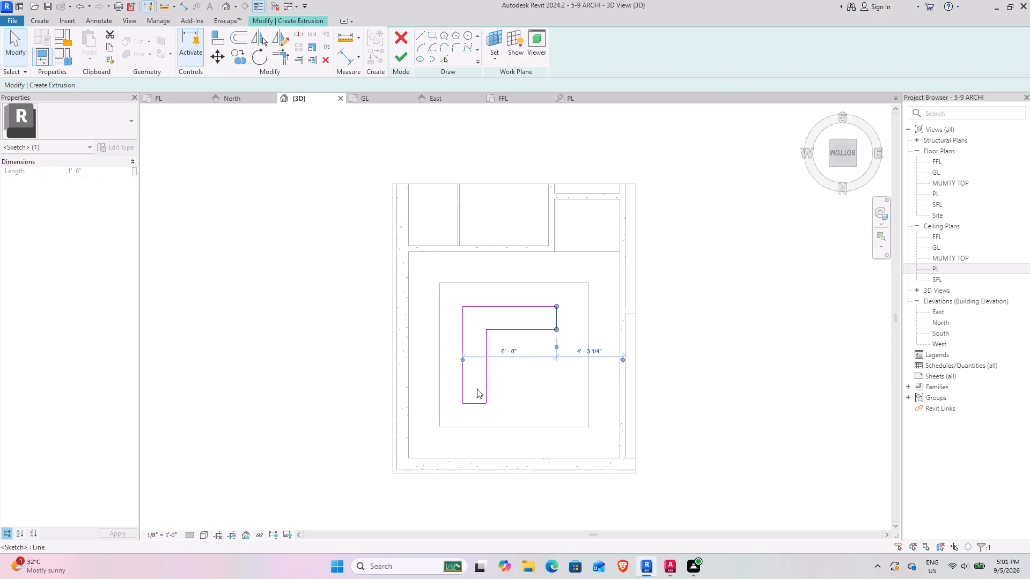
Check the lengths and leg widths of the L-shaped profile at its west, south and north end lines.
{"action": "left_click", "coordinate": [461, 391]}
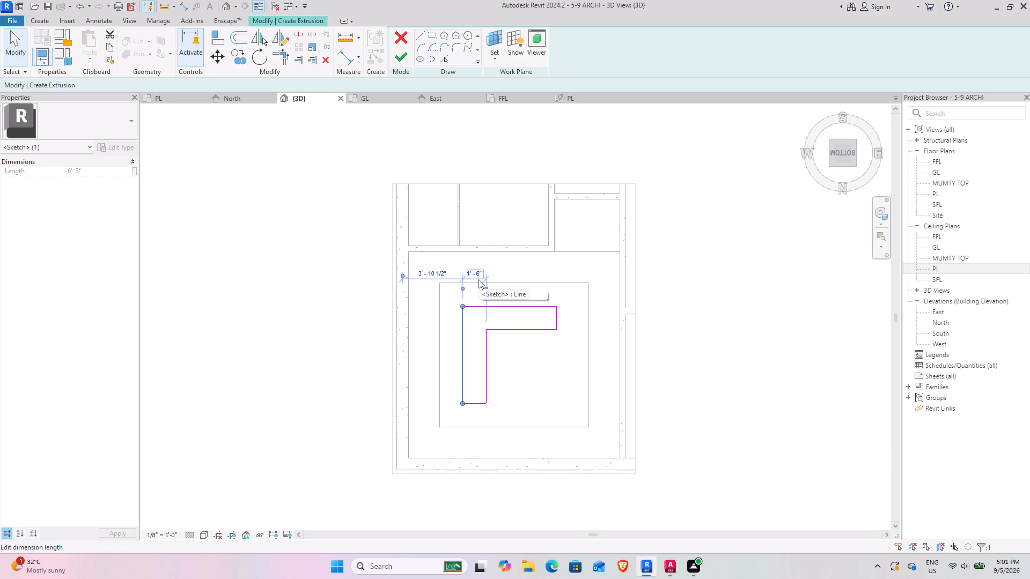
{"action": "left_click", "coordinate": [512, 306]}
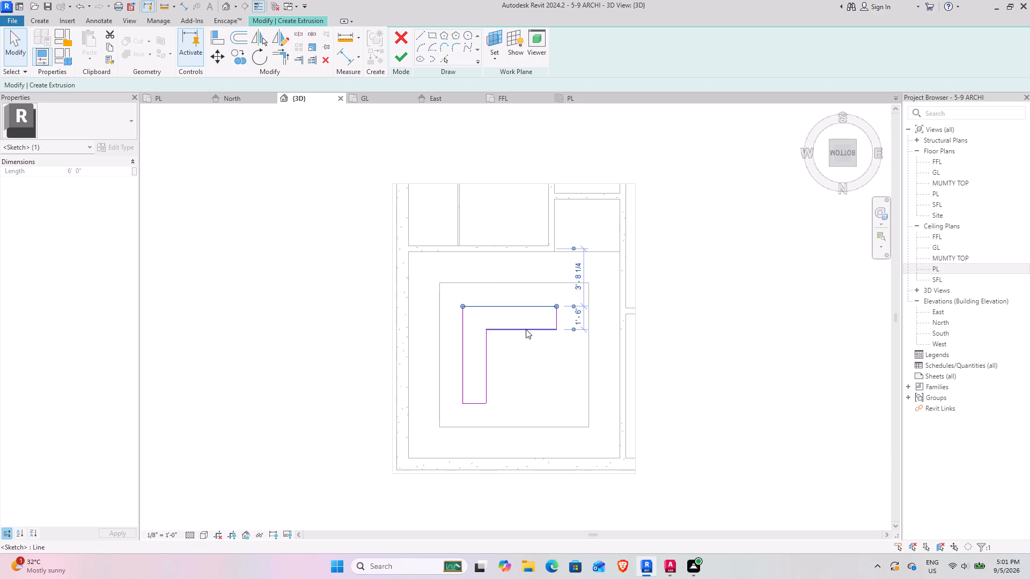
{"action": "left_click", "coordinate": [548, 330]}
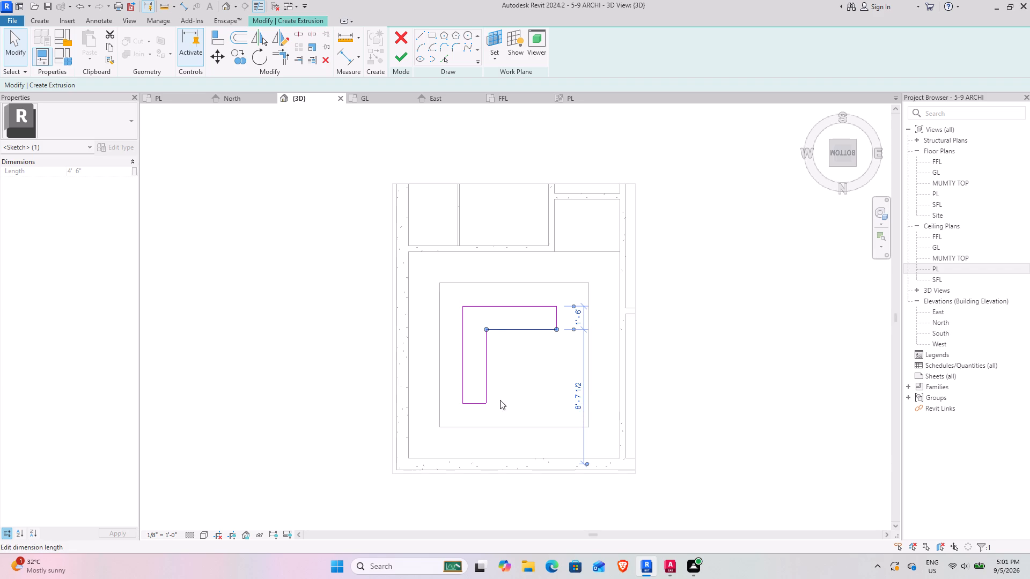
{"action": "left_click", "coordinate": [475, 403]}
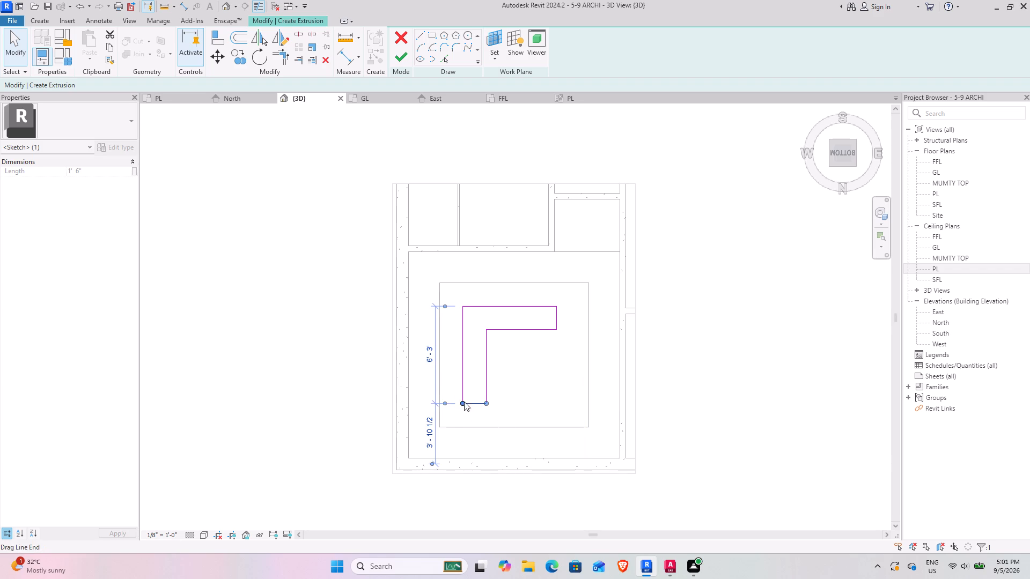
{"action": "left_click", "coordinate": [461, 376]}
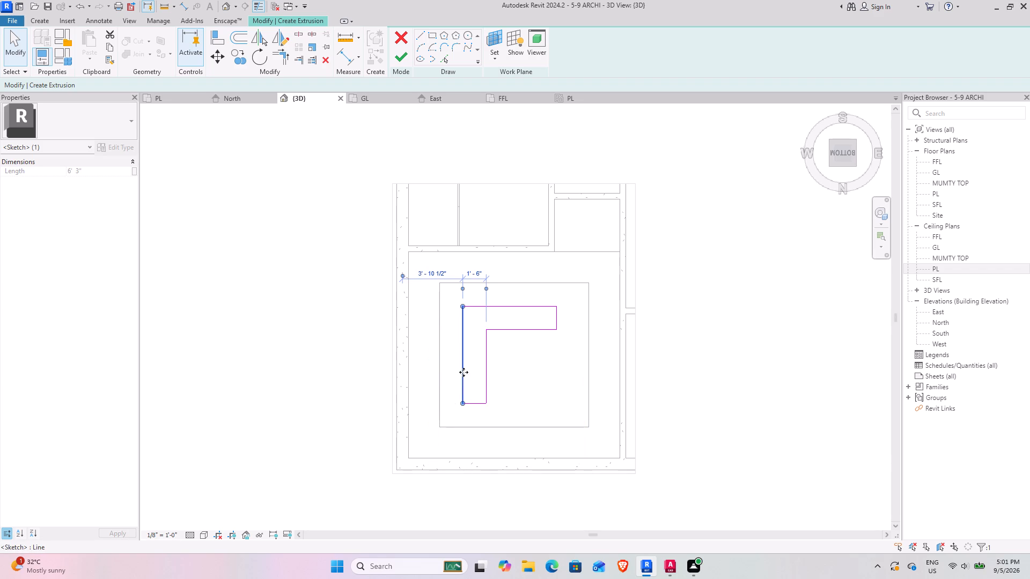
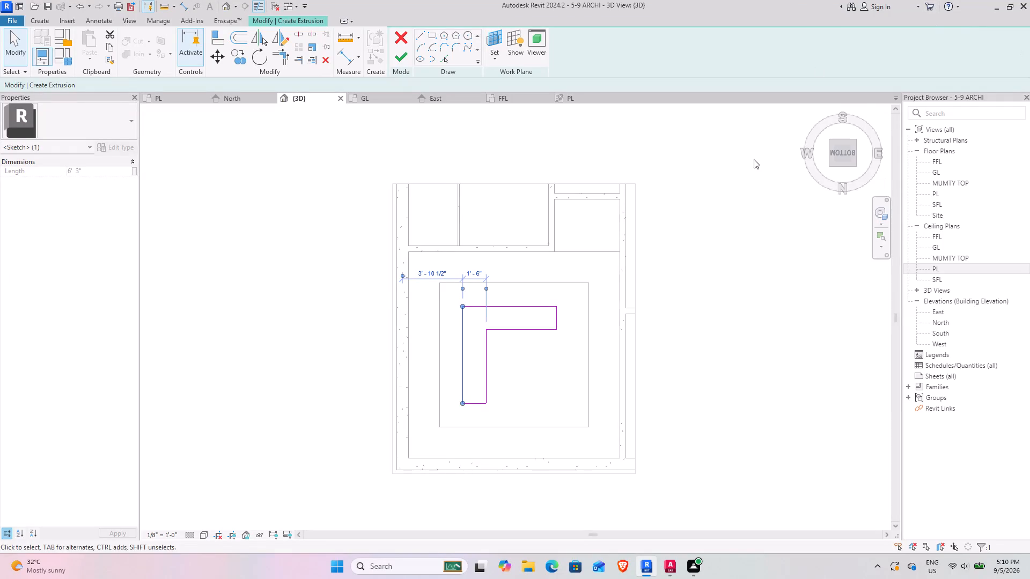
Extrude the L-shaped profile from a start of 0 to an end of 2" and finish the in-place ceiling model.
{"action": "key", "text": "ctrl+s"}
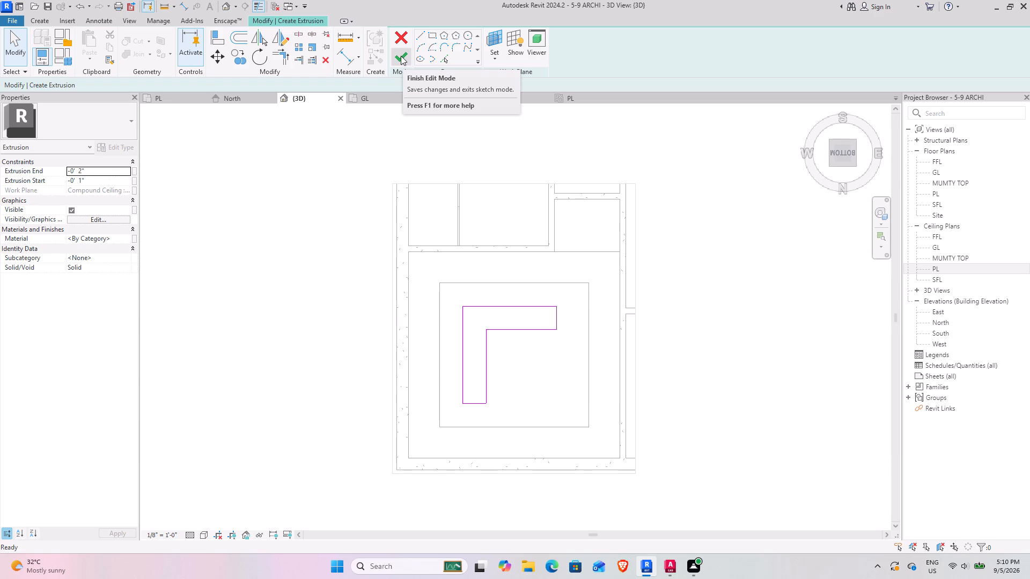
{"action": "left_click", "coordinate": [98, 180]}
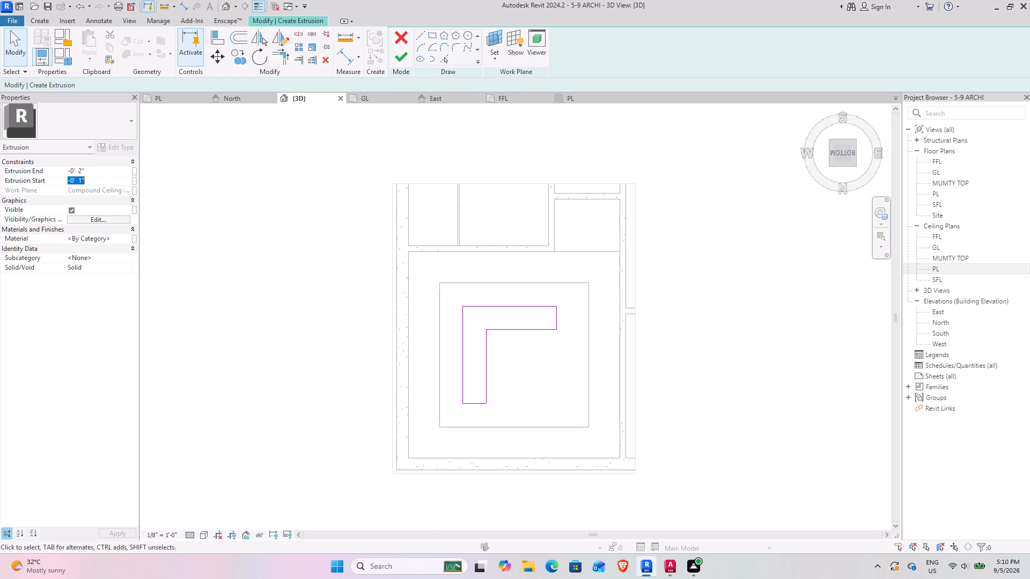
{"action": "key", "text": "0"}
{"action": "key", "text": "Return"}
{"action": "left_click", "coordinate": [92, 170]}
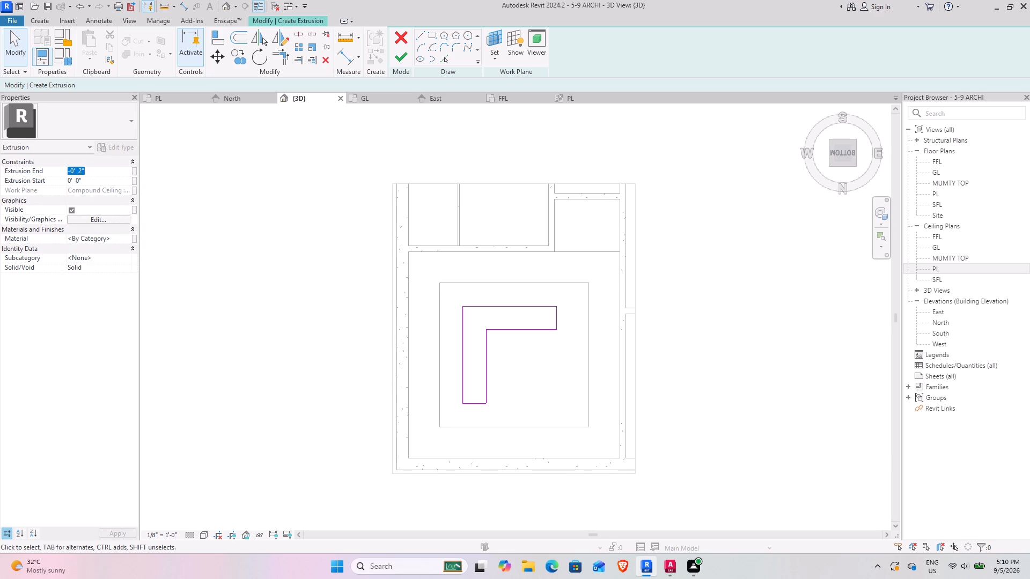
{"action": "type", "text": "2\""}
{"action": "key", "text": "Return"}
{"action": "left_click", "coordinate": [399, 56]}
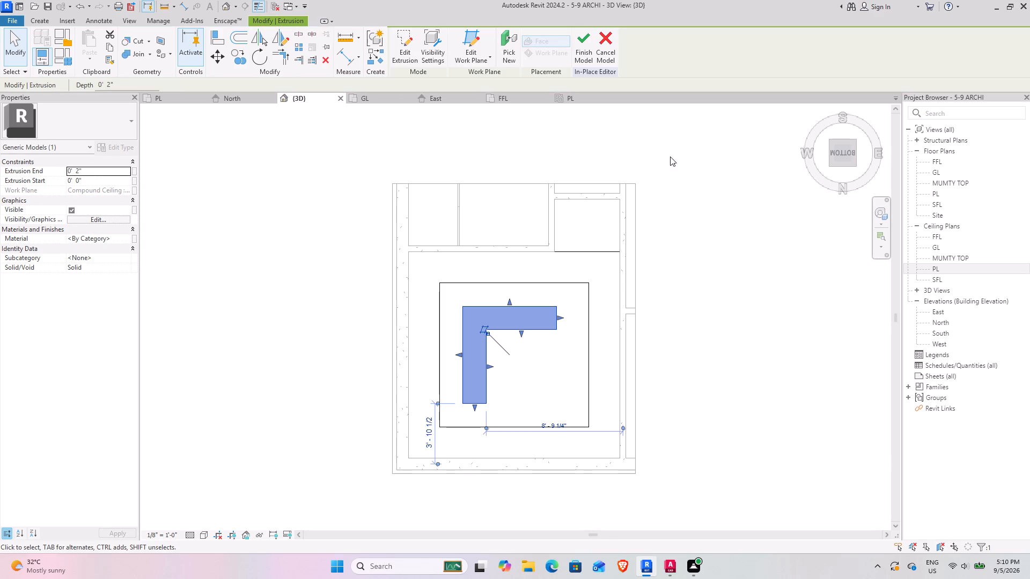
{"action": "left_click", "coordinate": [580, 42]}
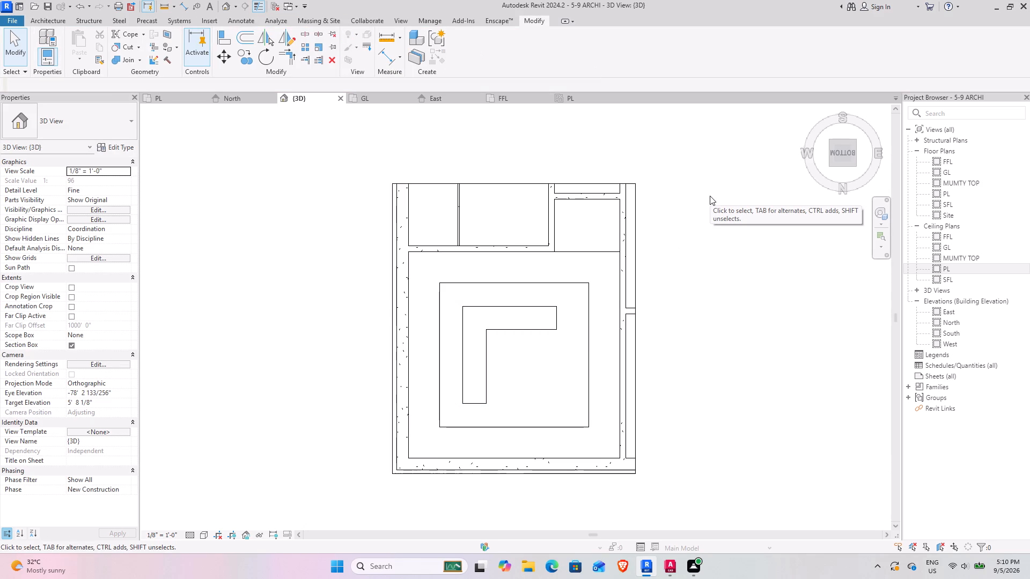
Display the 3D view with Textures and examine the L-shaped extrusion within the ceiling frame from several angles below.
{"action": "middle_click_drag", "start_coordinate": [750, 234], "coordinate": [684, 433], "text": "shift"}
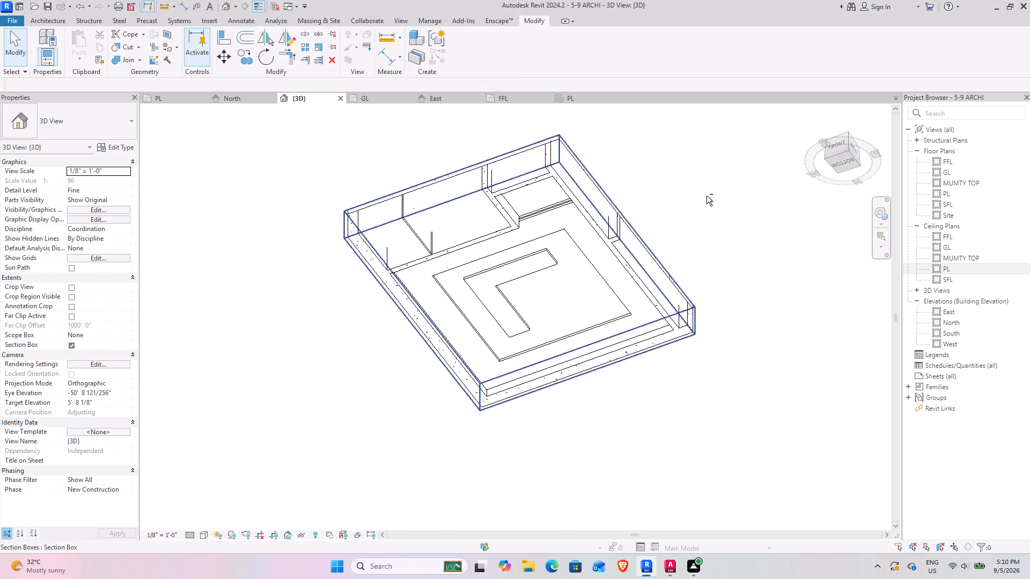
{"action": "middle_click_drag", "start_coordinate": [710, 202], "coordinate": [658, 303], "text": "shift"}
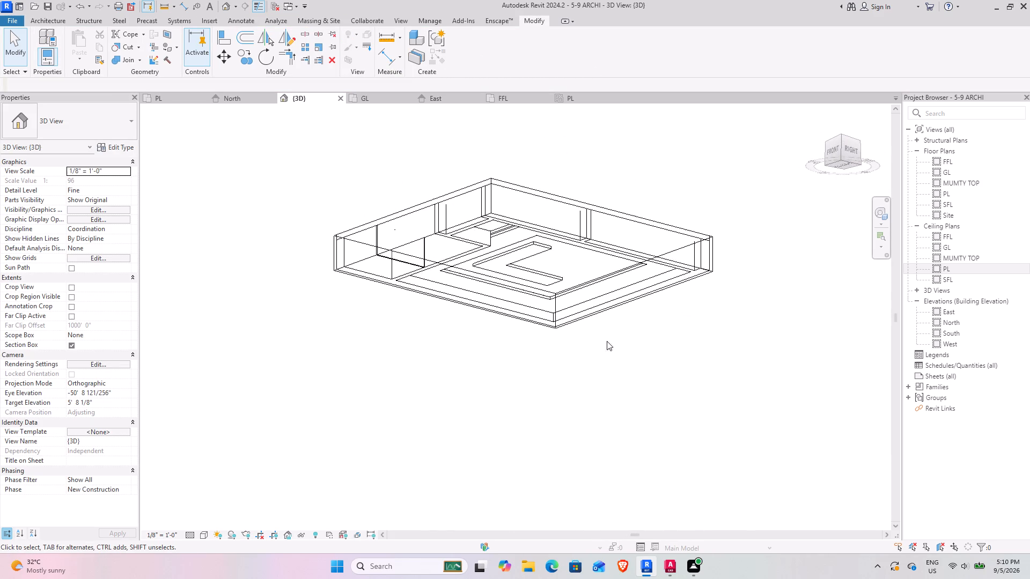
{"action": "left_click", "coordinate": [207, 535]}
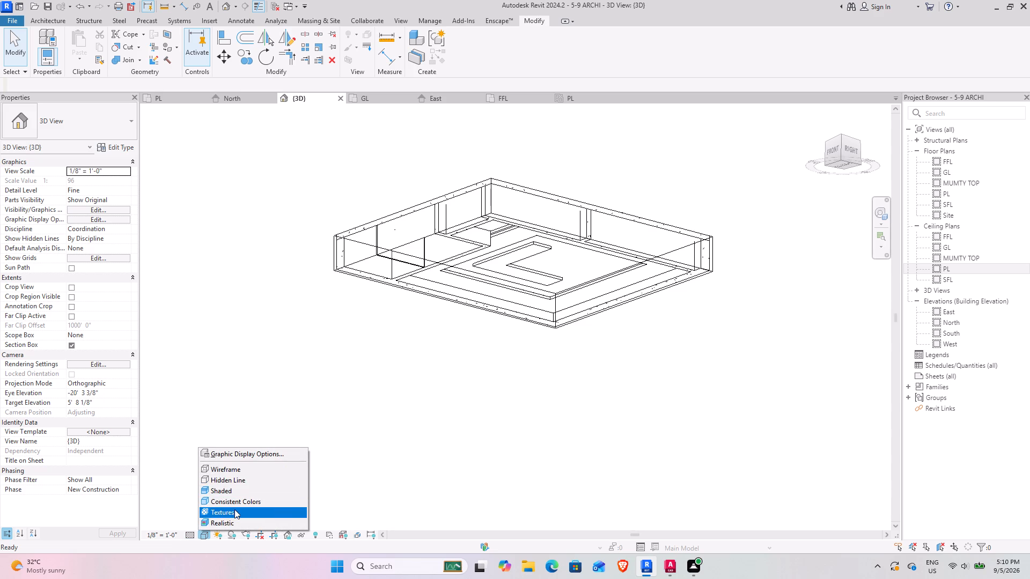
{"action": "left_click", "coordinate": [234, 509]}
{"action": "scroll", "coordinate": [534, 300], "scroll_direction": "up", "scroll_amount": 5}
{"action": "middle_click_drag", "start_coordinate": [505, 366], "coordinate": [758, 400], "text": "shift"}
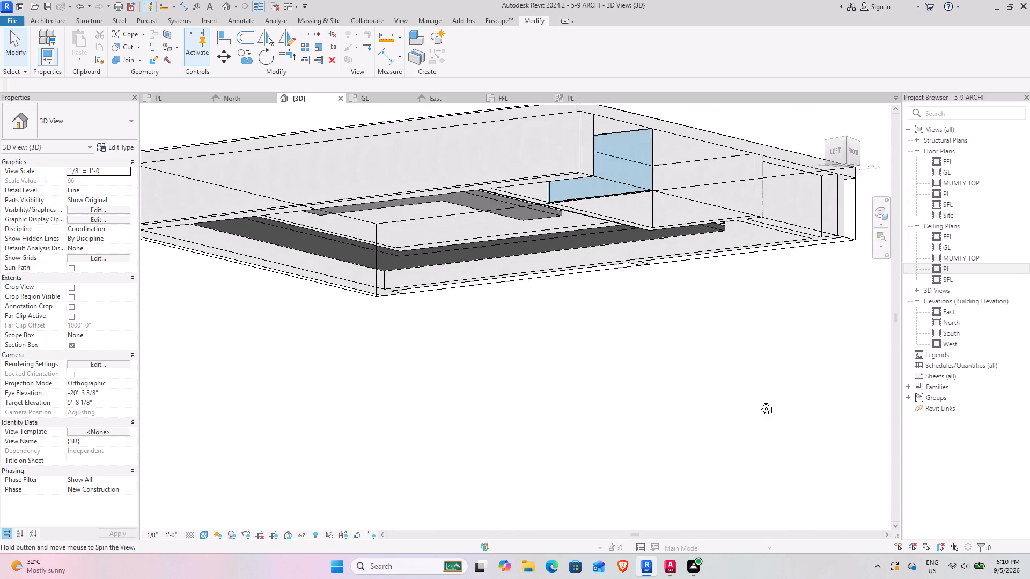
{"action": "middle_click_drag", "start_coordinate": [758, 400], "coordinate": [567, 368], "text": "shift"}
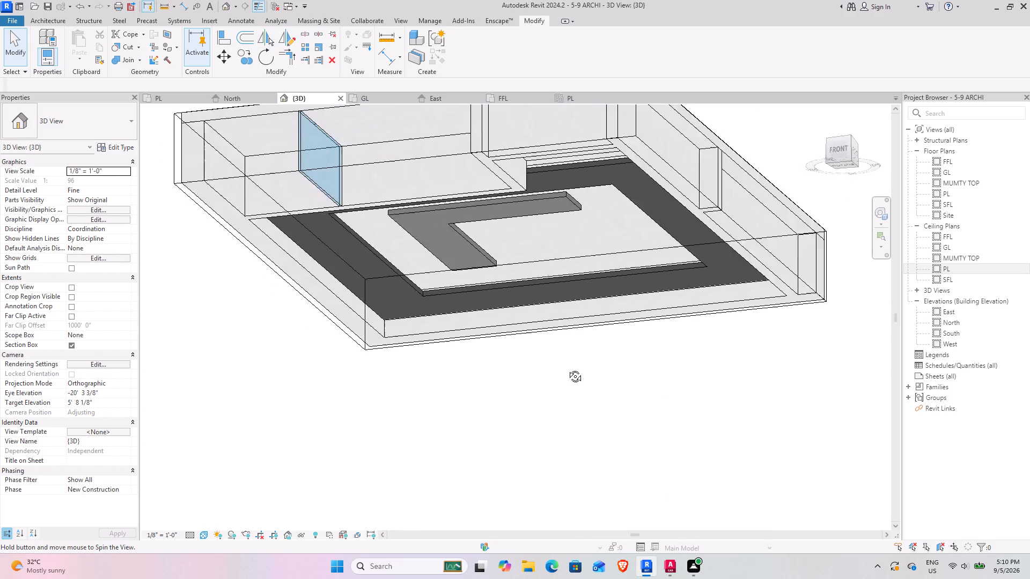
{"action": "middle_click_drag", "start_coordinate": [567, 368], "coordinate": [438, 332], "text": "shift"}
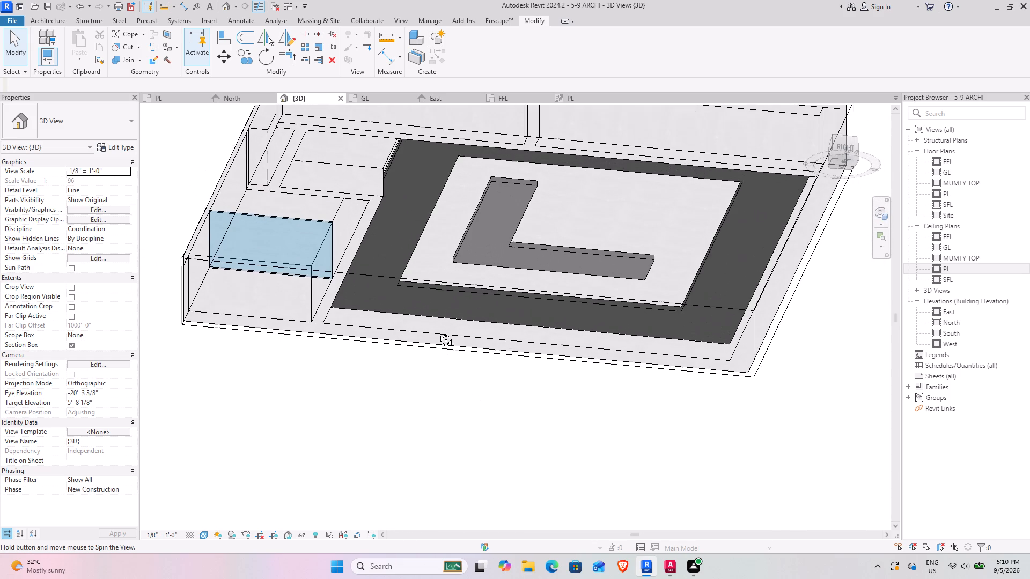
{"action": "middle_click_drag", "start_coordinate": [438, 332], "coordinate": [661, 379], "text": "shift"}
{"action": "scroll", "coordinate": [657, 337], "scroll_direction": "down", "scroll_amount": 4}
{"action": "middle_click_drag", "start_coordinate": [657, 335], "coordinate": [615, 344], "text": "shift"}
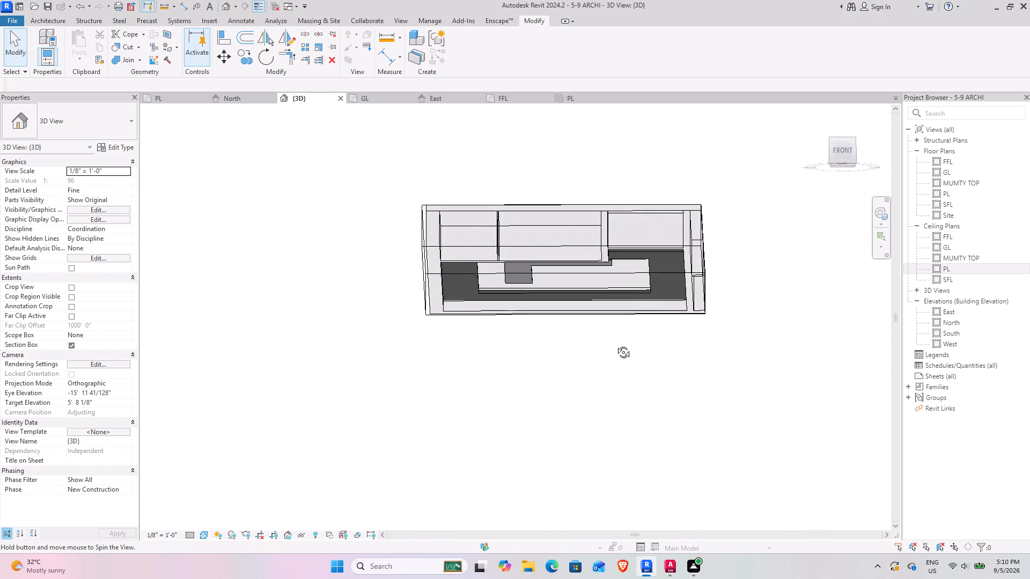
{"action": "middle_click_drag", "start_coordinate": [615, 344], "coordinate": [609, 311], "text": "shift"}
Display the 3D view as Shaded and examine the depth of the L-shaped extrusion against the ceiling frame.
{"action": "left_click", "coordinate": [205, 536]}
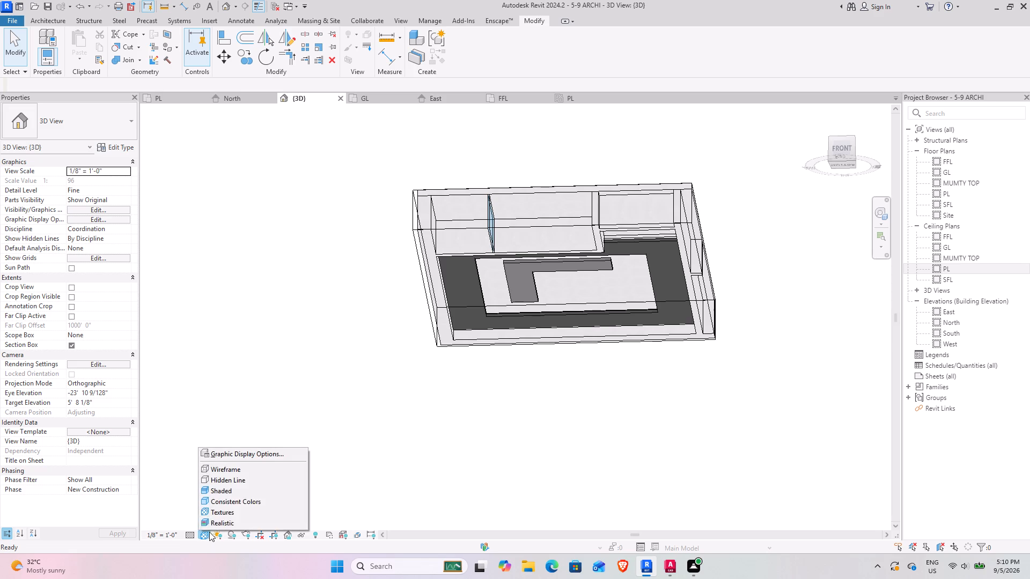
{"action": "left_click", "coordinate": [224, 491]}
{"action": "scroll", "coordinate": [517, 344], "scroll_direction": "up", "scroll_amount": 3}
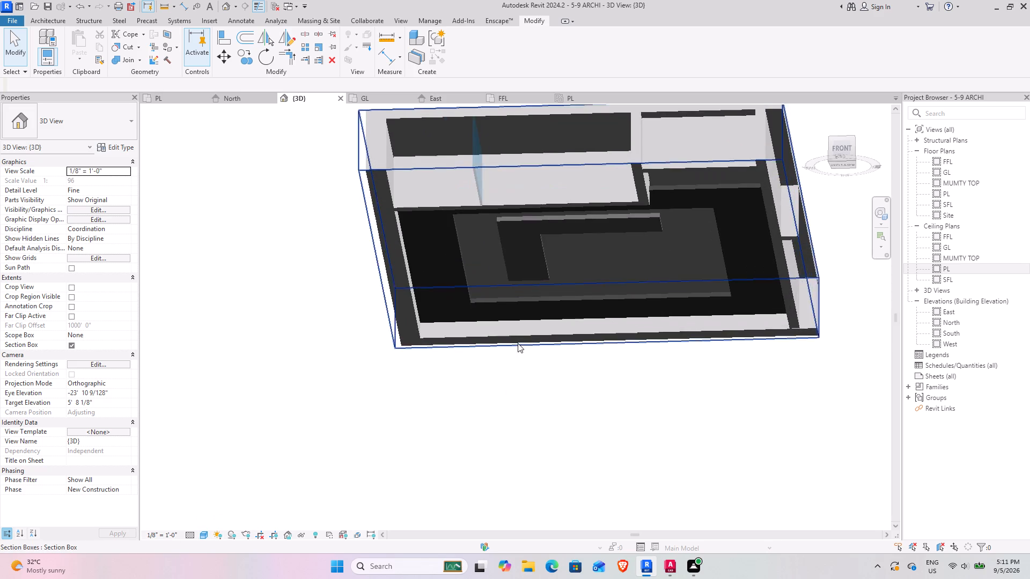
{"action": "scroll", "coordinate": [523, 343], "scroll_direction": "up", "scroll_amount": 3}
{"action": "scroll", "coordinate": [525, 344], "scroll_direction": "down", "scroll_amount": 3, "text": "shift"}
{"action": "middle_click_drag", "start_coordinate": [532, 351], "coordinate": [546, 385], "text": "shift"}
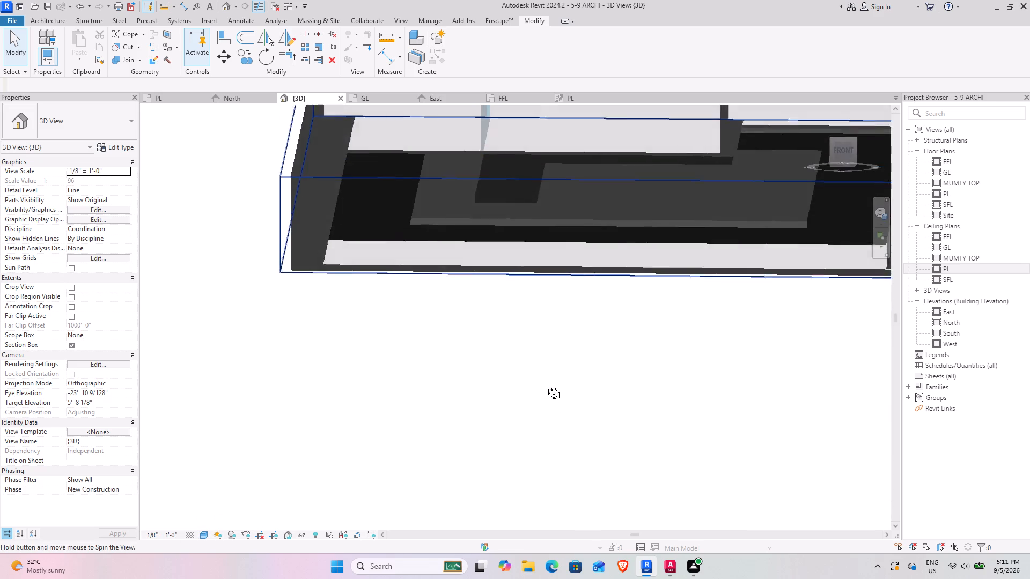
{"action": "middle_click_drag", "start_coordinate": [546, 385], "coordinate": [421, 355], "text": "shift"}
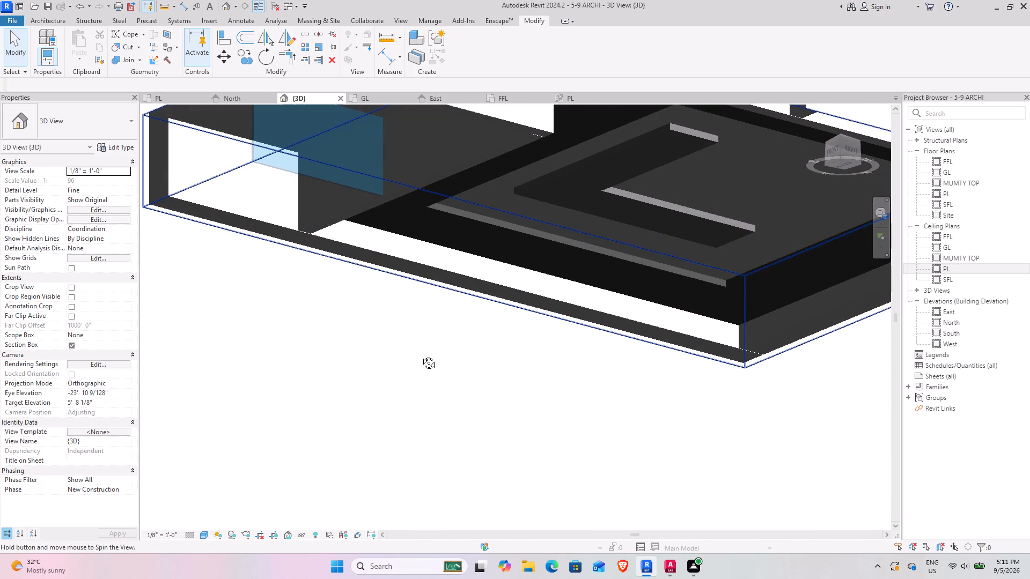
{"action": "middle_click_drag", "start_coordinate": [421, 355], "coordinate": [488, 411], "text": "shift"}
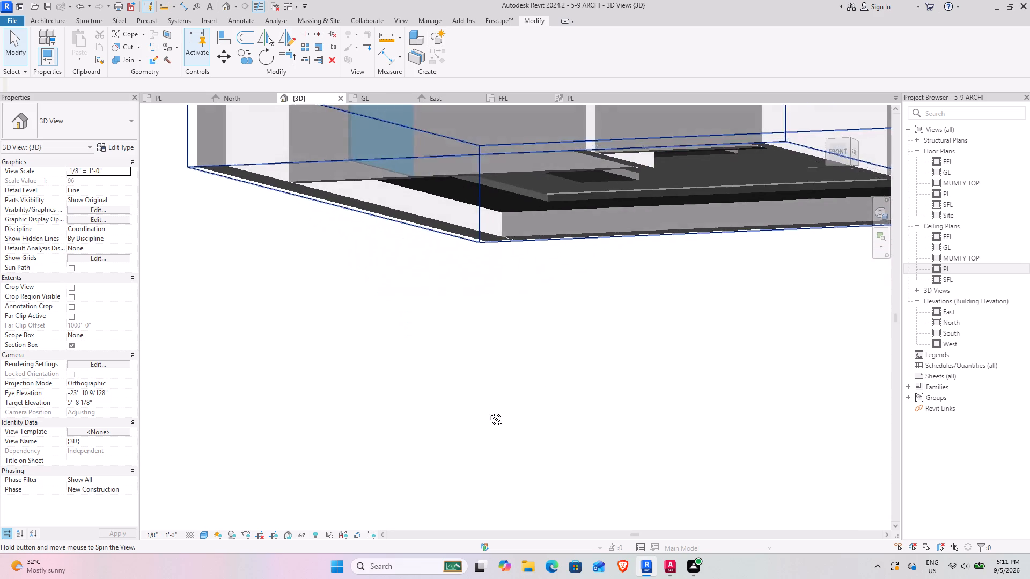
{"action": "middle_click_drag", "start_coordinate": [488, 411], "coordinate": [464, 410], "text": "shift"}
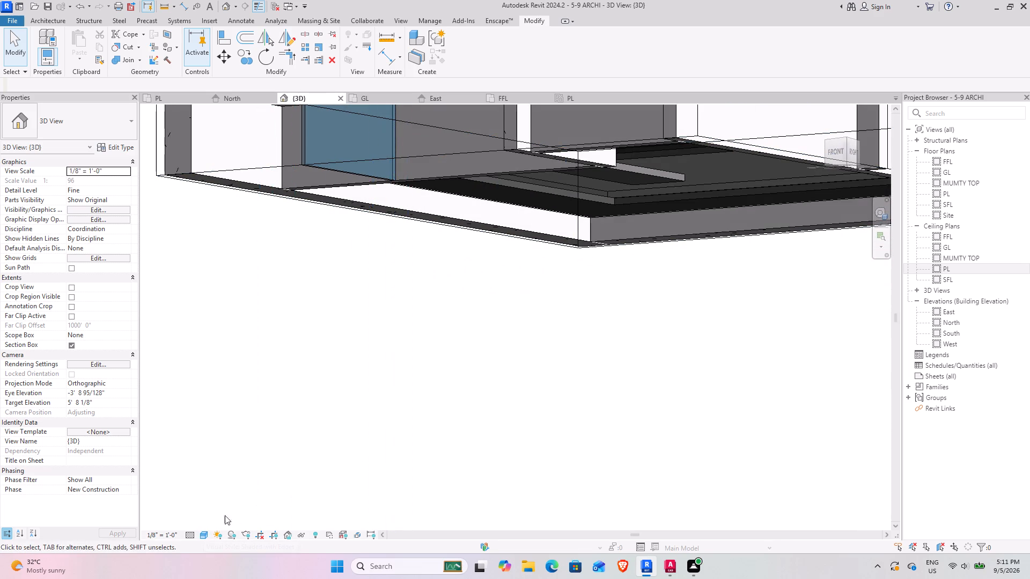
Set the 3D view's visual style to Realistic, inspect the ceiling from below and orient the view to Bottom.
{"action": "left_click", "coordinate": [209, 532]}
{"action": "left_click", "coordinate": [212, 522]}
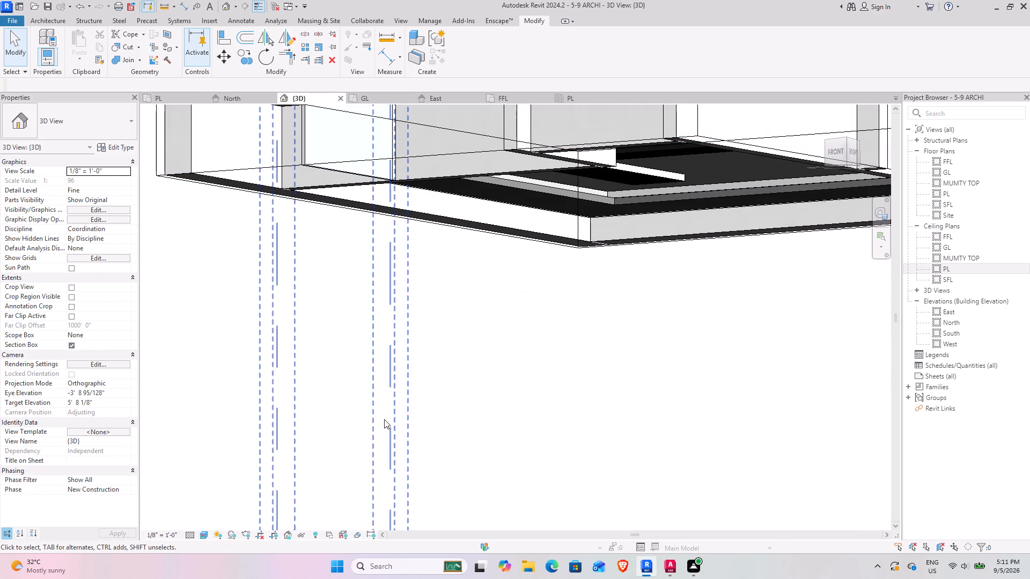
{"action": "middle_click_drag", "start_coordinate": [492, 353], "coordinate": [579, 314], "text": "shift"}
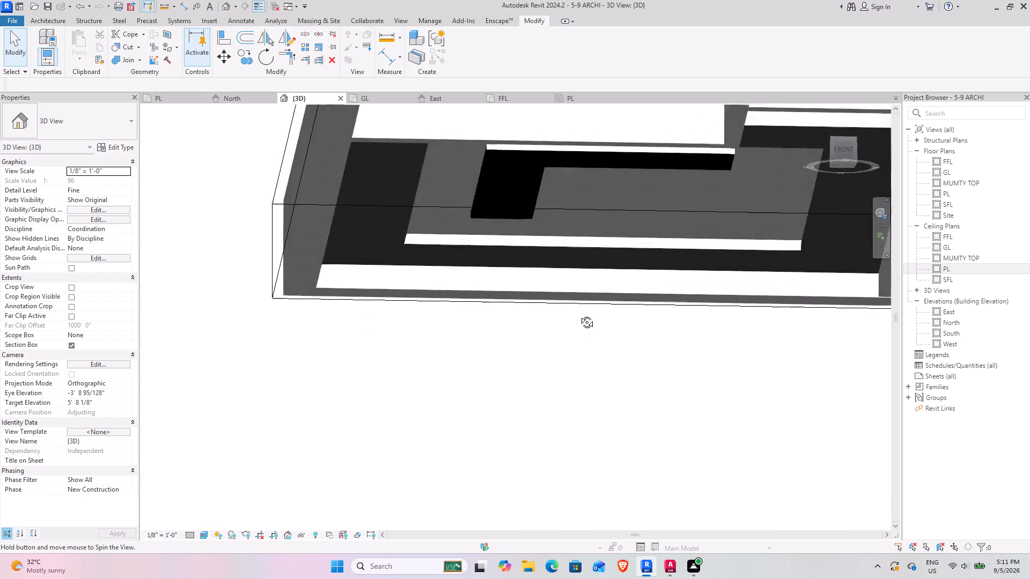
{"action": "middle_click_drag", "start_coordinate": [579, 314], "coordinate": [459, 278], "text": "shift"}
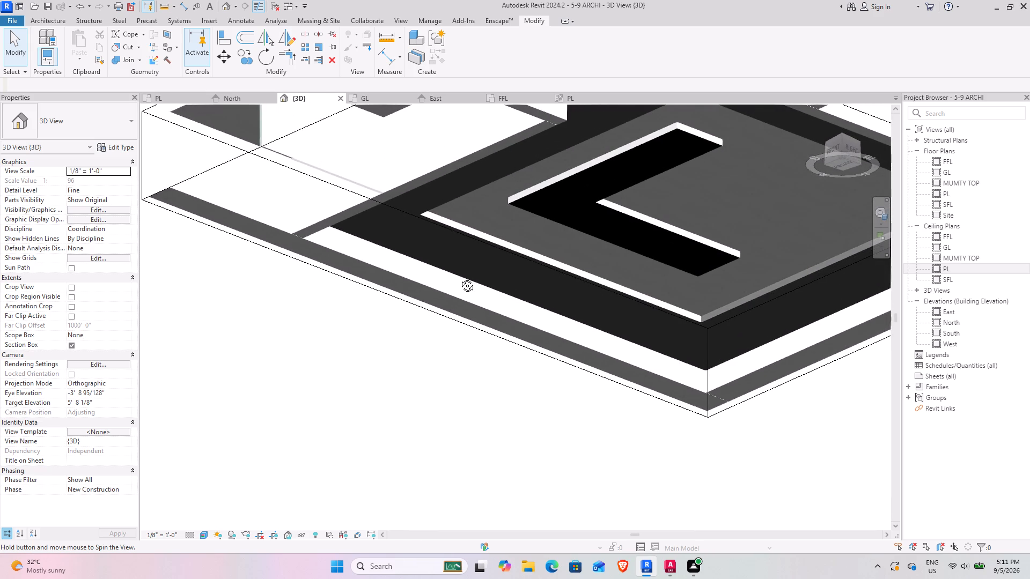
{"action": "middle_click_drag", "start_coordinate": [459, 278], "coordinate": [589, 195], "text": "shift"}
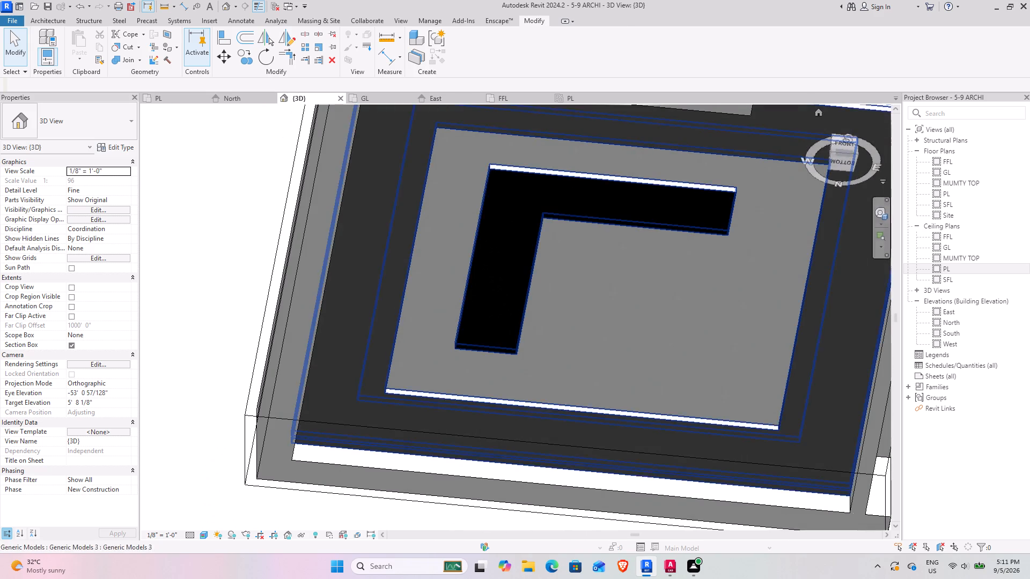
{"action": "left_click", "coordinate": [838, 157]}
{"action": "left_click", "coordinate": [837, 161]}
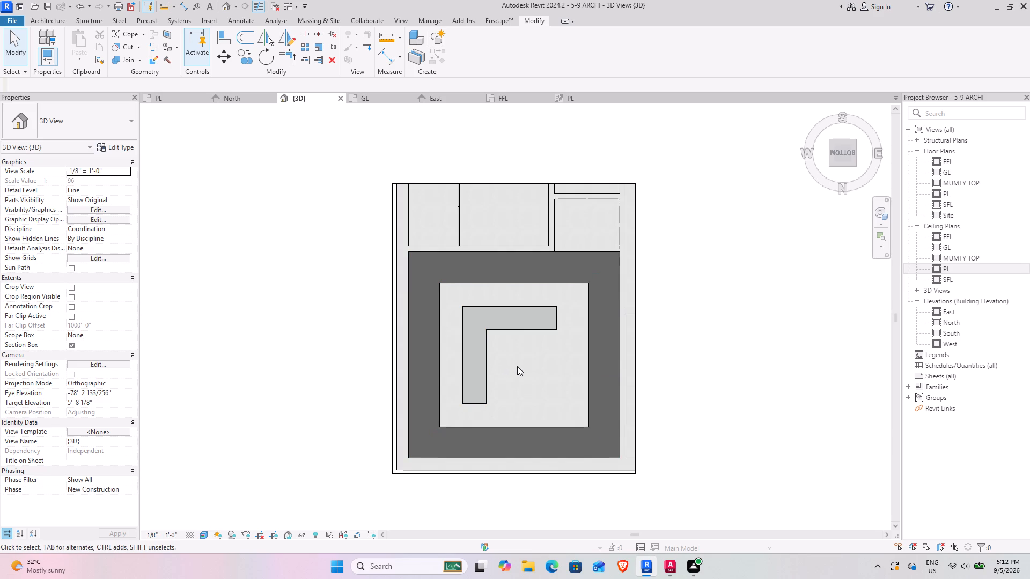
Open the master bedroom ceiling model for in-place editing and check its L-shaped extrusion's settings.
{"action": "left_click", "coordinate": [473, 305]}
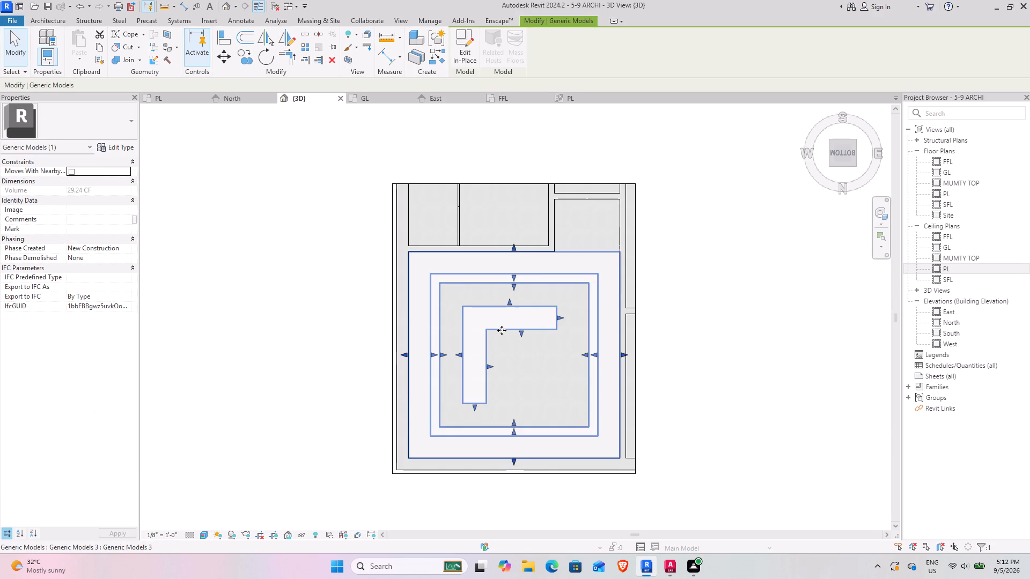
{"action": "left_click", "coordinate": [472, 42]}
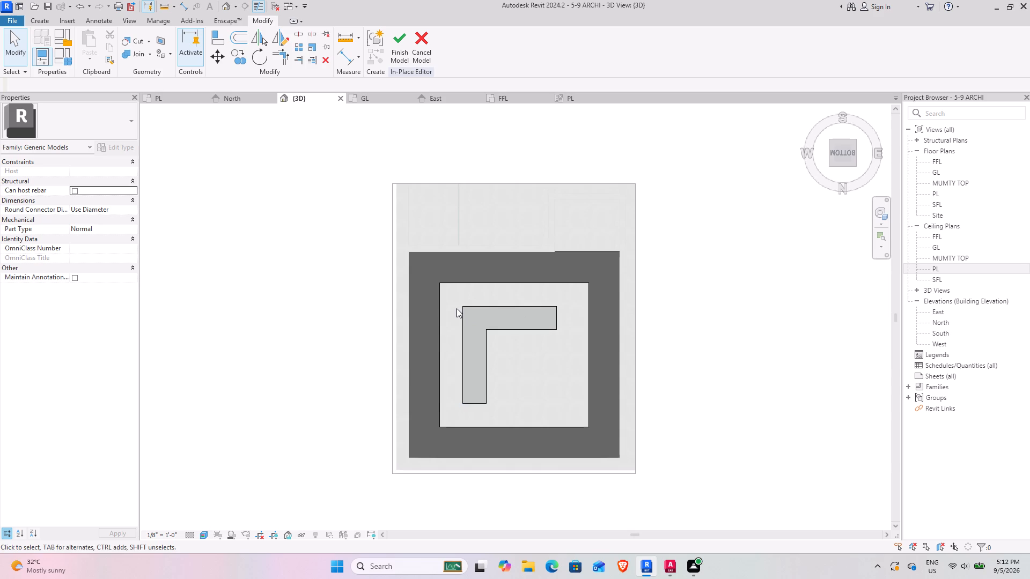
{"action": "left_click", "coordinate": [464, 307]}
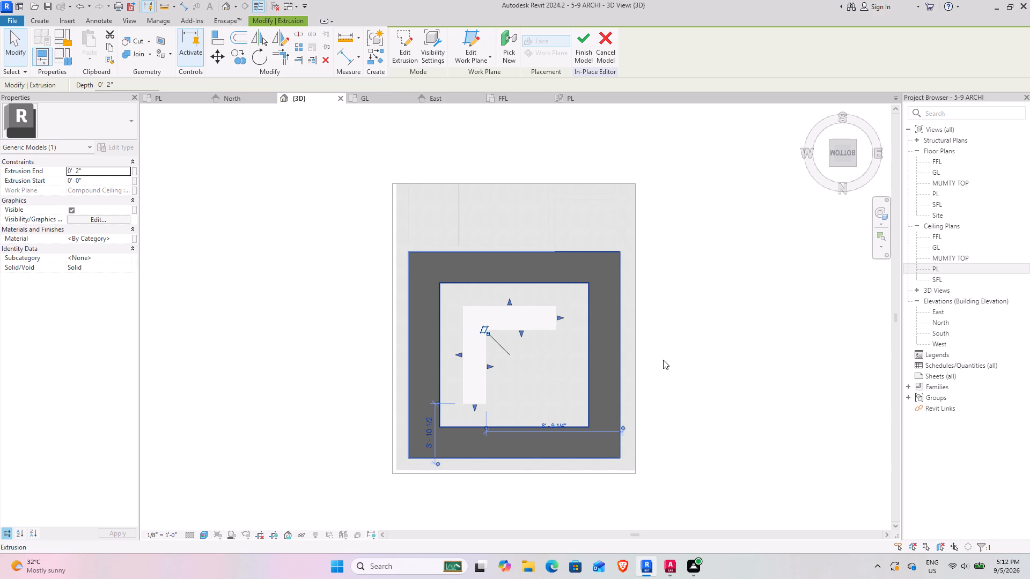
{"action": "left_click", "coordinate": [264, 211]}
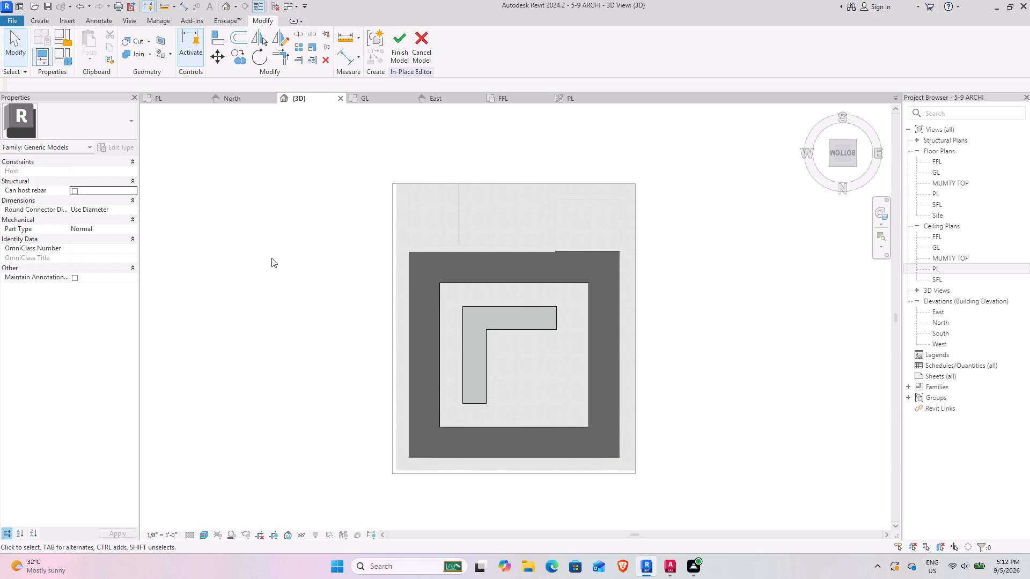
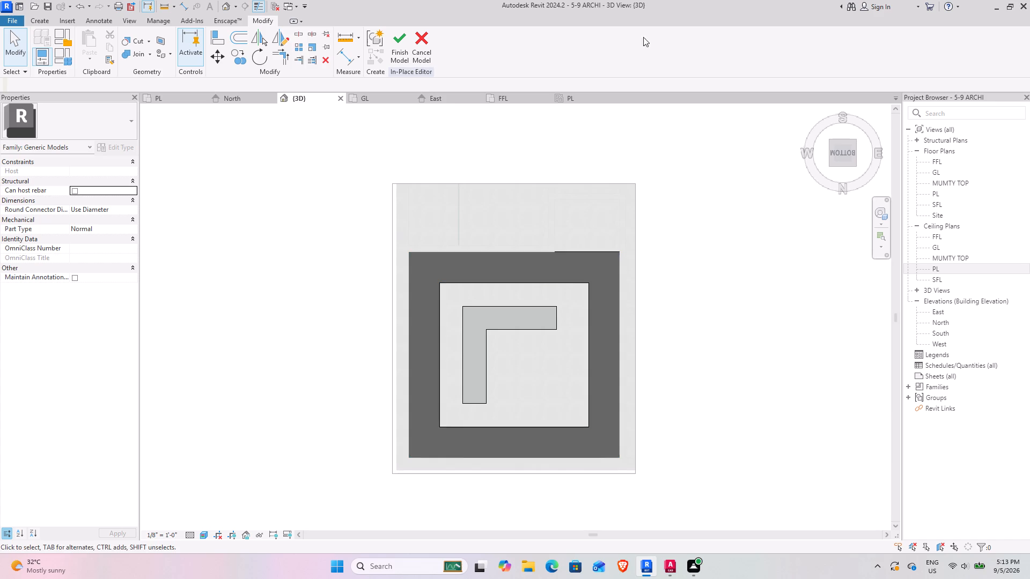
Examine the in-place generic model in the 3D view from the back, left, right, top and front.
{"action": "left_click", "coordinate": [804, 145]}
{"action": "left_click", "coordinate": [809, 143]}
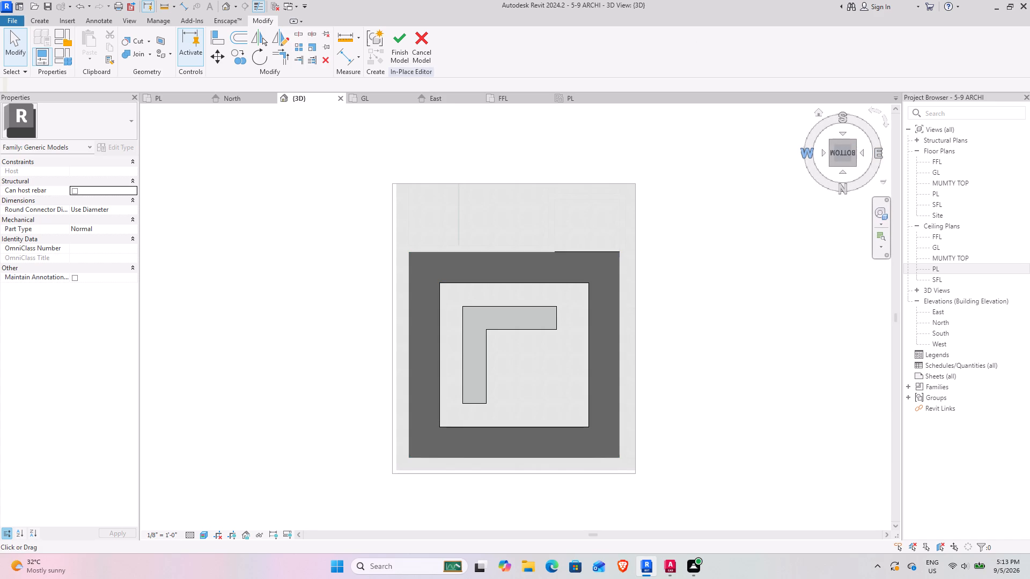
{"action": "left_click", "coordinate": [842, 170]}
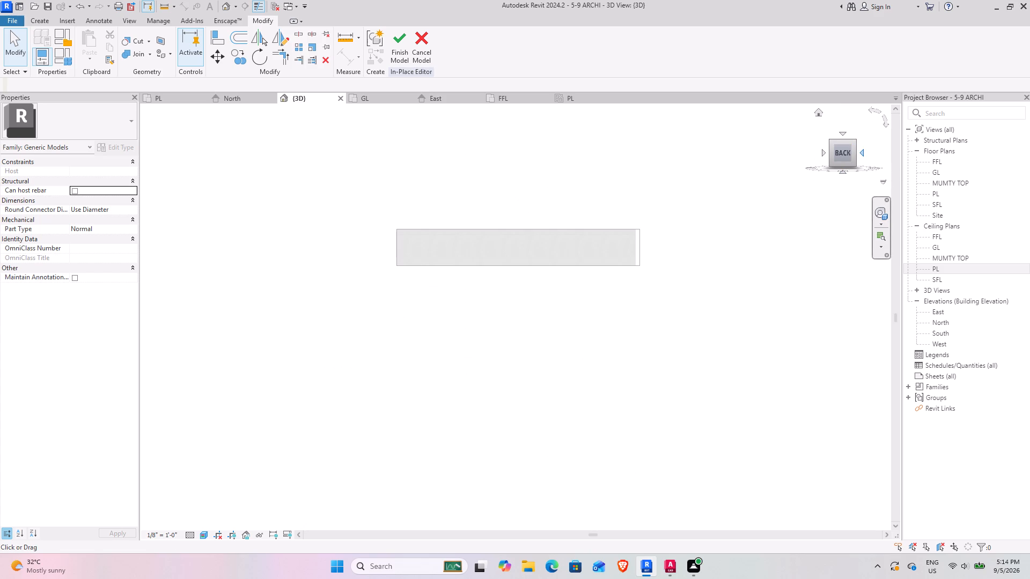
{"action": "left_click", "coordinate": [864, 153]}
{"action": "left_click", "coordinate": [864, 154]}
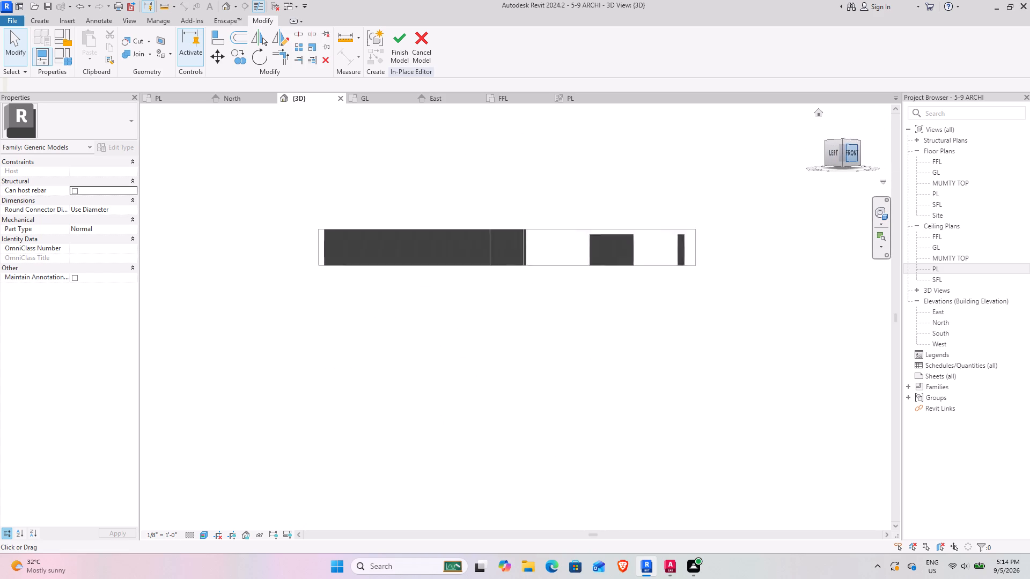
{"action": "left_click_drag", "start_coordinate": [847, 140], "coordinate": [860, 257]}
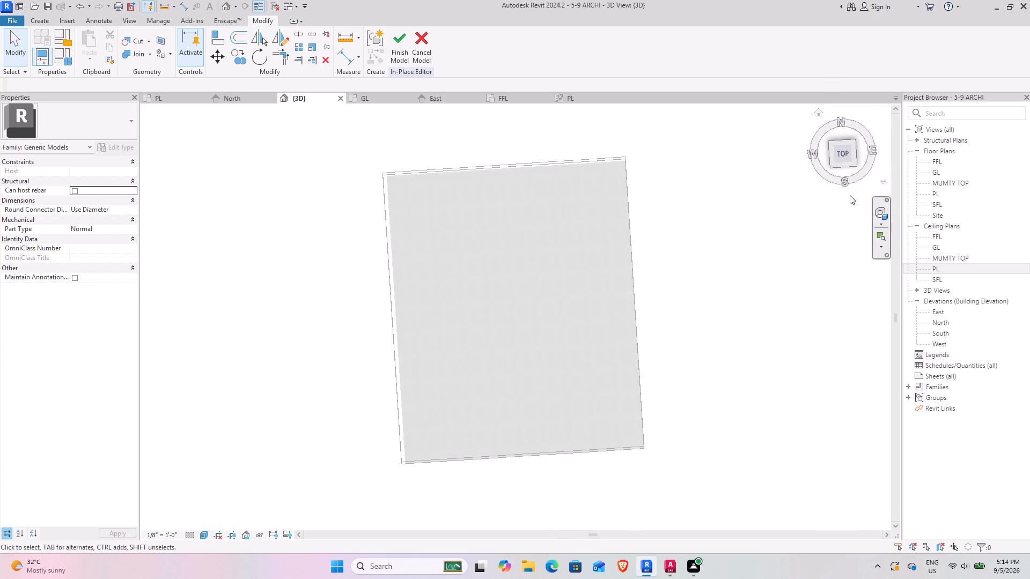
{"action": "left_click", "coordinate": [808, 153]}
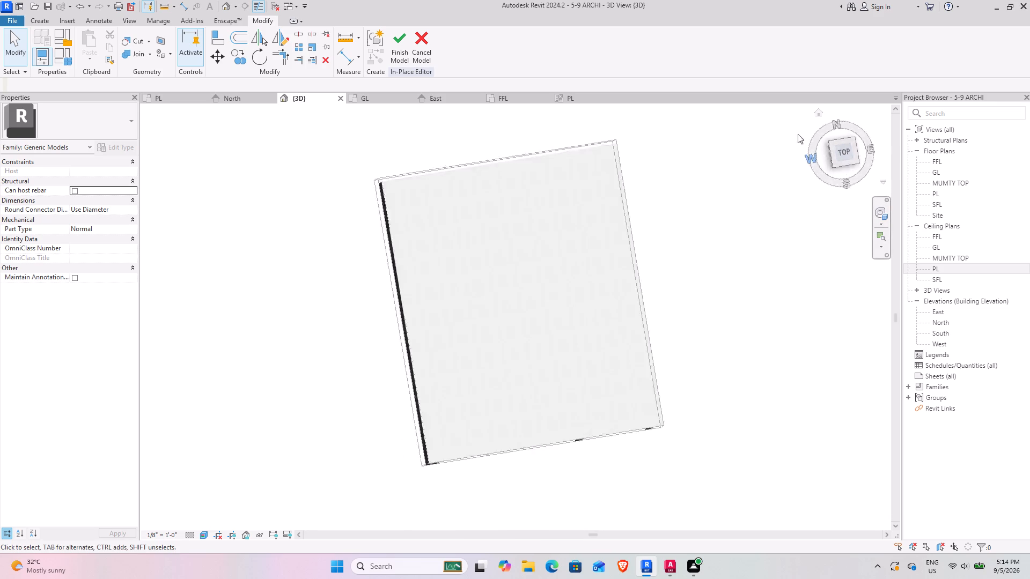
{"action": "left_click", "coordinate": [845, 144]}
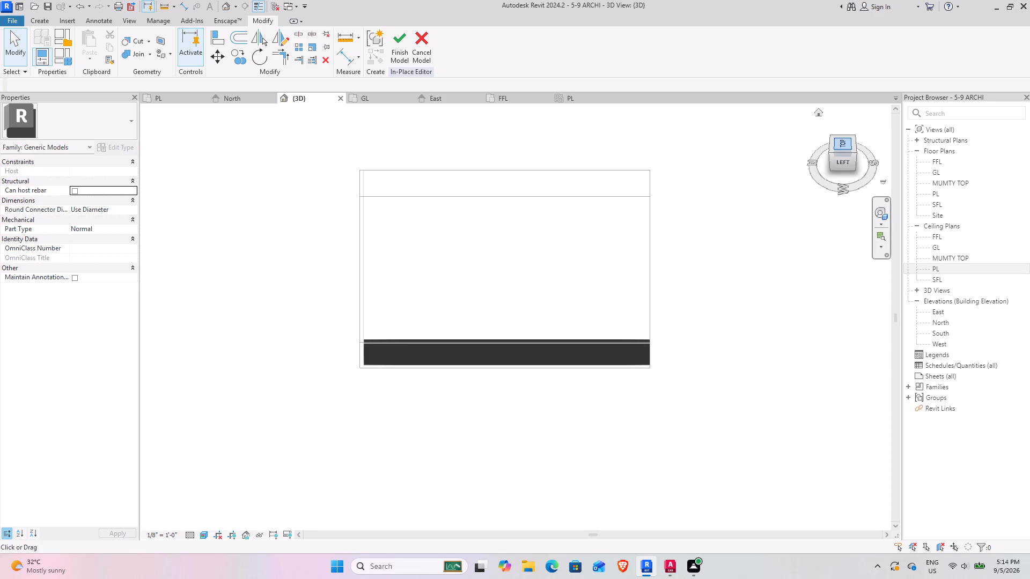
{"action": "left_click_drag", "start_coordinate": [849, 144], "coordinate": [847, 169]}
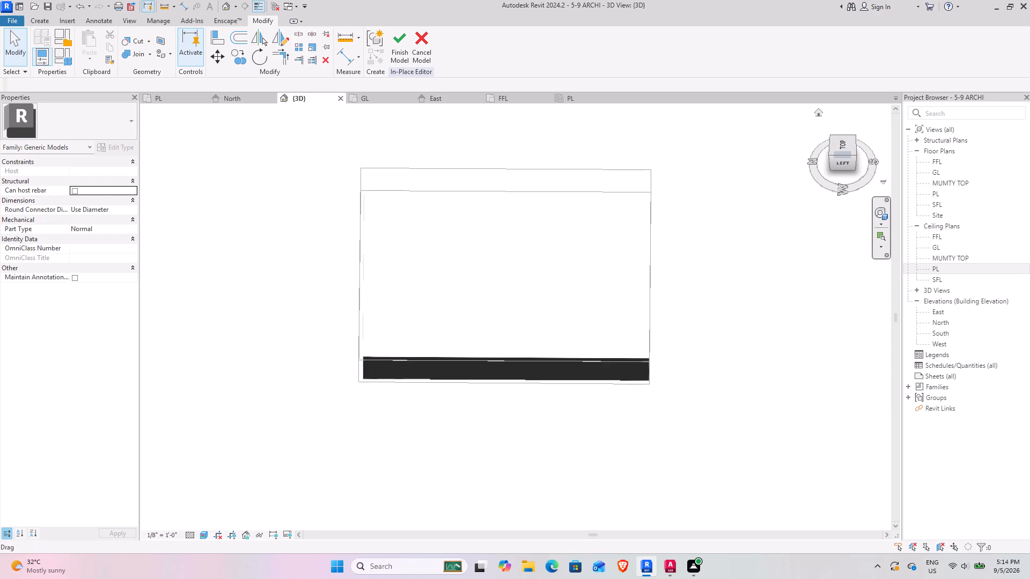
{"action": "left_click_drag", "start_coordinate": [874, 155], "coordinate": [870, 208]}
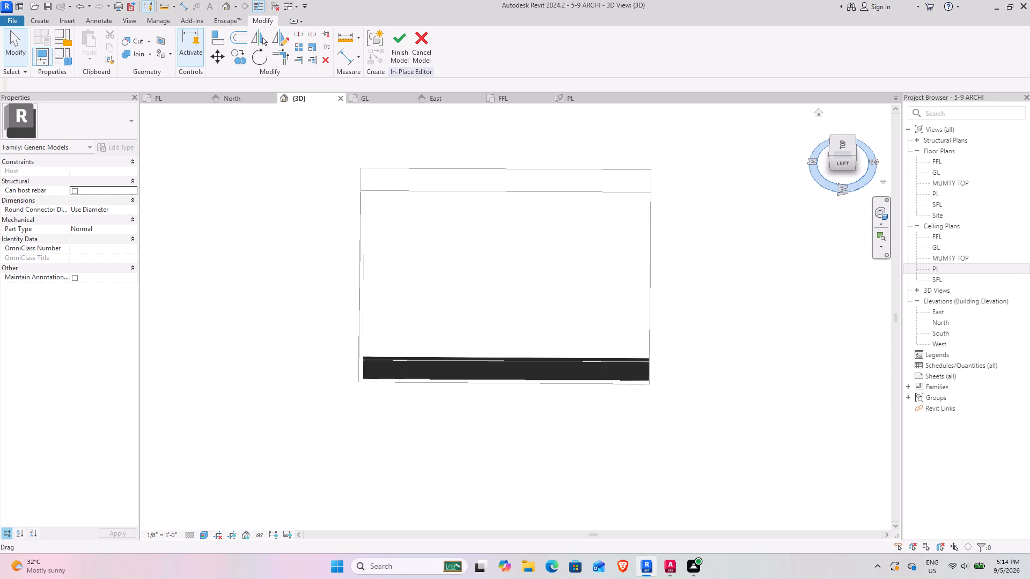
{"action": "left_click", "coordinate": [836, 186]}
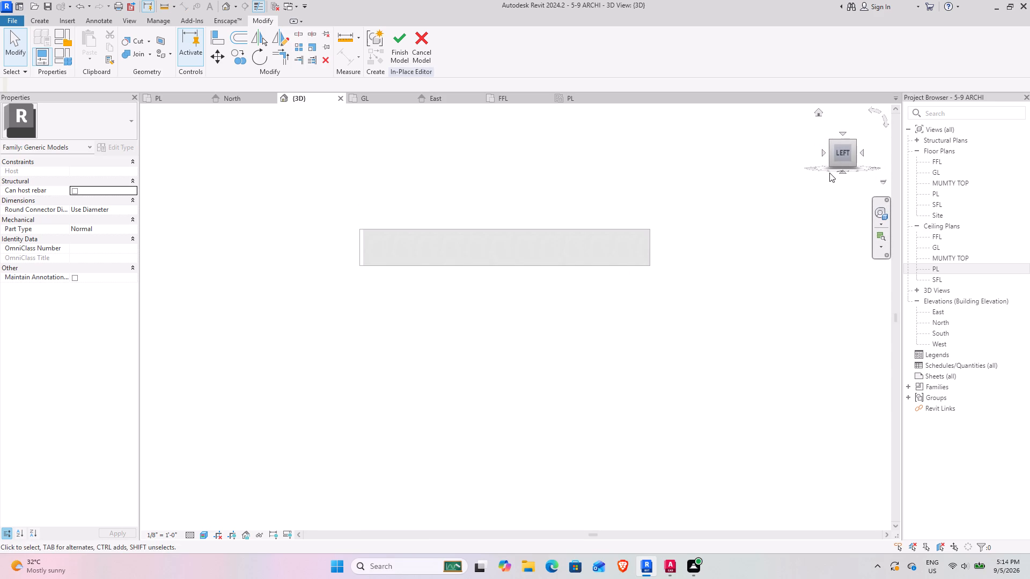
{"action": "left_click", "coordinate": [821, 151]}
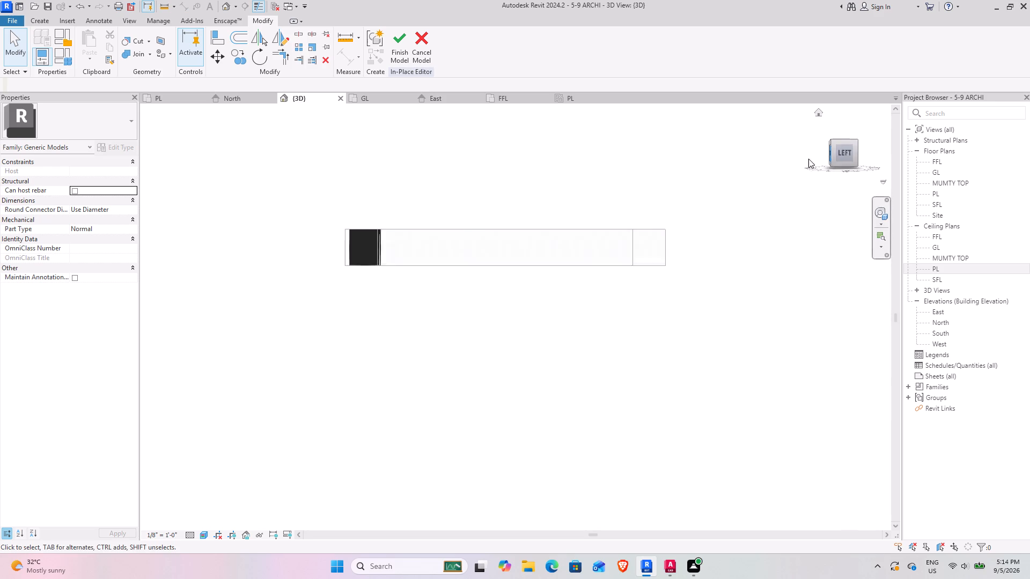
{"action": "left_click", "coordinate": [824, 147]}
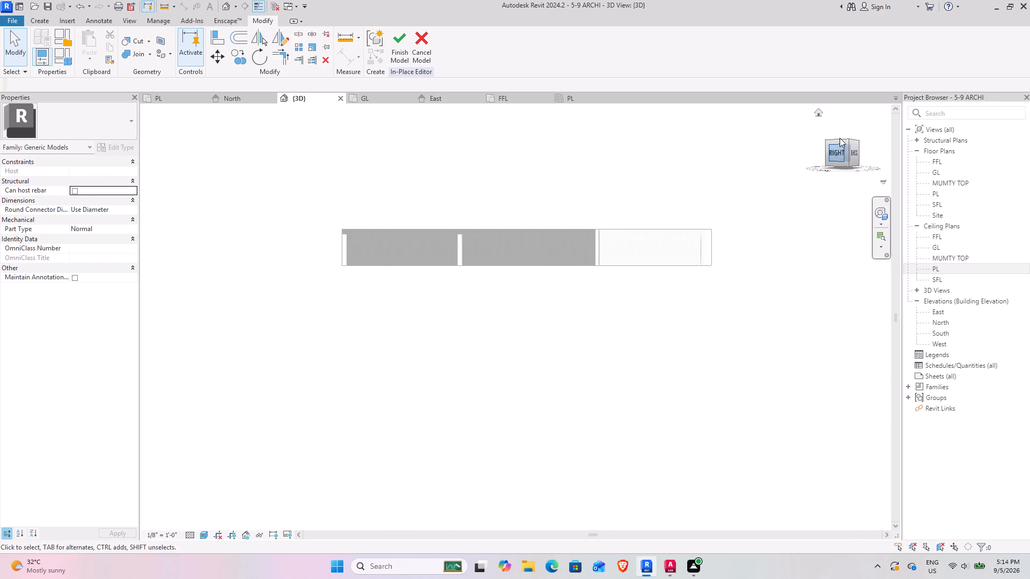
{"action": "left_click_drag", "start_coordinate": [844, 127], "coordinate": [845, 132]}
{"action": "left_click", "coordinate": [844, 133]}
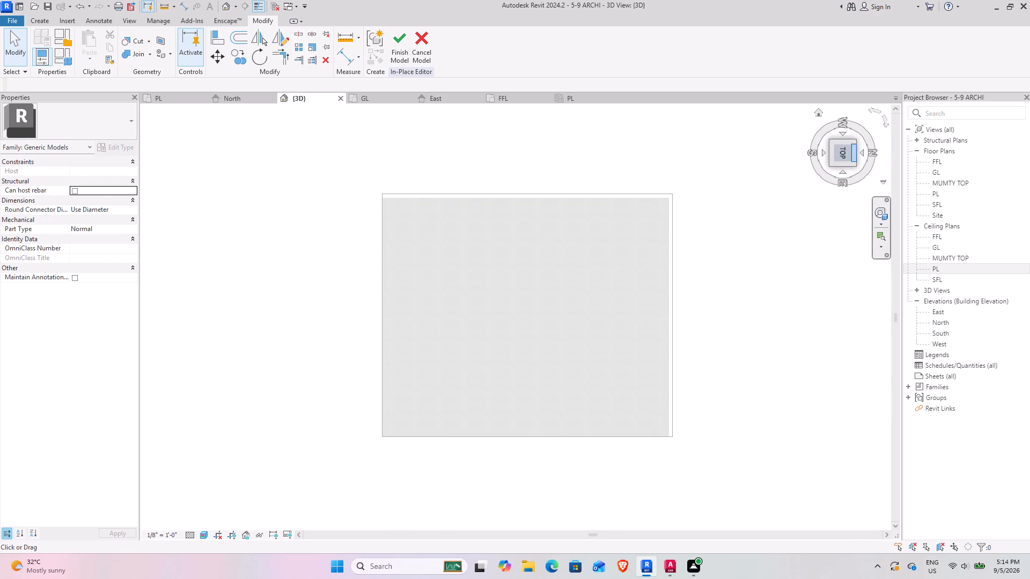
{"action": "left_click_drag", "start_coordinate": [846, 121], "coordinate": [846, 126]}
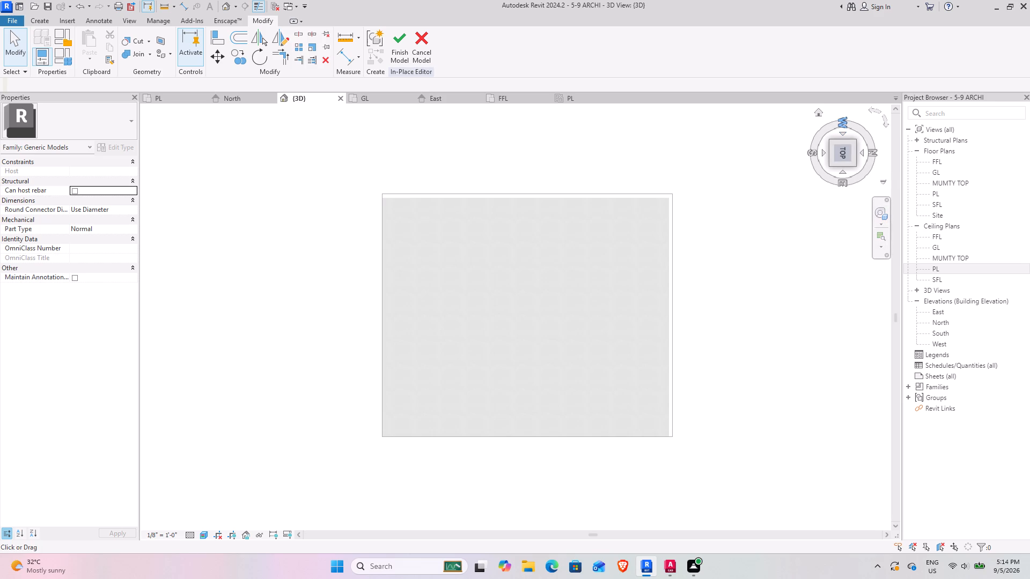
{"action": "left_click", "coordinate": [823, 149]}
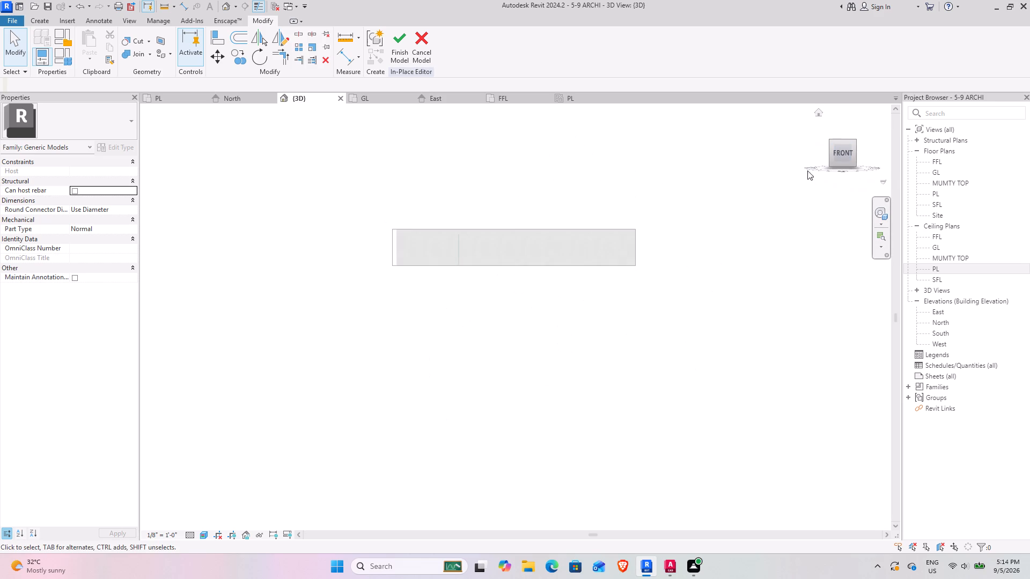
{"action": "left_click_drag", "start_coordinate": [843, 166], "coordinate": [849, 176]}
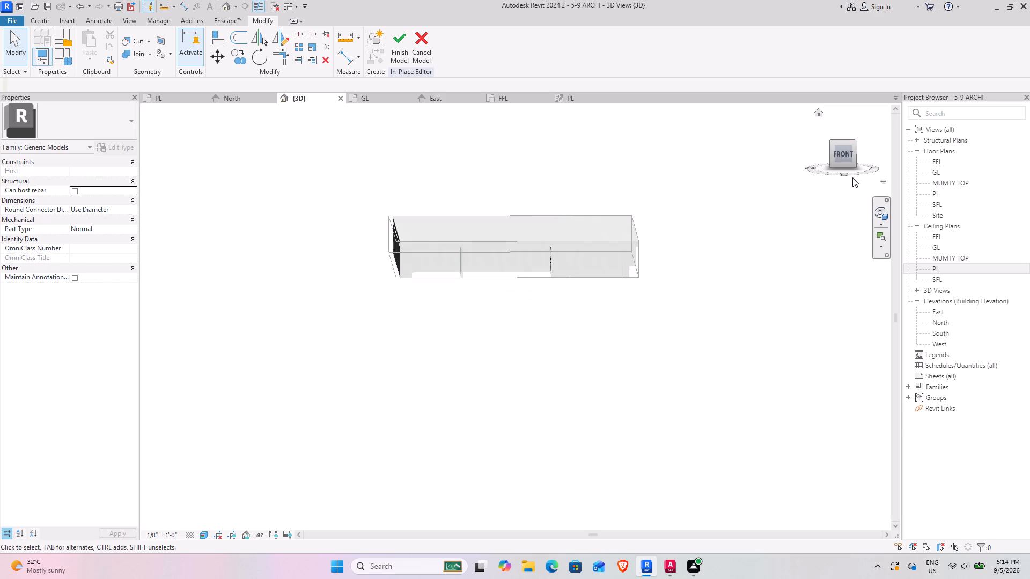
{"action": "left_click", "coordinate": [887, 177]}
{"action": "left_click", "coordinate": [841, 127]}
Restore the home 3D view and inspect the building model's right side, back and underside.
{"action": "left_click", "coordinate": [820, 108]}
{"action": "left_click", "coordinate": [818, 116]}
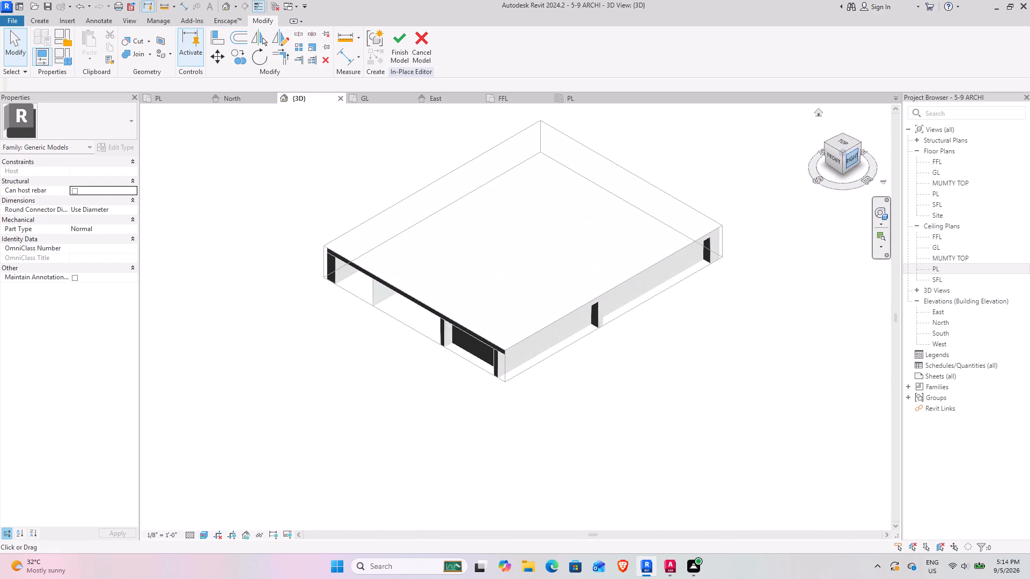
{"action": "left_click_drag", "start_coordinate": [842, 152], "coordinate": [849, 147]}
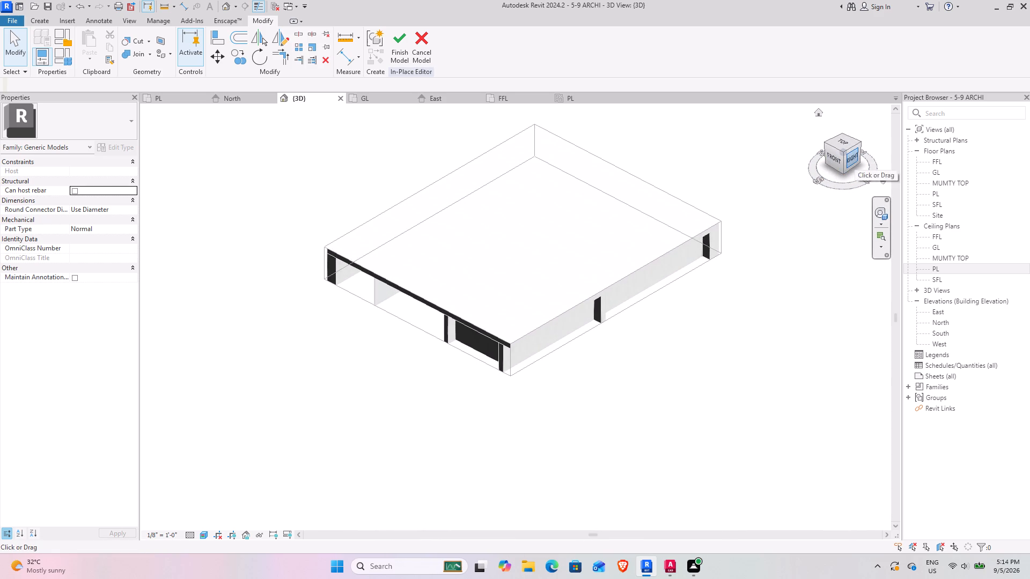
{"action": "left_click", "coordinate": [855, 155]}
{"action": "left_click", "coordinate": [852, 152]}
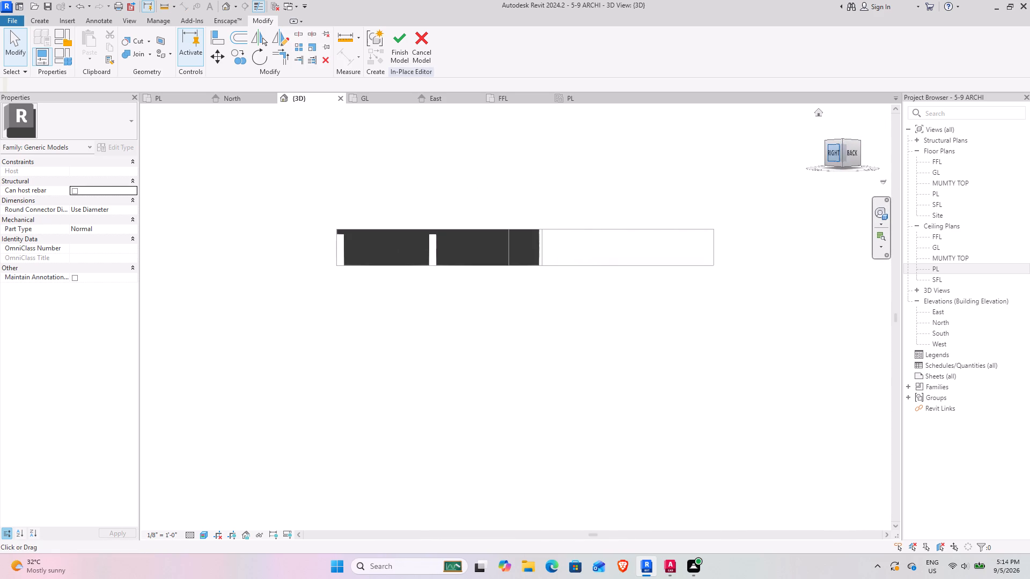
{"action": "left_click", "coordinate": [851, 151]}
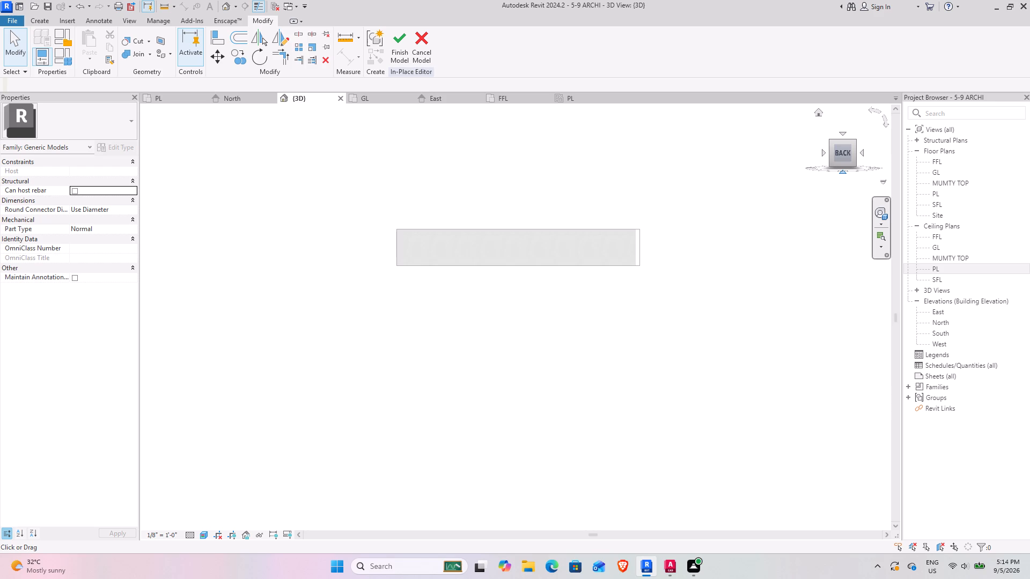
{"action": "left_click", "coordinate": [844, 170]}
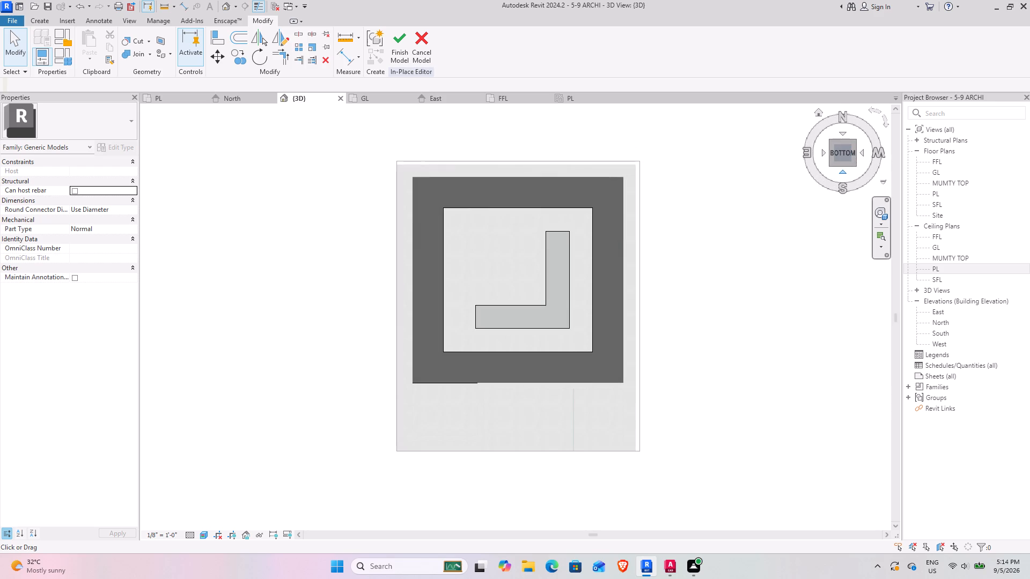
{"action": "left_click", "coordinate": [807, 147]}
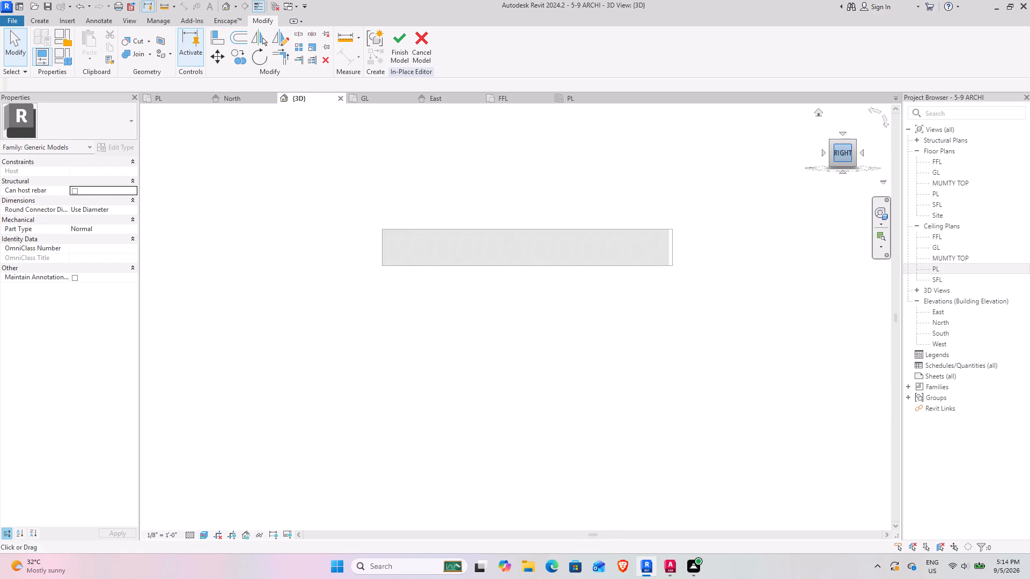
Check the building model again from the back, top and left, orbiting around to the left-front corner.
{"action": "left_click", "coordinate": [859, 151]}
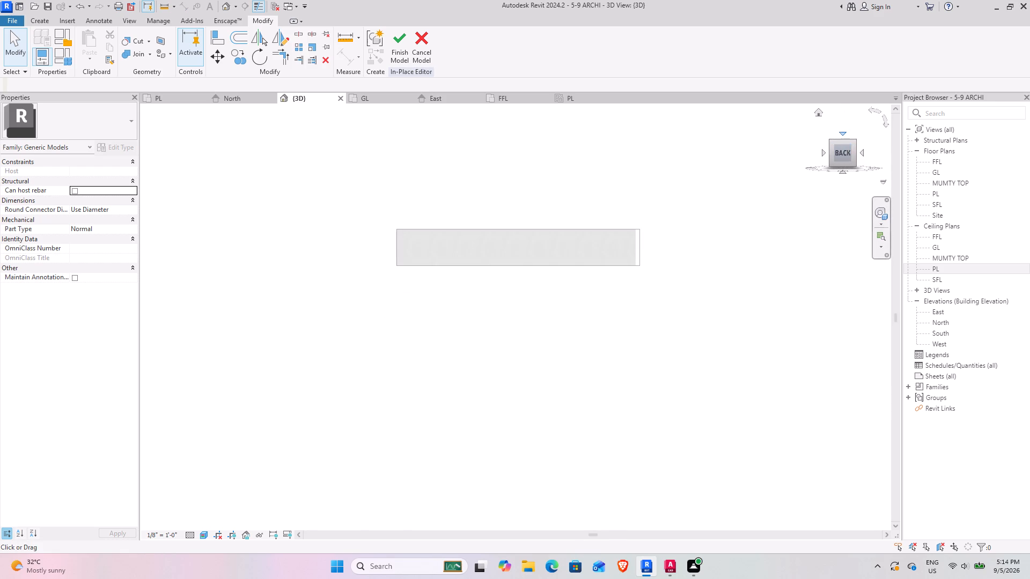
{"action": "left_click", "coordinate": [844, 132]}
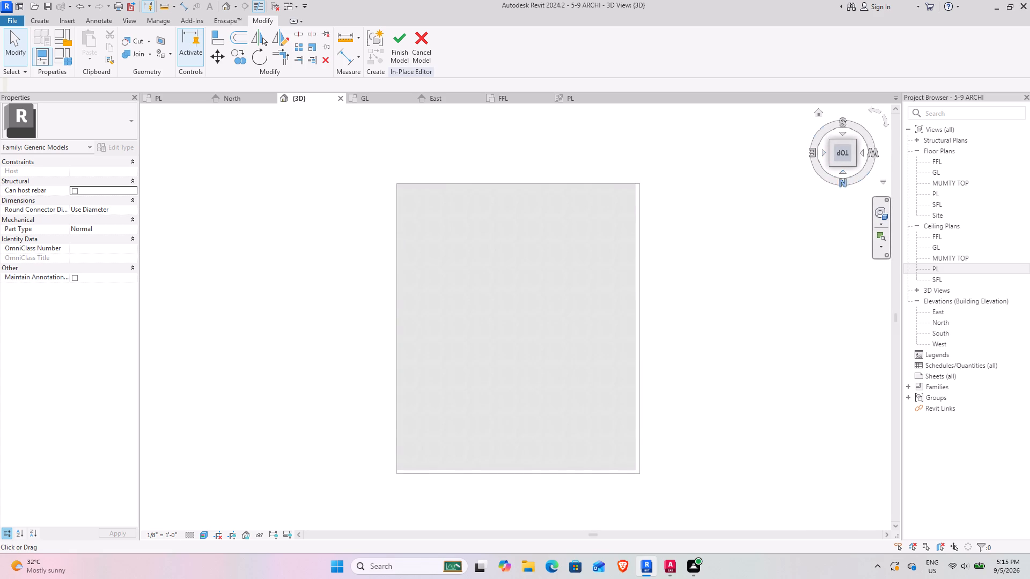
{"action": "left_click", "coordinate": [841, 170]}
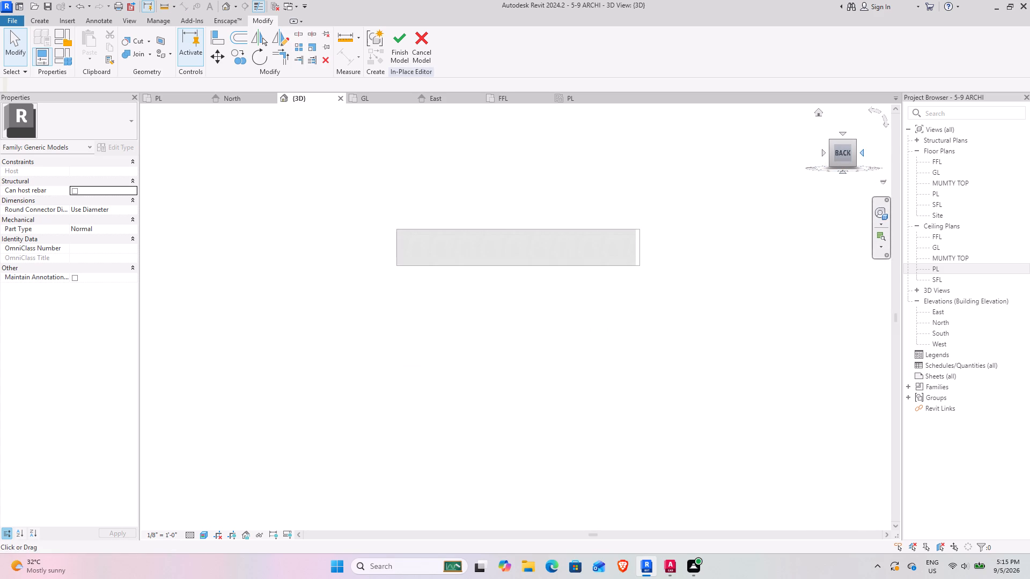
{"action": "left_click", "coordinate": [862, 150]}
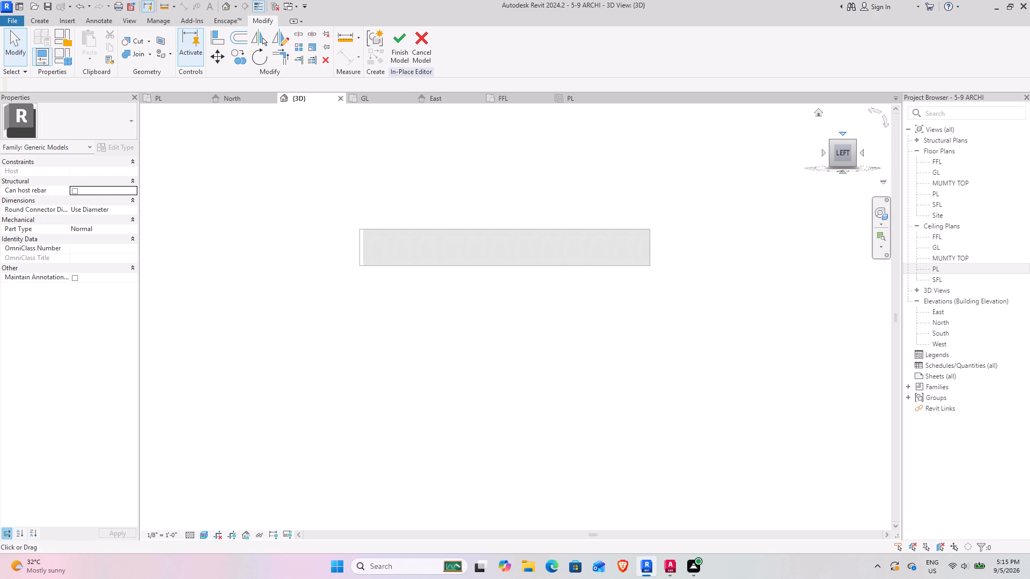
{"action": "left_click", "coordinate": [843, 132]}
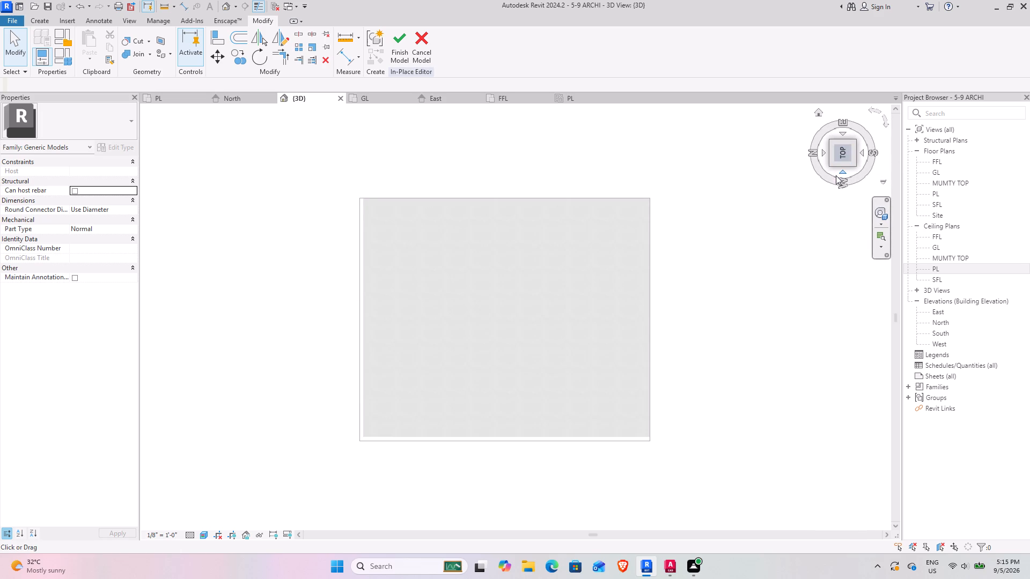
{"action": "left_click", "coordinate": [844, 168]}
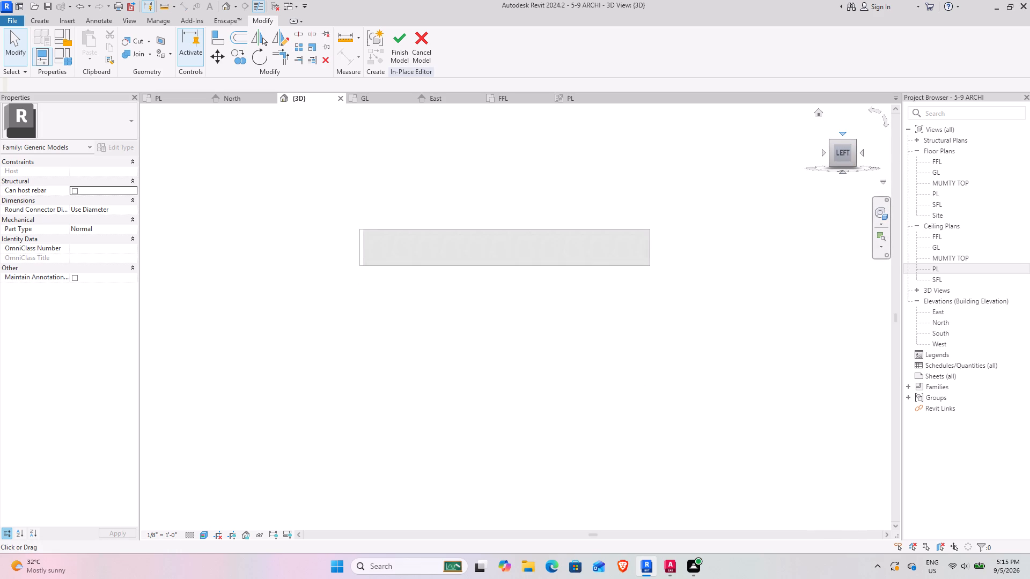
{"action": "left_click", "coordinate": [843, 131]}
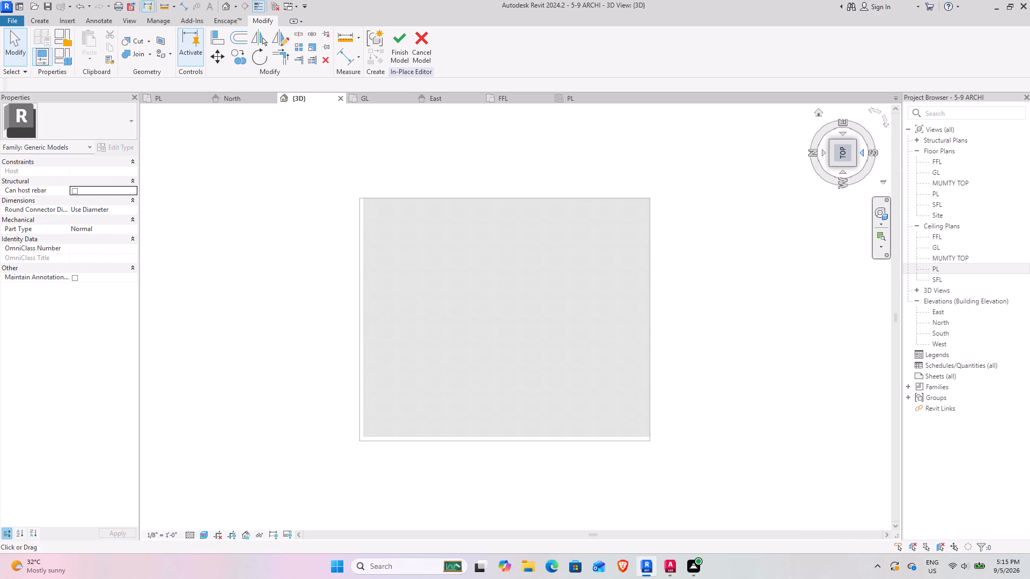
{"action": "left_click", "coordinate": [821, 149]}
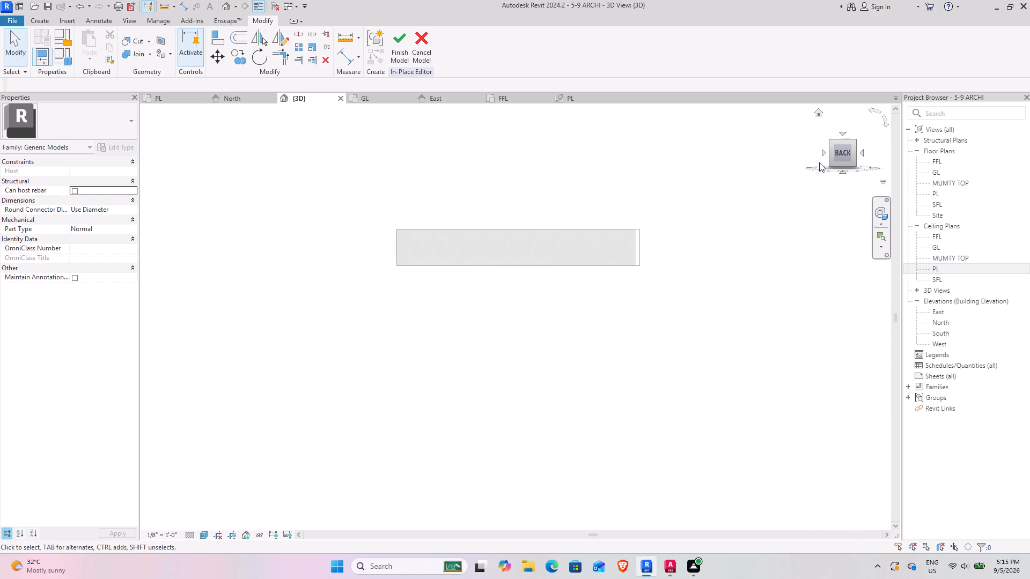
{"action": "left_click", "coordinate": [840, 128]}
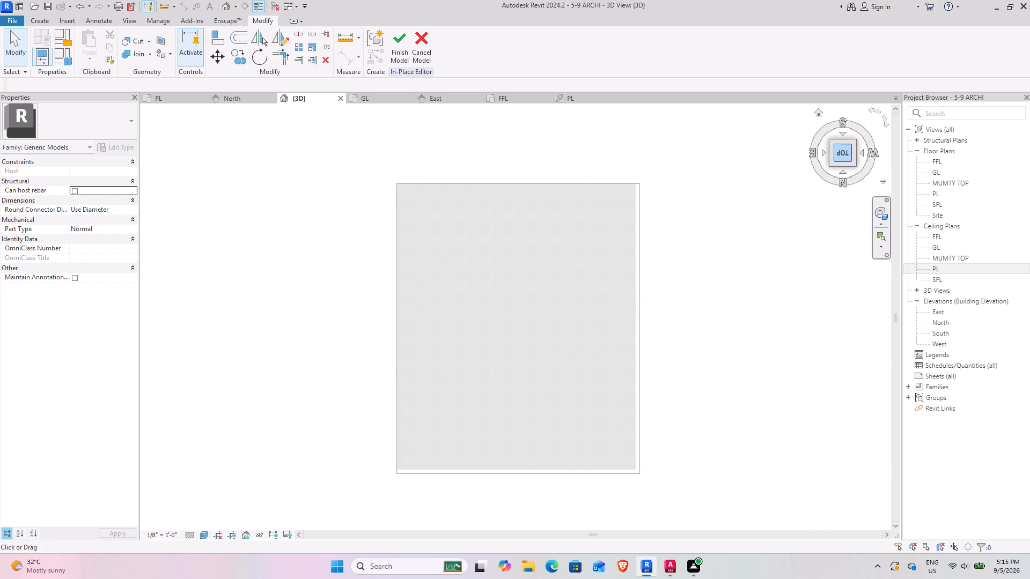
{"action": "left_click", "coordinate": [836, 150]}
{"action": "left_click", "coordinate": [844, 149]}
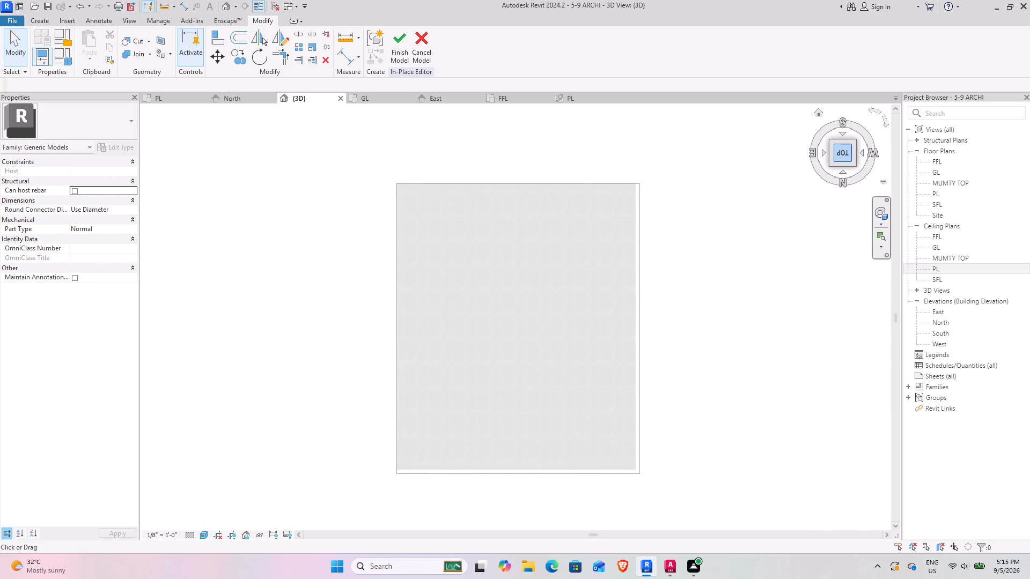
{"action": "left_click", "coordinate": [876, 148]}
{"action": "left_click_drag", "start_coordinate": [870, 167], "coordinate": [823, 176]}
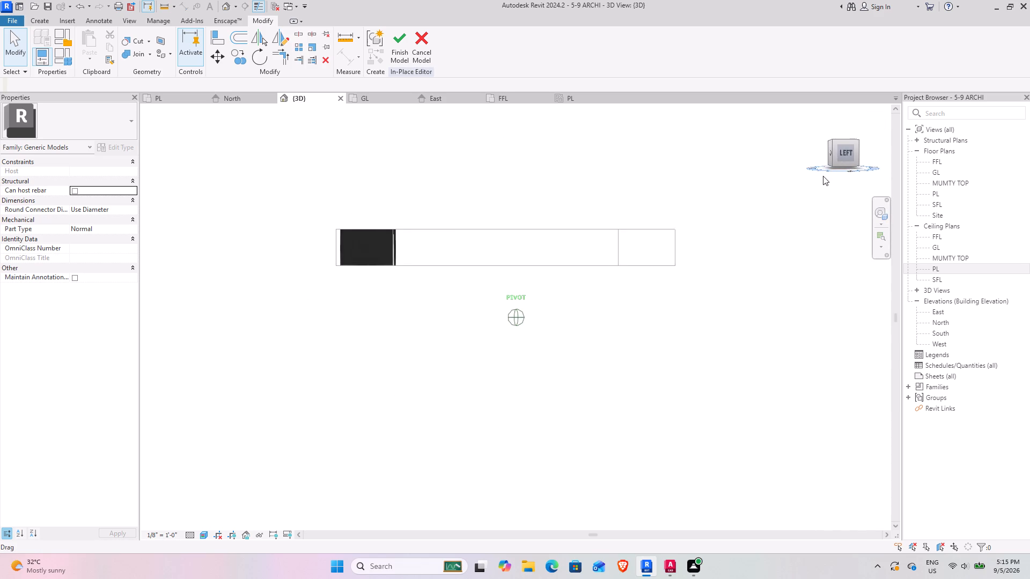
{"action": "left_click_drag", "start_coordinate": [823, 176], "coordinate": [761, 424]}
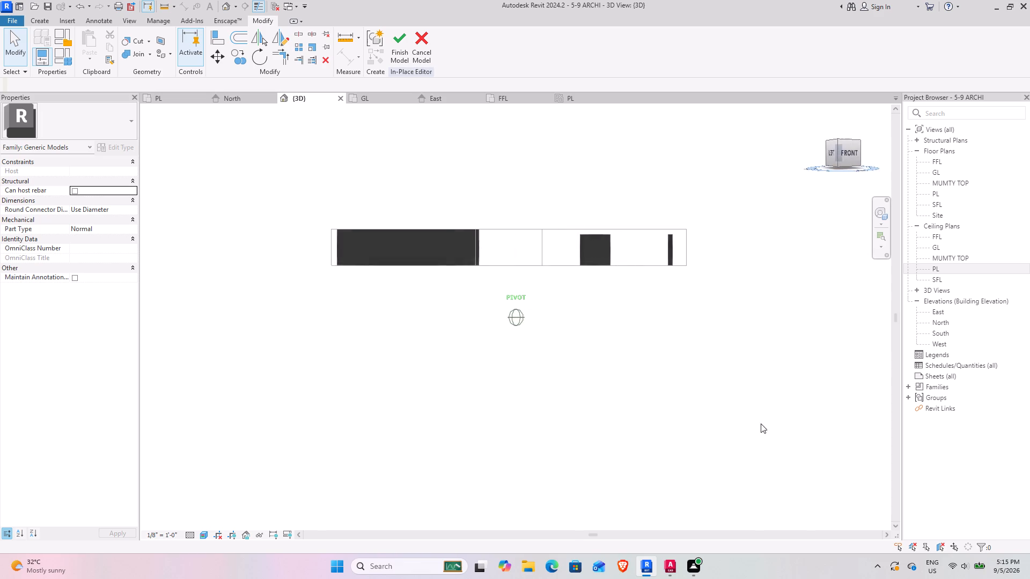
{"action": "left_click_drag", "start_coordinate": [761, 424], "coordinate": [745, 324]}
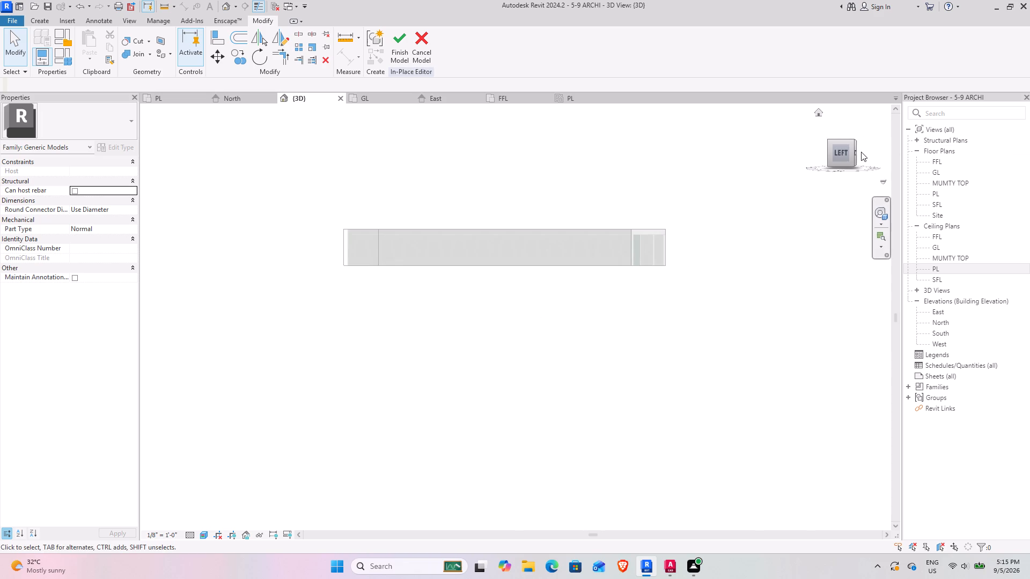
Orbit the building model from its left side around to the underside and examine the in-place extrusions from below.
{"action": "left_click_drag", "start_coordinate": [861, 152], "coordinate": [791, 167]}
{"action": "left_click_drag", "start_coordinate": [844, 159], "coordinate": [854, 206]}
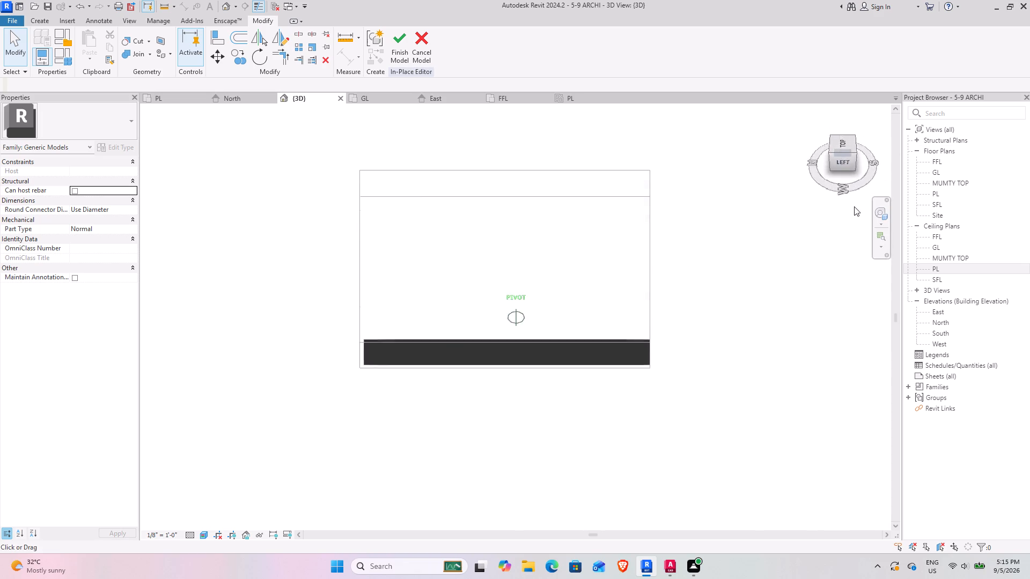
{"action": "left_click_drag", "start_coordinate": [854, 206], "coordinate": [781, 412]}
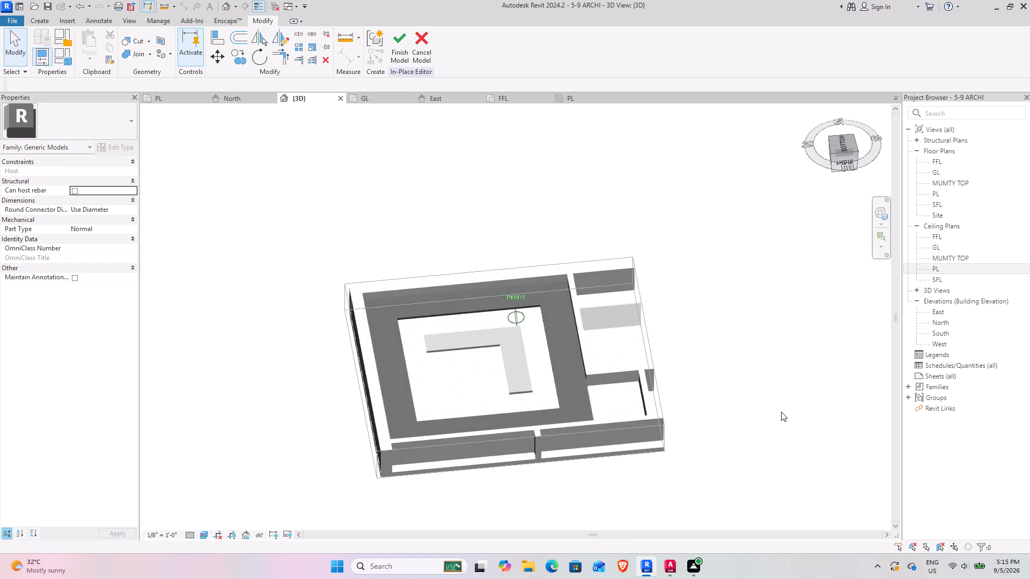
{"action": "left_click_drag", "start_coordinate": [781, 412], "coordinate": [610, 504]}
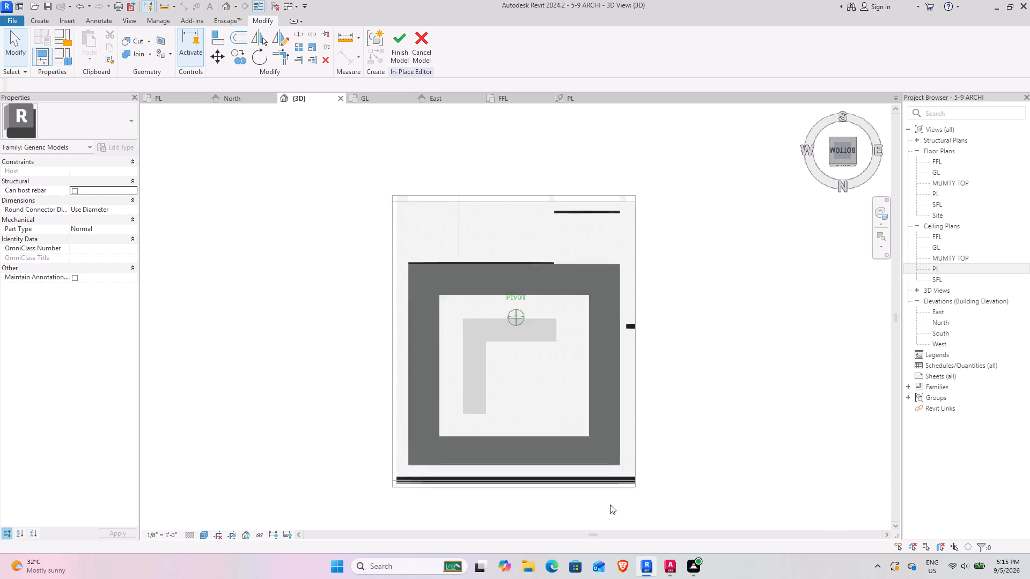
{"action": "left_click_drag", "start_coordinate": [610, 504], "coordinate": [765, 157]}
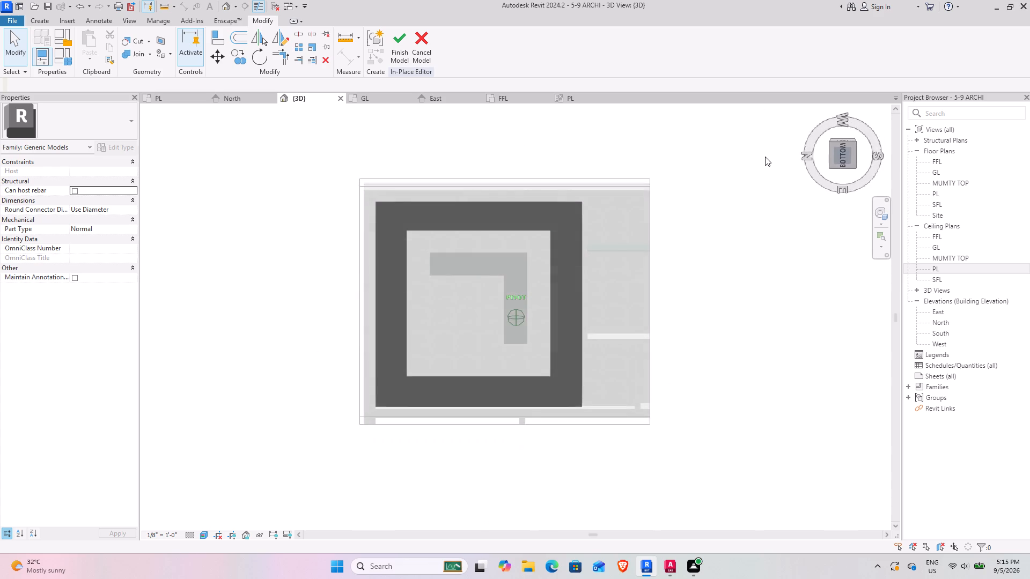
{"action": "left_click_drag", "start_coordinate": [765, 157], "coordinate": [752, 116]}
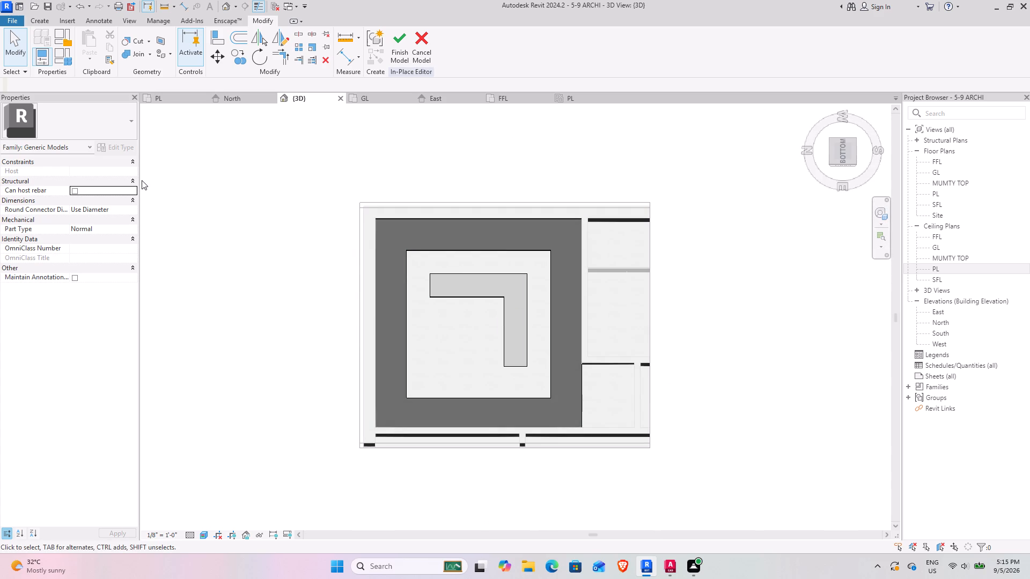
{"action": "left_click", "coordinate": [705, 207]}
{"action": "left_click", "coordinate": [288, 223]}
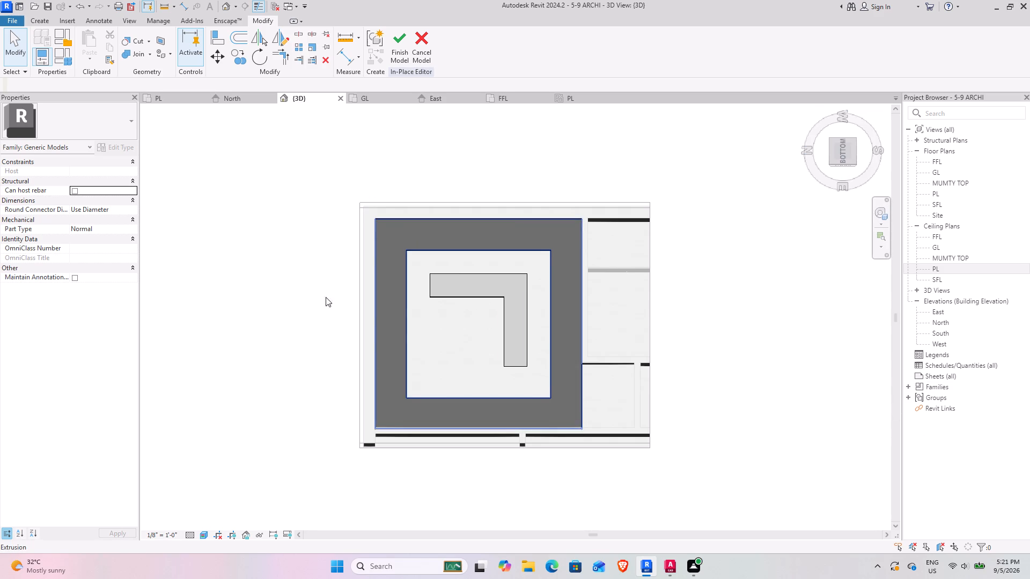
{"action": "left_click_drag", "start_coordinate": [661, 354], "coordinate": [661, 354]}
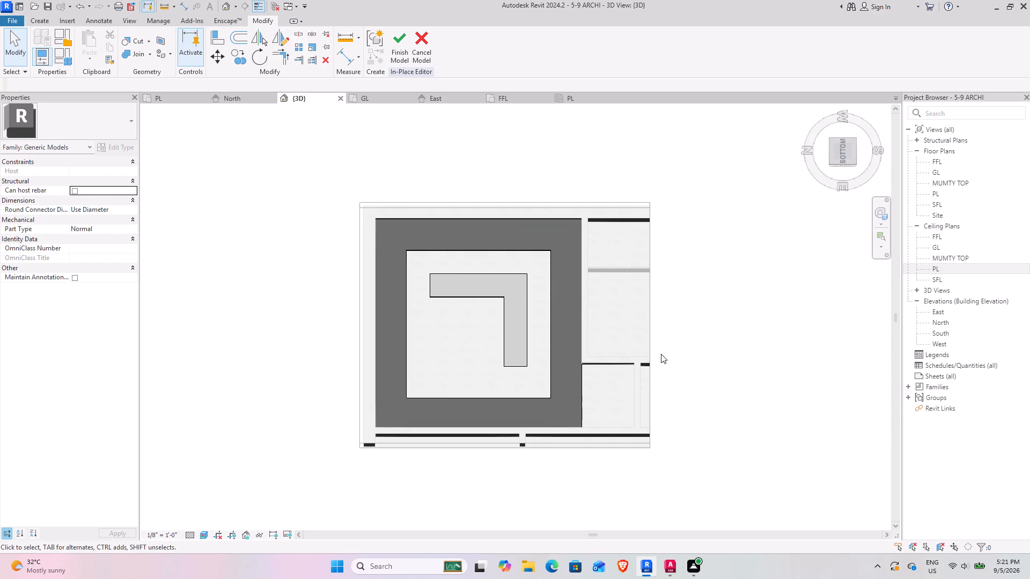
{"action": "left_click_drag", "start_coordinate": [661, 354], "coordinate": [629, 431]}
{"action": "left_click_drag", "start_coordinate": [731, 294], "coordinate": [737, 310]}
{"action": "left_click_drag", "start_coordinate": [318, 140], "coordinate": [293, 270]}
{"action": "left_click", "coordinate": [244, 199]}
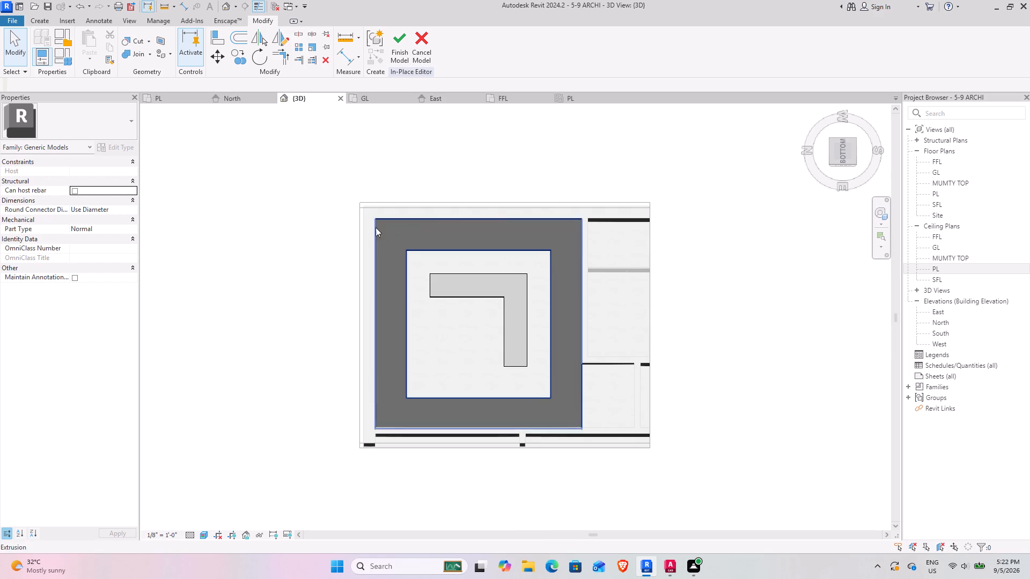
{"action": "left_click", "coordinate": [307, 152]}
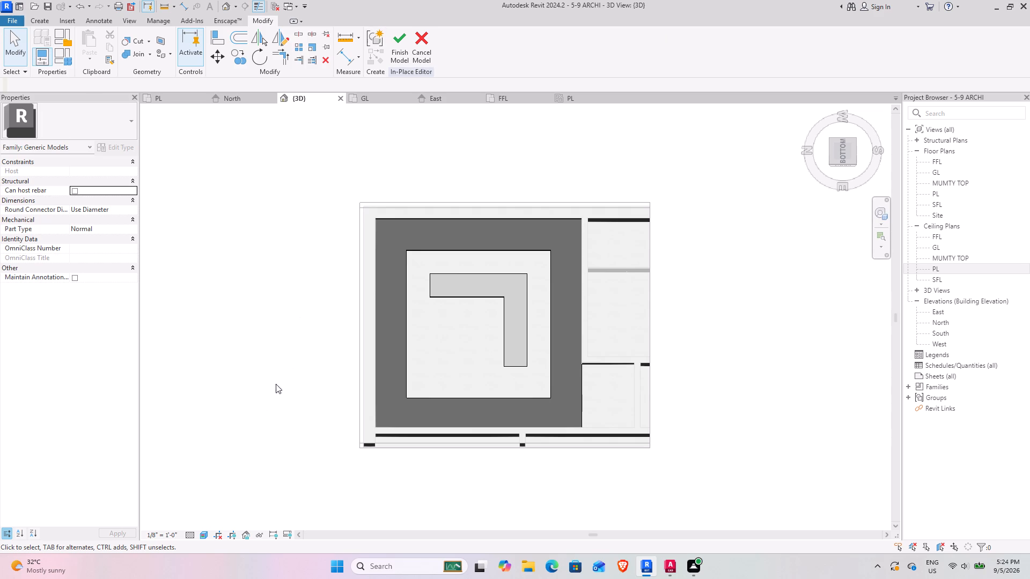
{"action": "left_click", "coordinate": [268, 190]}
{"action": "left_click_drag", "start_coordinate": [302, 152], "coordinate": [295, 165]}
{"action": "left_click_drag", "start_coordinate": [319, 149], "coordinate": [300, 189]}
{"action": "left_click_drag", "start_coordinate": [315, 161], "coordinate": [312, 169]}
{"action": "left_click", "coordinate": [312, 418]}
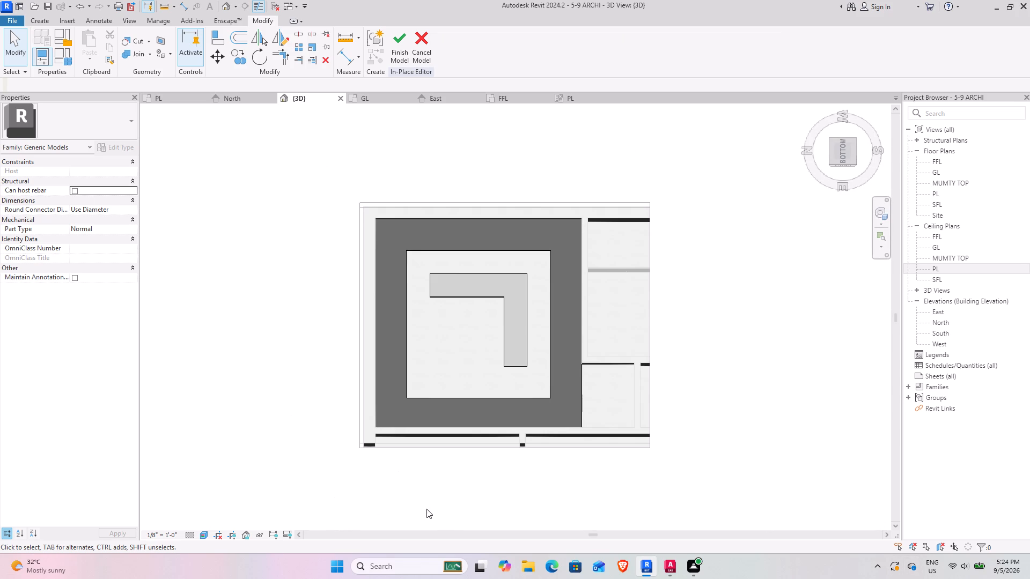
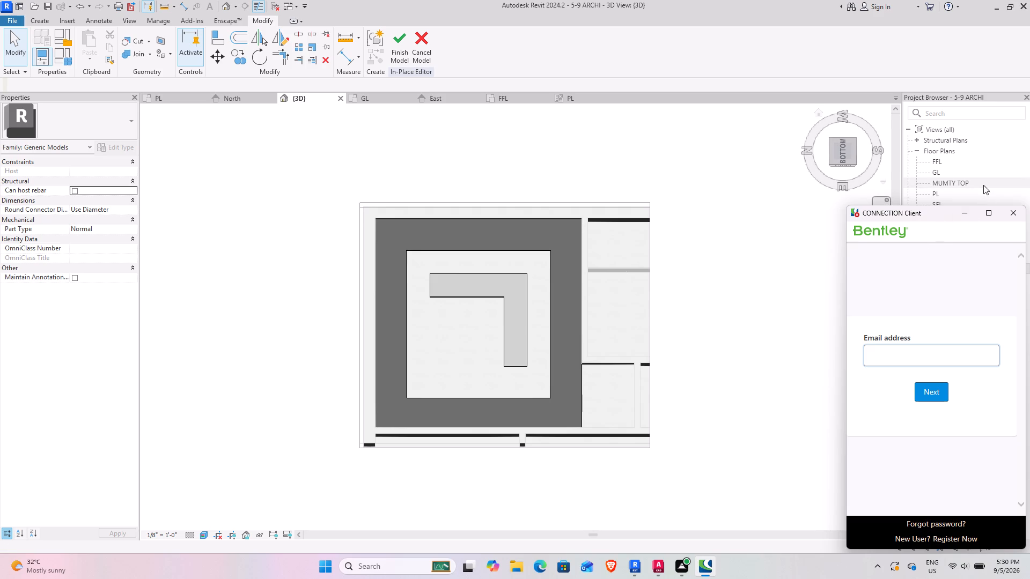
Dismiss the Bentley CONNECTION Client sign-in window without signing in.
{"action": "left_click", "coordinate": [1013, 211]}
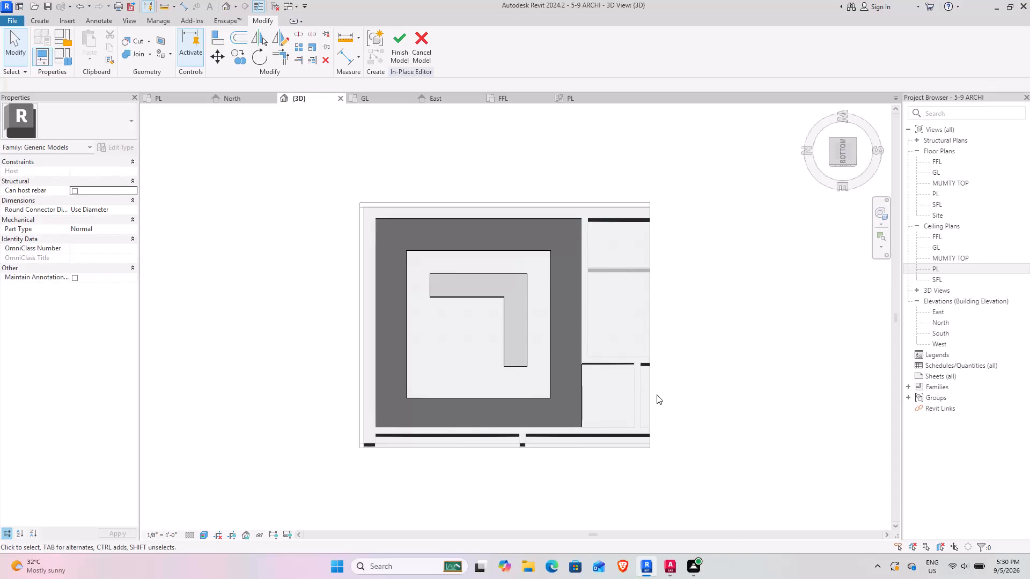
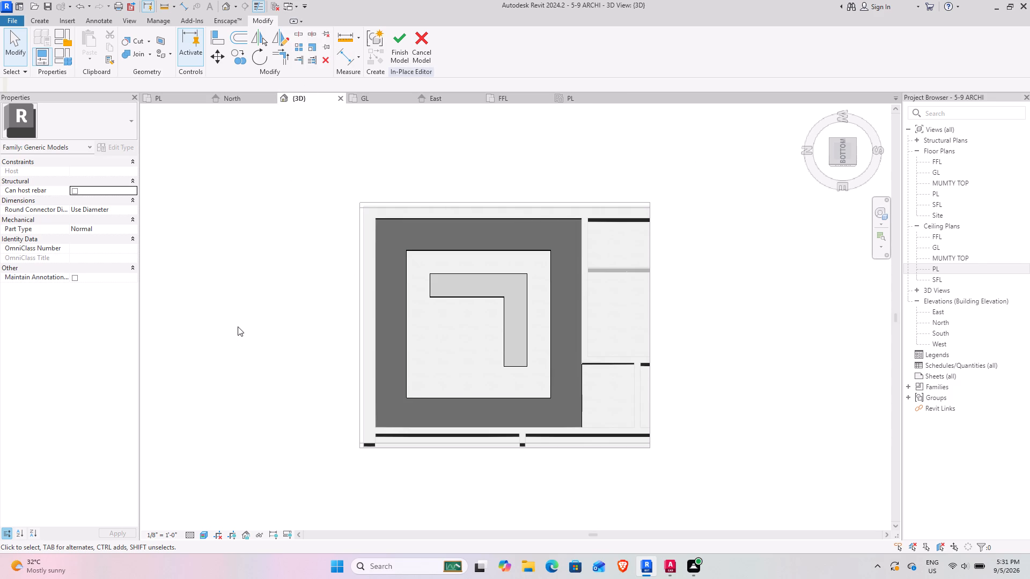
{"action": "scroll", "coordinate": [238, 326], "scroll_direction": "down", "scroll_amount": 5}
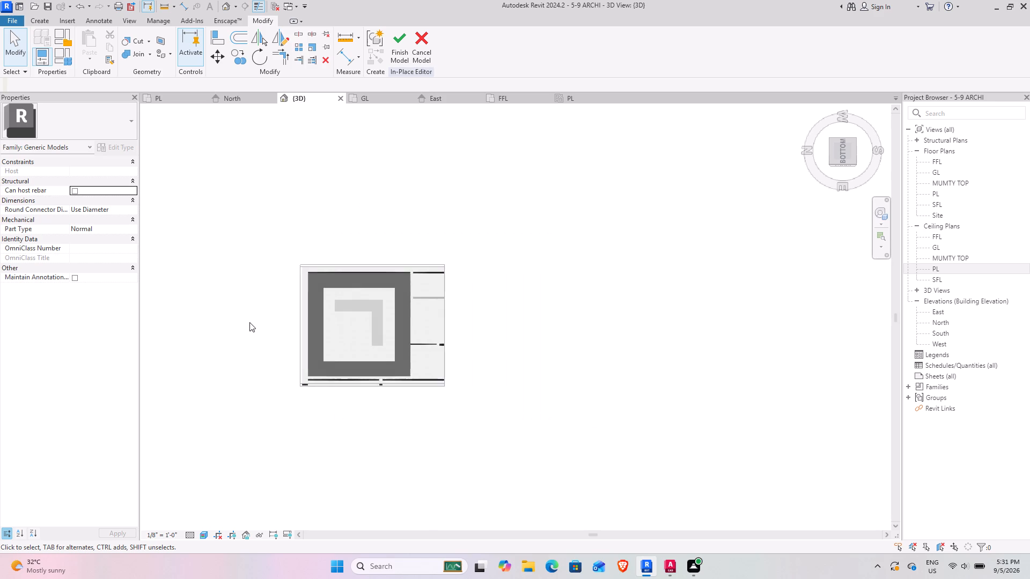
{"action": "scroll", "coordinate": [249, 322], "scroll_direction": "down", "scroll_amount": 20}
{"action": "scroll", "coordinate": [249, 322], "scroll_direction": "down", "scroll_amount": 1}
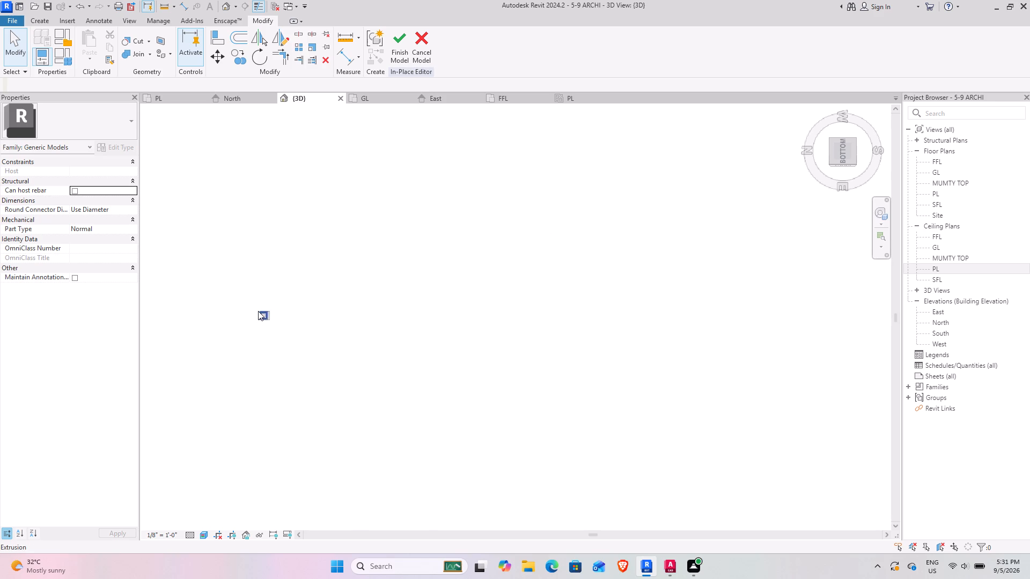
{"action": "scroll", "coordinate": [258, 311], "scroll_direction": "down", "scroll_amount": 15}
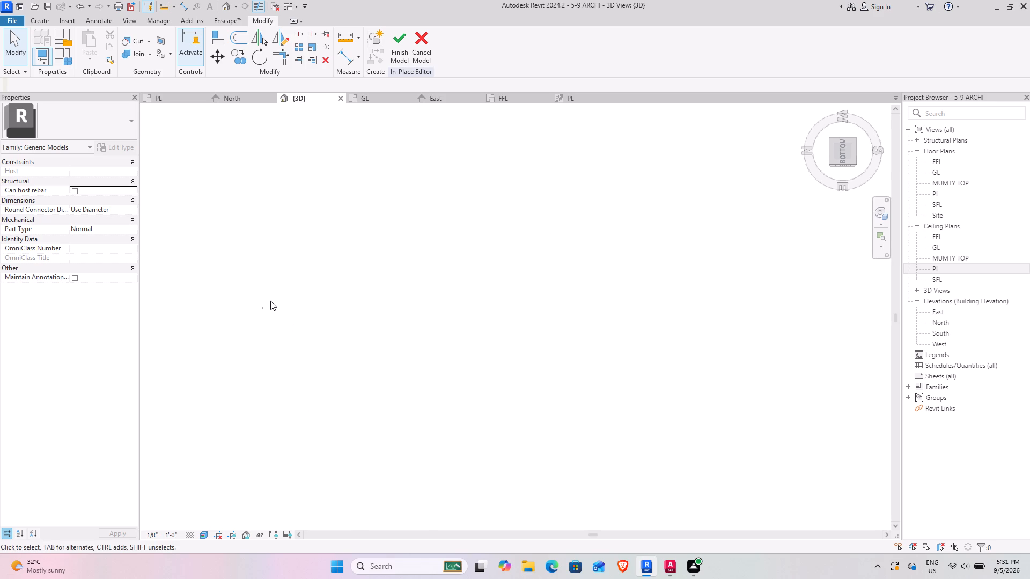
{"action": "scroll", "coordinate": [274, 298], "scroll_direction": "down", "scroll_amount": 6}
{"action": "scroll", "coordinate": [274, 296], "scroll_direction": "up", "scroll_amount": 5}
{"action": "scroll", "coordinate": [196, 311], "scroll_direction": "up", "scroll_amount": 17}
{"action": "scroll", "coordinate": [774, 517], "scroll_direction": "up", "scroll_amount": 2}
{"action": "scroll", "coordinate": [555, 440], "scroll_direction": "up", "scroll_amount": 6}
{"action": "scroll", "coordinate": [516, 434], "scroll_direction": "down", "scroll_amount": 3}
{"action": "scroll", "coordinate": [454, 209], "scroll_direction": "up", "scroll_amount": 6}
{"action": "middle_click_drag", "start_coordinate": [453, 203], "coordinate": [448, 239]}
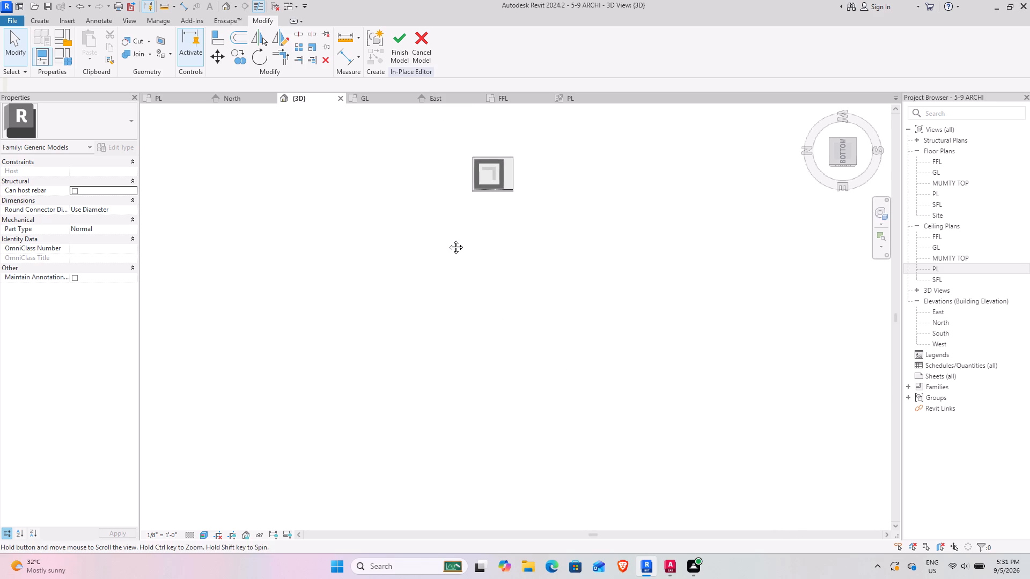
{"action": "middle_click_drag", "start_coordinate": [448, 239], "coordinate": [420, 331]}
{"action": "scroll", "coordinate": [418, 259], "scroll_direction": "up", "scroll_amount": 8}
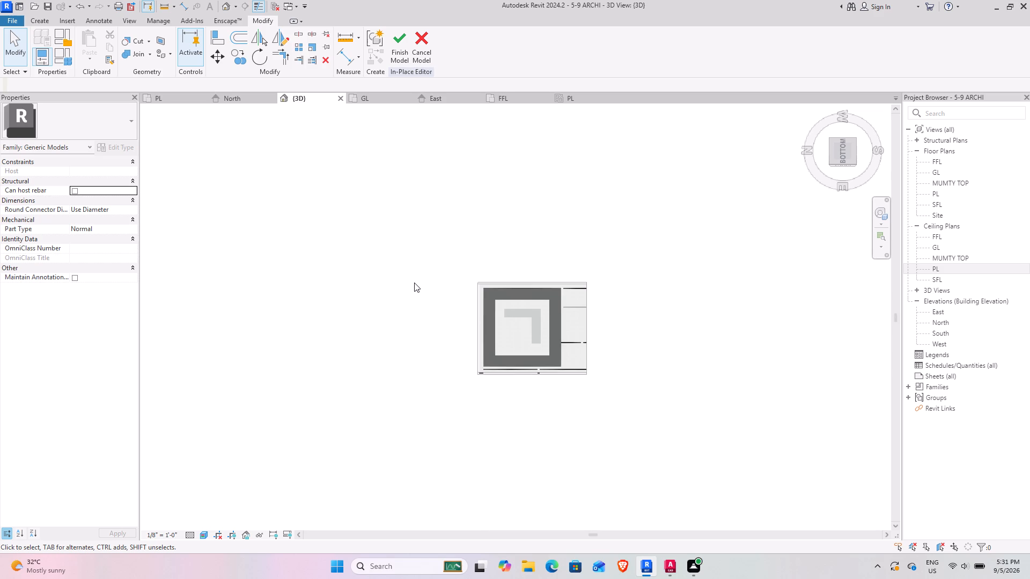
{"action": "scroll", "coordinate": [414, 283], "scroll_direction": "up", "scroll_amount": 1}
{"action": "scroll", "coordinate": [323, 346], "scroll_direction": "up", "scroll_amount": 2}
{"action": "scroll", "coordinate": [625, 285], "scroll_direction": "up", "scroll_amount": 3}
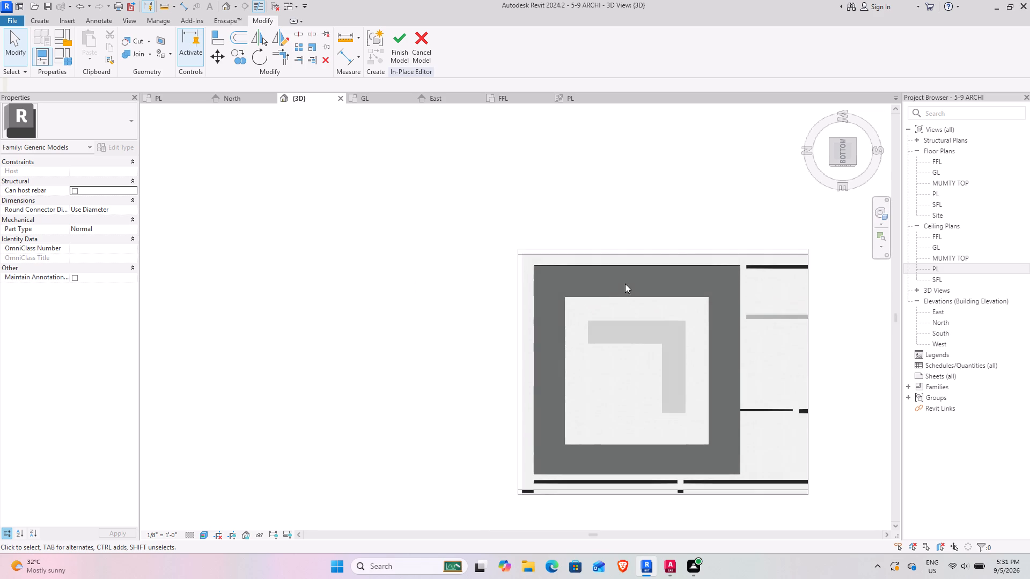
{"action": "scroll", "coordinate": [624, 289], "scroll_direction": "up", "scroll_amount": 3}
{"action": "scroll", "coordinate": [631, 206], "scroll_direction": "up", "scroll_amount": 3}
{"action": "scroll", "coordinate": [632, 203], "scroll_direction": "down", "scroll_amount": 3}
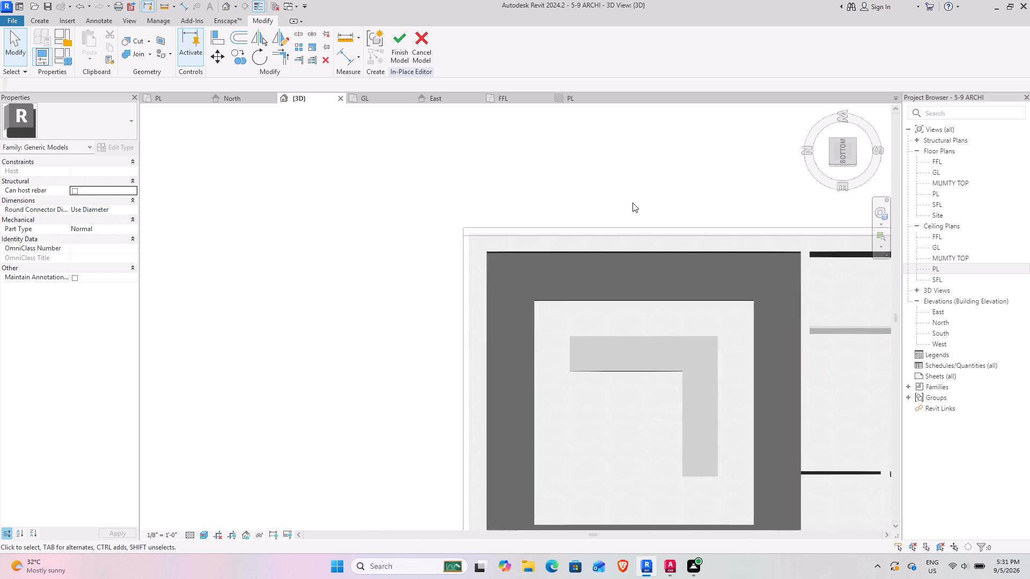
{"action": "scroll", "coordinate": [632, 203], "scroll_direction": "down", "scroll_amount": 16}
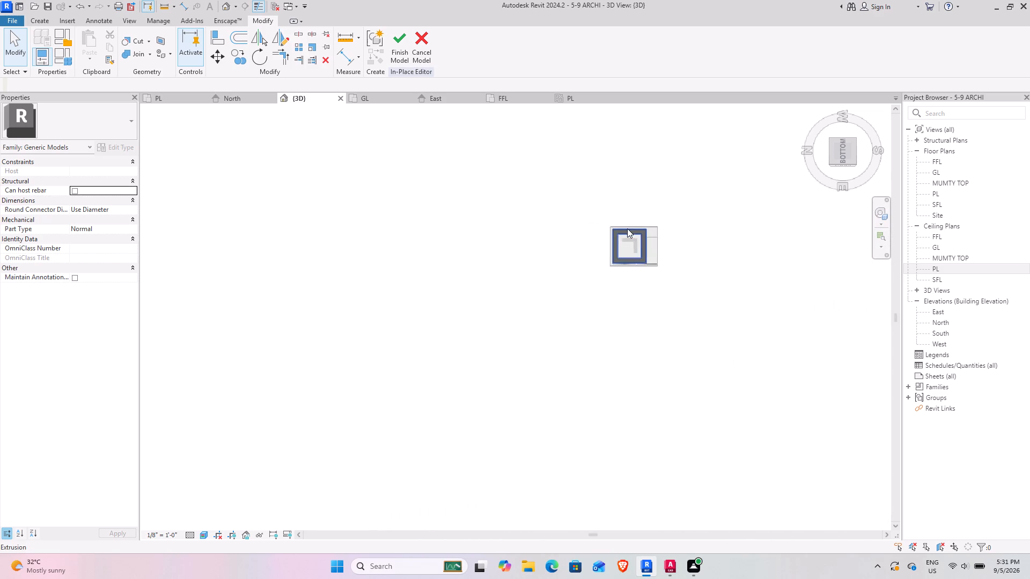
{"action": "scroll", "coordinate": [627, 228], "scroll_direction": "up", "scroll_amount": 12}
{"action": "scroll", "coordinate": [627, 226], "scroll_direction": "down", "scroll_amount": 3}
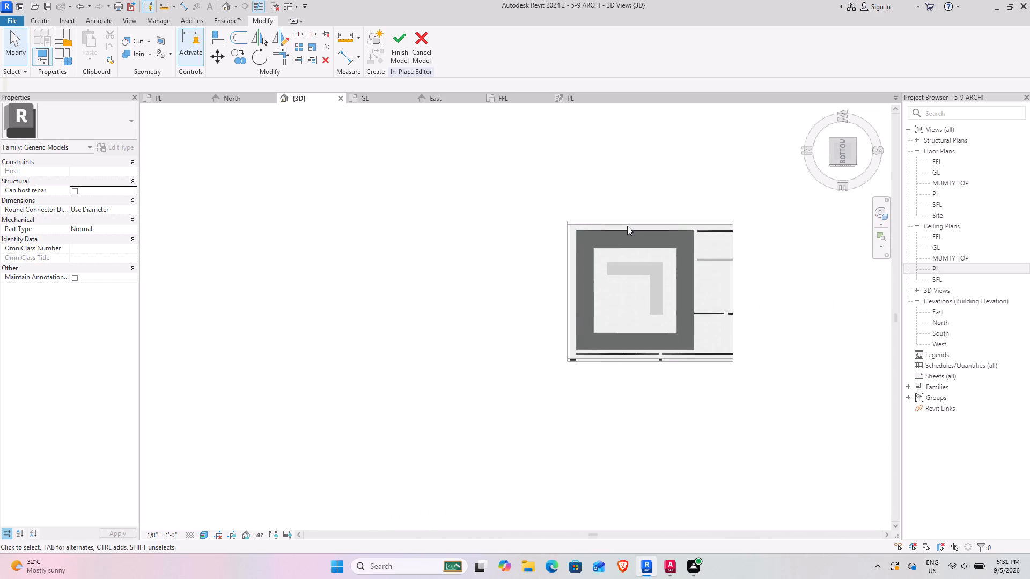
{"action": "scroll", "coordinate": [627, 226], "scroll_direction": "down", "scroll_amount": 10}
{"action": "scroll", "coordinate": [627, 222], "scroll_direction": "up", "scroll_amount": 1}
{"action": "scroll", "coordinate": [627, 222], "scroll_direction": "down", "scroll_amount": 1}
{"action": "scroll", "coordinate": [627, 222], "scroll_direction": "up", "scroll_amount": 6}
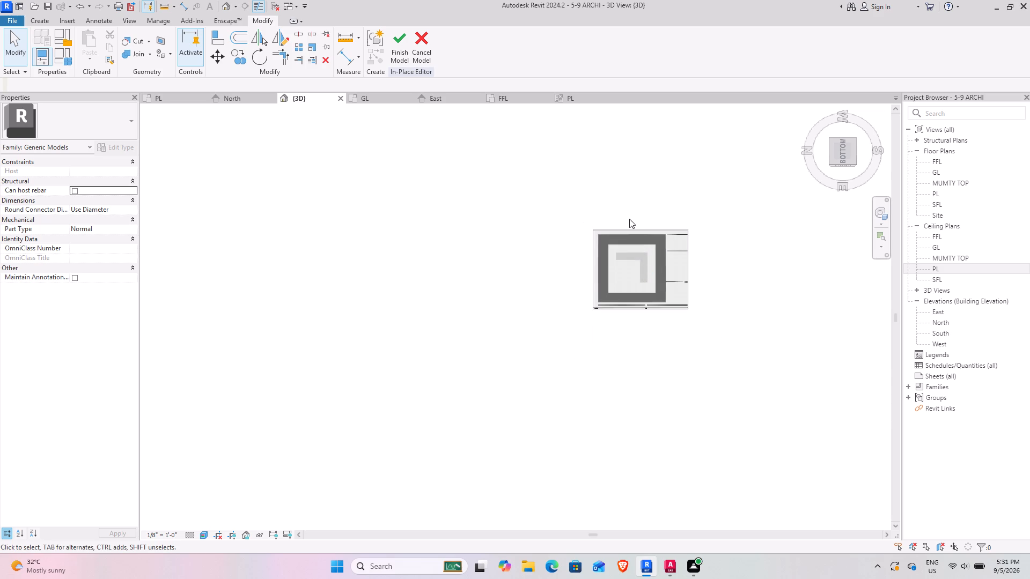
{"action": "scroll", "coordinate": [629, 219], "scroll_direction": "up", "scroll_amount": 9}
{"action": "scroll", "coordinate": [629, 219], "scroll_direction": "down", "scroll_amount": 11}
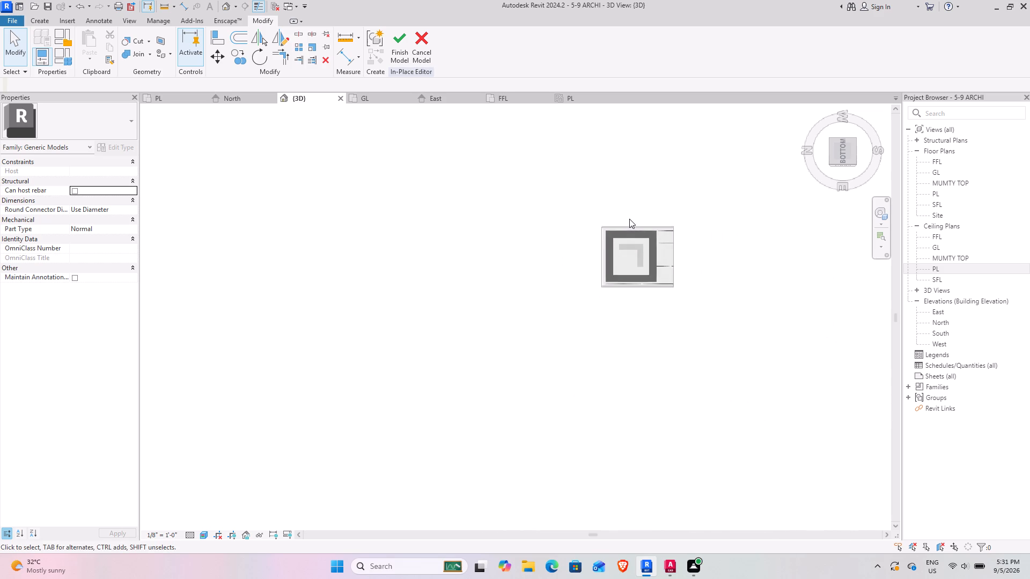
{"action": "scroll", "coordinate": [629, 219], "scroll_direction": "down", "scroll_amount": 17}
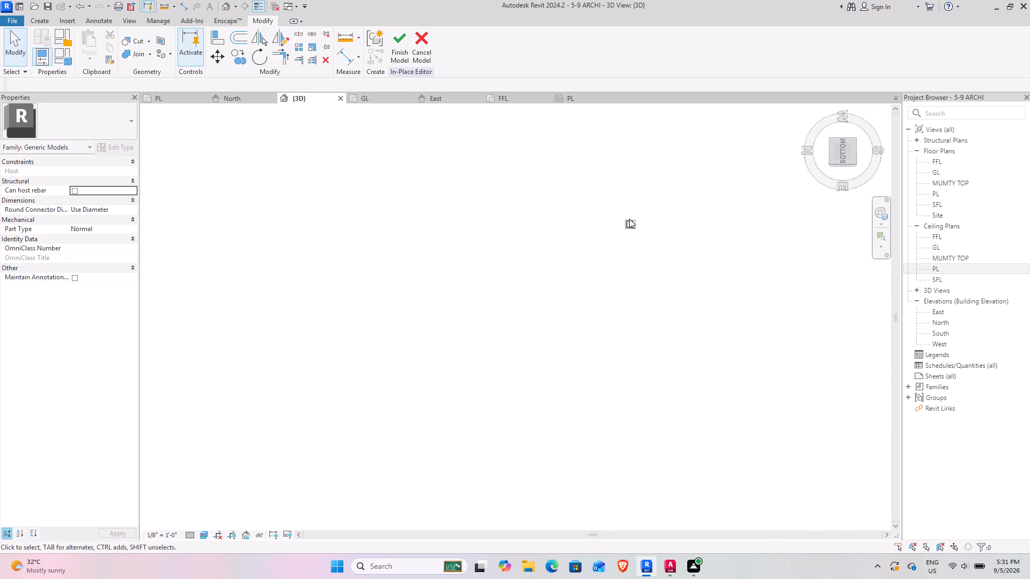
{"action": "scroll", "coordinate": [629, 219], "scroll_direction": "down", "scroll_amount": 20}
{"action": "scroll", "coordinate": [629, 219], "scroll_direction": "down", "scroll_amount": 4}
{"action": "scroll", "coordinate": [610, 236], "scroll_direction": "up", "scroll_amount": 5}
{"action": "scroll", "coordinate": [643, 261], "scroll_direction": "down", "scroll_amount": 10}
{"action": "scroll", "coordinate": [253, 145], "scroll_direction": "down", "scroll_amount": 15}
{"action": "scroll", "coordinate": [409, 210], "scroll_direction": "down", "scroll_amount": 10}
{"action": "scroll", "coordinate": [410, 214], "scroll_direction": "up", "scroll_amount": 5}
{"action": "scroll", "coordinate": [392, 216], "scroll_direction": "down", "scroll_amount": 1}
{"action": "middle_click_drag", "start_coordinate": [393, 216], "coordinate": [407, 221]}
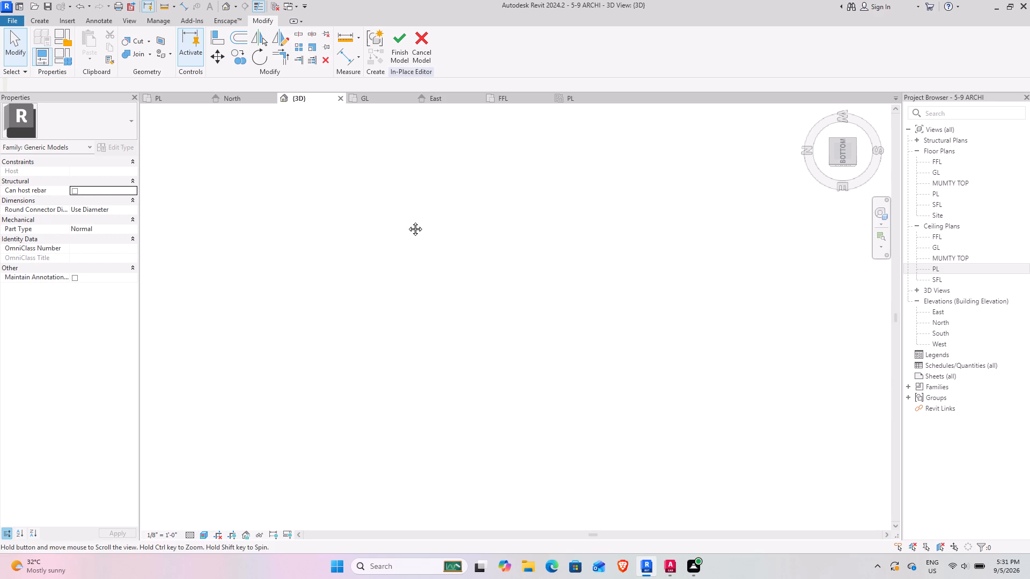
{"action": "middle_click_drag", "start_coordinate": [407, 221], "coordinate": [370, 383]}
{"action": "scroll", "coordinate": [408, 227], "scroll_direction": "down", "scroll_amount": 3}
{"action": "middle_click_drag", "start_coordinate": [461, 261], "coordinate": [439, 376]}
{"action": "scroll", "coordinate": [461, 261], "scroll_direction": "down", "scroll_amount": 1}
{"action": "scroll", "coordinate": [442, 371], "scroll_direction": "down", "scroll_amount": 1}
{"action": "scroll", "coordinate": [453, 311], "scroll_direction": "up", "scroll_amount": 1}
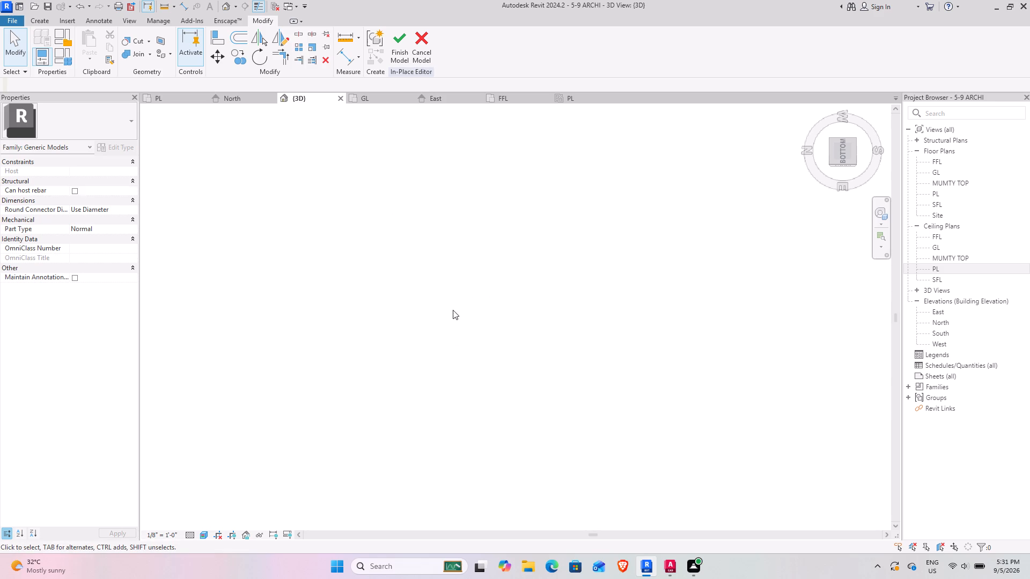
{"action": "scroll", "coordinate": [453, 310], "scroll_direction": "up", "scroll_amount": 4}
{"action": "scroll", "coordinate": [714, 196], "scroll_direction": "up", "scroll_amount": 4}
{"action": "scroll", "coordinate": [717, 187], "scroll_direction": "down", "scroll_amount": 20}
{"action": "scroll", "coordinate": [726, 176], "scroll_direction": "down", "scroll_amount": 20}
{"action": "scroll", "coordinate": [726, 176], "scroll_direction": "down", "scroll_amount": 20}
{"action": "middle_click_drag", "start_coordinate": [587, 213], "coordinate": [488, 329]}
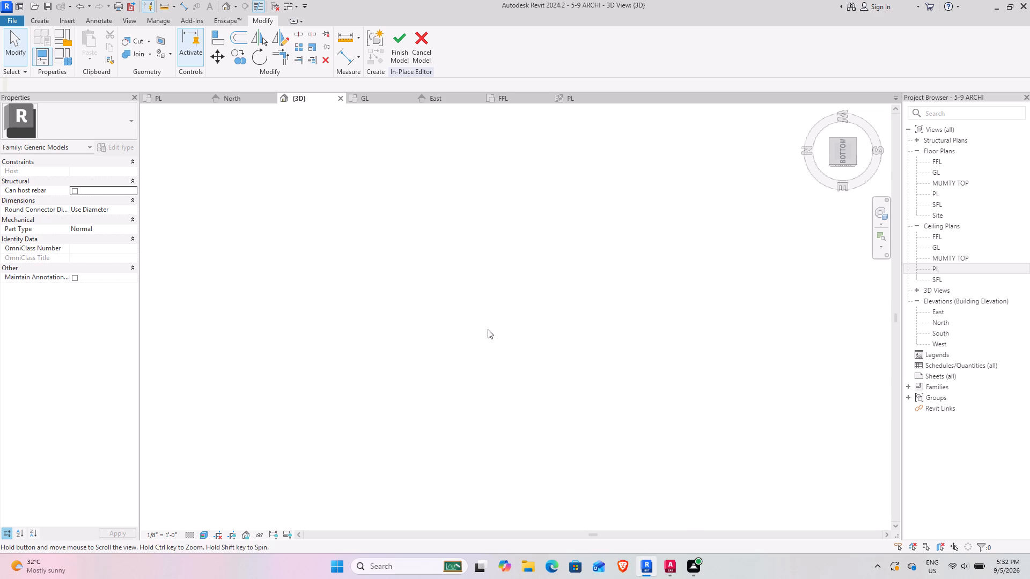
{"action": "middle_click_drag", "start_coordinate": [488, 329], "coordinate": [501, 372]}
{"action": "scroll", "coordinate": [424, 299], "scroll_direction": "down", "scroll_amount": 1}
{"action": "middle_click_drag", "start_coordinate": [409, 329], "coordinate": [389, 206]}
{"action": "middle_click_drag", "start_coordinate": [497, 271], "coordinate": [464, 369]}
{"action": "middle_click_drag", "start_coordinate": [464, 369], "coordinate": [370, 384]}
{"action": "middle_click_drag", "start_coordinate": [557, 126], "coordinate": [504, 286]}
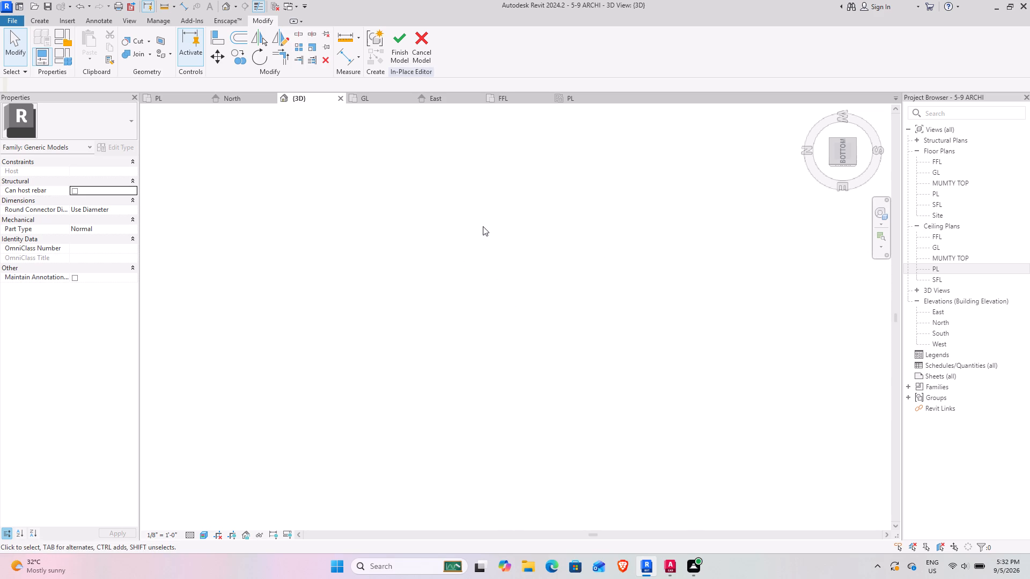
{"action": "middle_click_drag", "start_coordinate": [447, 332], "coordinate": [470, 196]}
Undo the in-place editing session of the generic model and return to the project's 3D view with nothing selected.
{"action": "key", "text": "ctrl+z"}
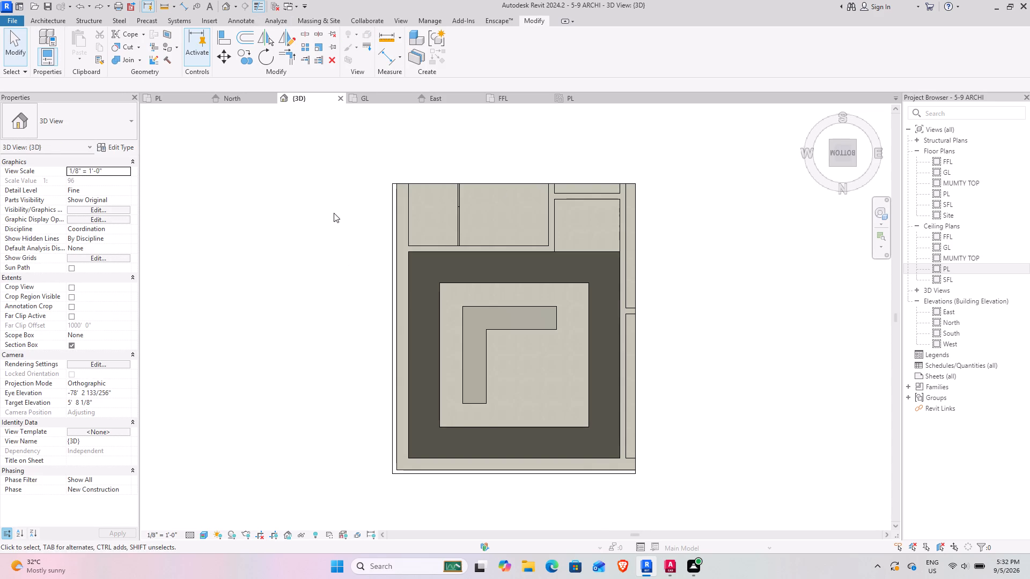
{"action": "left_click", "coordinate": [735, 255]}
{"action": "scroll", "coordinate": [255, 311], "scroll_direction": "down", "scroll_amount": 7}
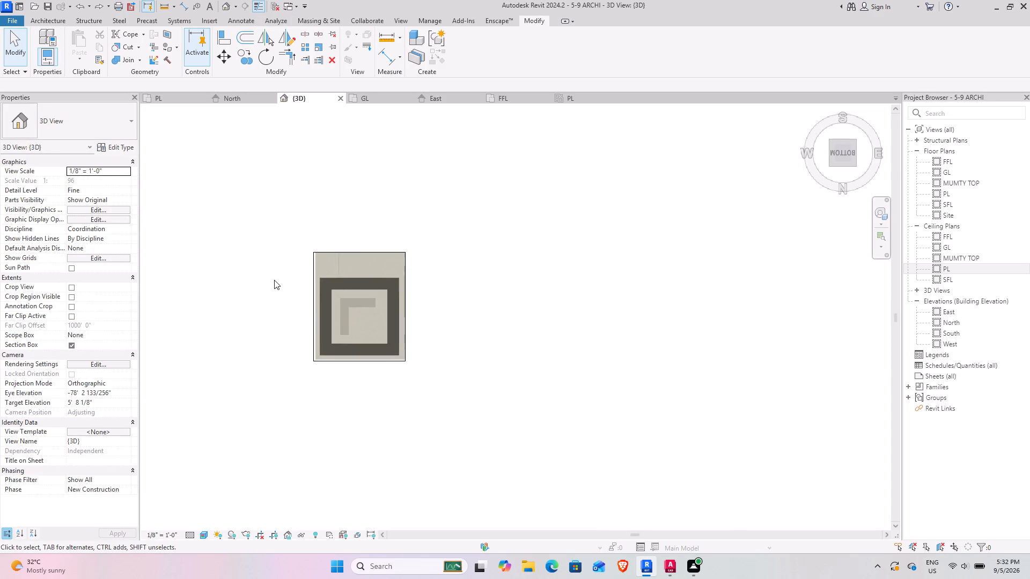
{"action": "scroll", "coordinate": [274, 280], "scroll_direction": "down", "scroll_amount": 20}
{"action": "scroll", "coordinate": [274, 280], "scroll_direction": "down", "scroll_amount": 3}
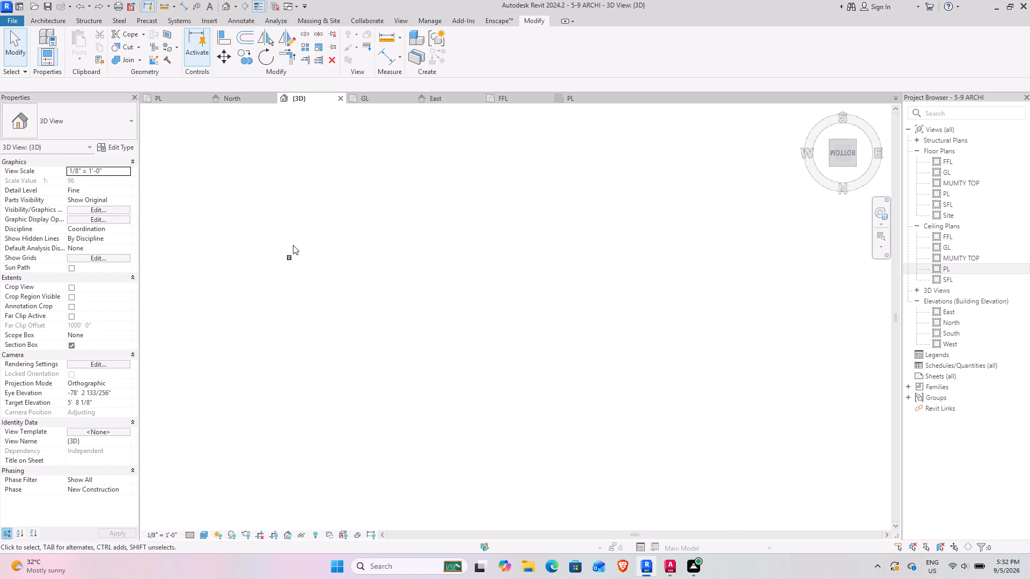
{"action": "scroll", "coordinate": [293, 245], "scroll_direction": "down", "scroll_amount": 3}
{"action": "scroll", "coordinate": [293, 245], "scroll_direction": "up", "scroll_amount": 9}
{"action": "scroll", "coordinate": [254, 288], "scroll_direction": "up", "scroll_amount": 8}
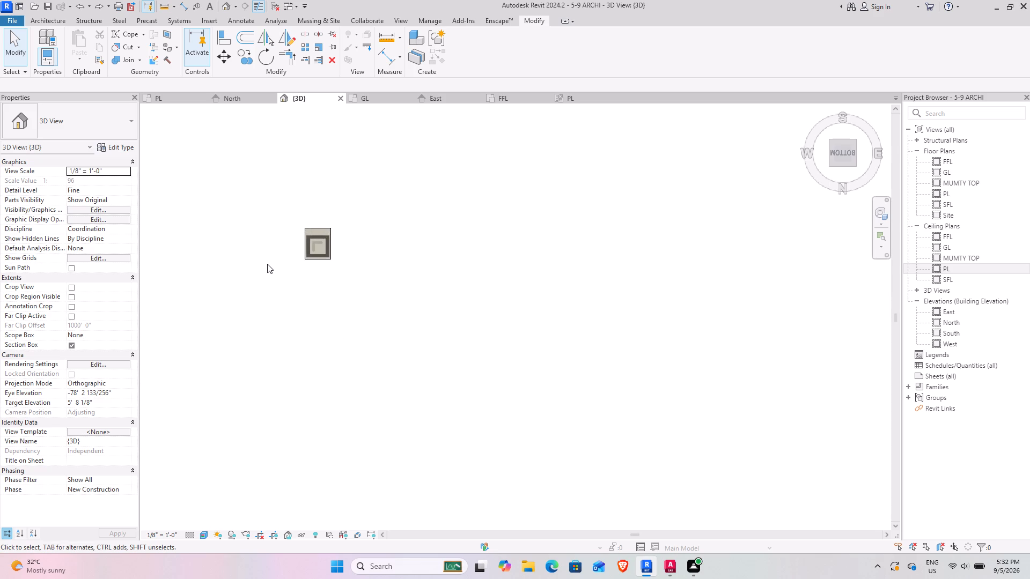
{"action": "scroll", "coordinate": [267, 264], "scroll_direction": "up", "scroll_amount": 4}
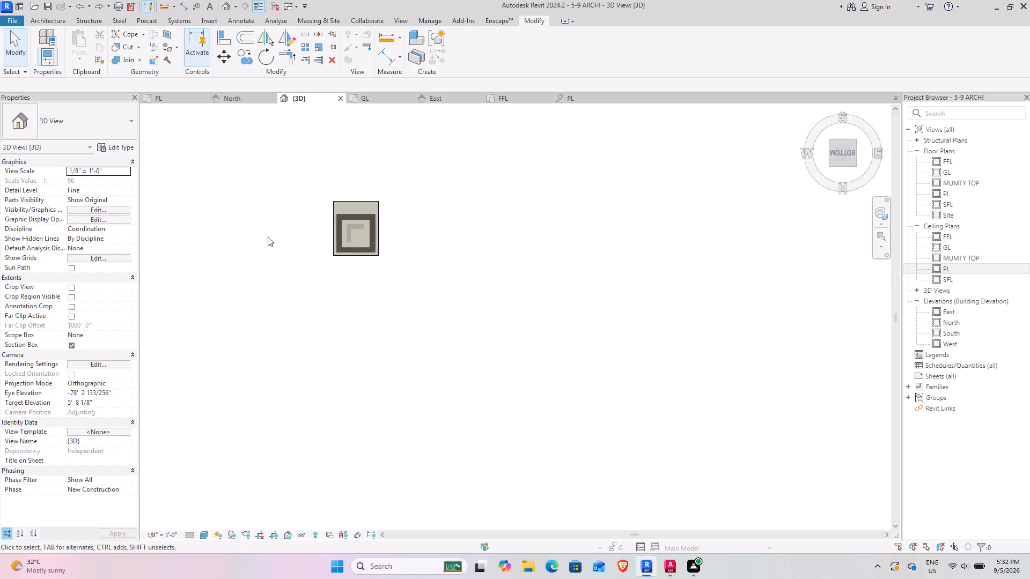
Examine the underside of the building and its L-shaped raised element up close in the bottom-oriented 3D view.
{"action": "scroll", "coordinate": [259, 287], "scroll_direction": "up", "scroll_amount": 2}
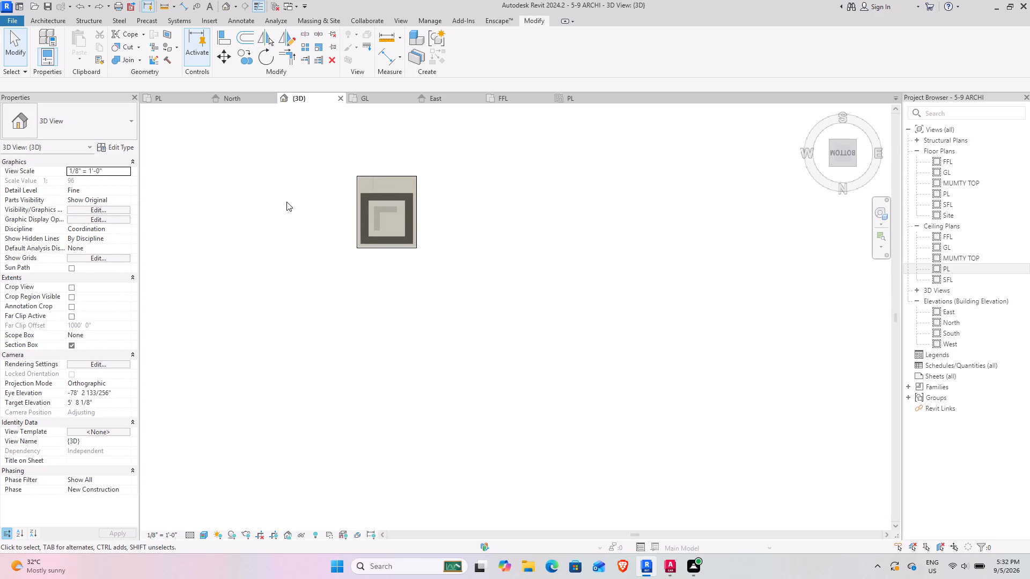
{"action": "scroll", "coordinate": [357, 154], "scroll_direction": "up", "scroll_amount": 1}
{"action": "scroll", "coordinate": [395, 119], "scroll_direction": "up", "scroll_amount": 1}
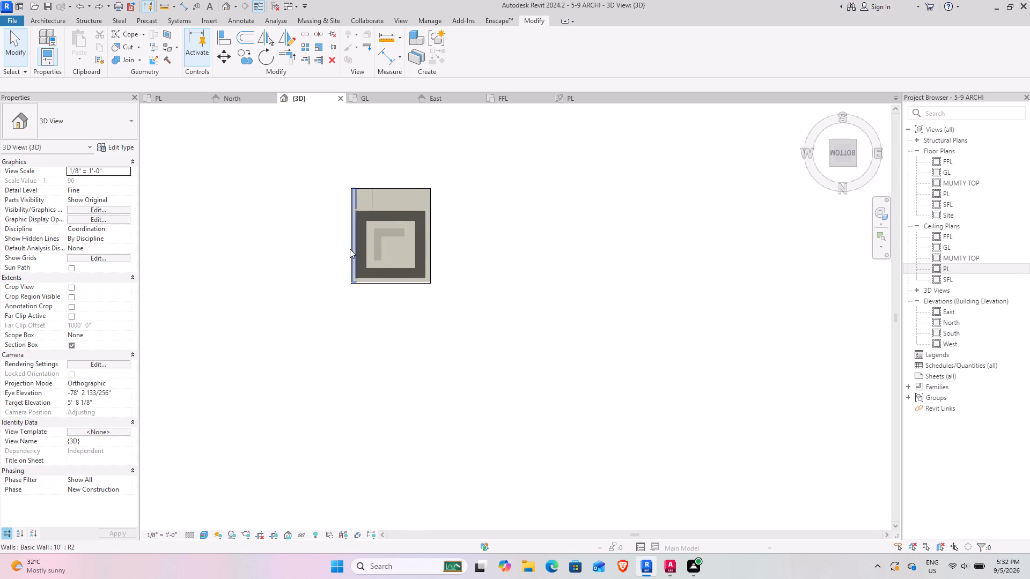
{"action": "scroll", "coordinate": [350, 249], "scroll_direction": "up", "scroll_amount": 6}
{"action": "middle_click_drag", "start_coordinate": [390, 216], "coordinate": [381, 429]}
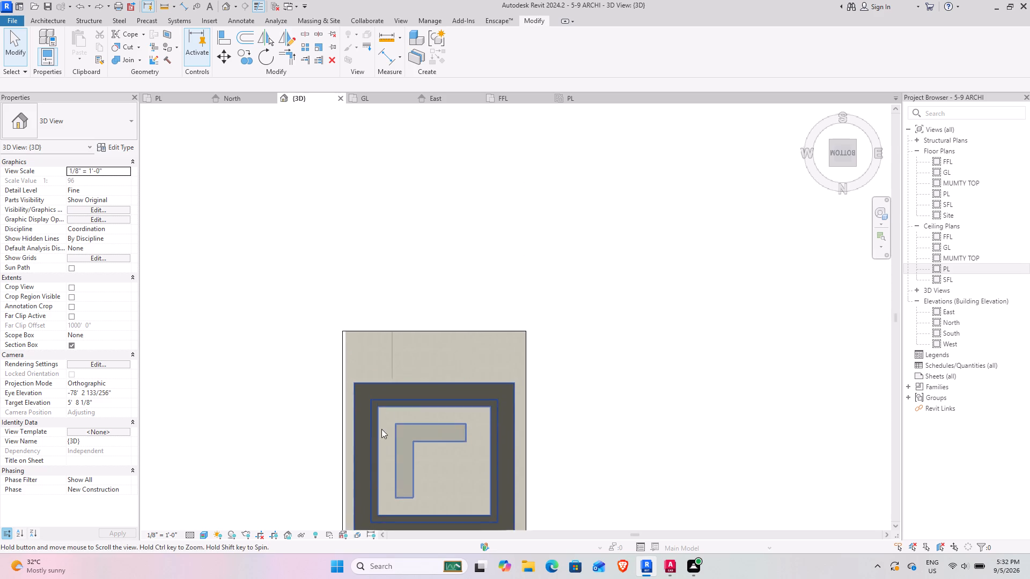
{"action": "middle_click_drag", "start_coordinate": [381, 429], "coordinate": [381, 432]}
{"action": "scroll", "coordinate": [377, 404], "scroll_direction": "up", "scroll_amount": 1}
{"action": "middle_click_drag", "start_coordinate": [377, 404], "coordinate": [344, 262]}
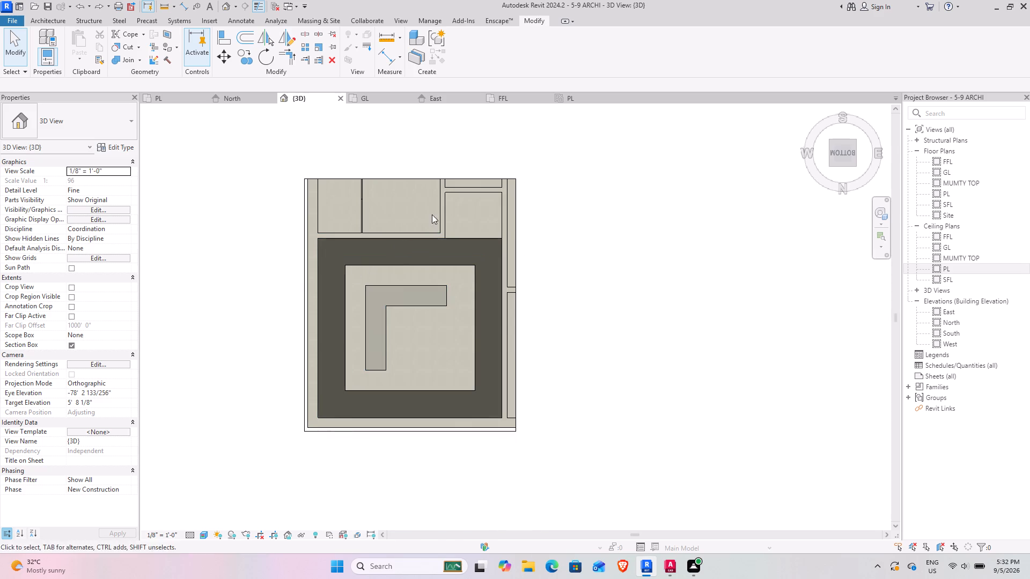
{"action": "middle_click_drag", "start_coordinate": [486, 249], "coordinate": [451, 270]}
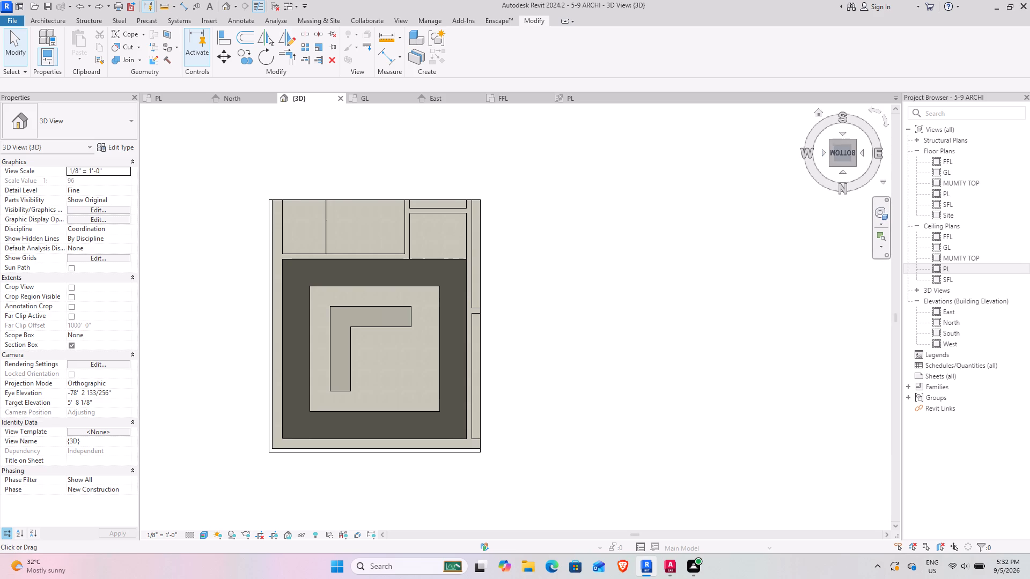
{"action": "middle_click_drag", "start_coordinate": [813, 152], "coordinate": [824, 148]}
{"action": "middle_click_drag", "start_coordinate": [857, 157], "coordinate": [857, 156]}
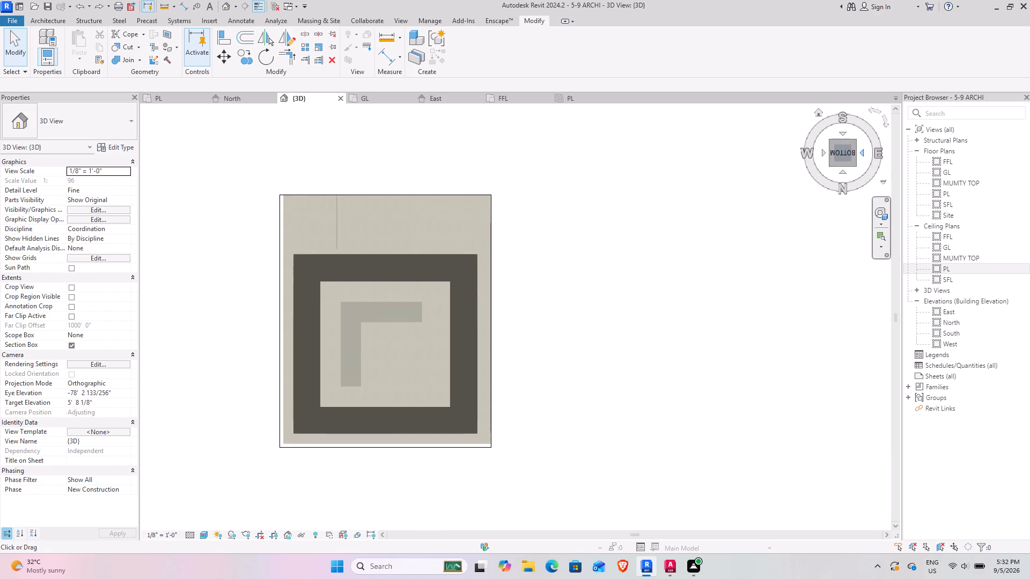
{"action": "middle_click_drag", "start_coordinate": [857, 156], "coordinate": [851, 181]}
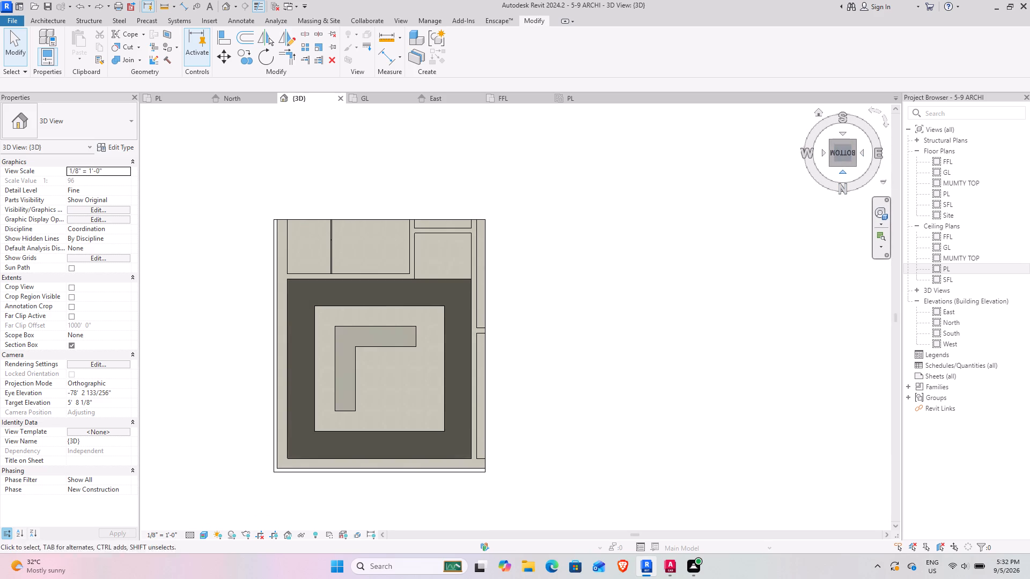
{"action": "scroll", "coordinate": [821, 145], "scroll_direction": "down", "scroll_amount": 1}
{"action": "middle_click_drag", "start_coordinate": [821, 145], "coordinate": [830, 144]}
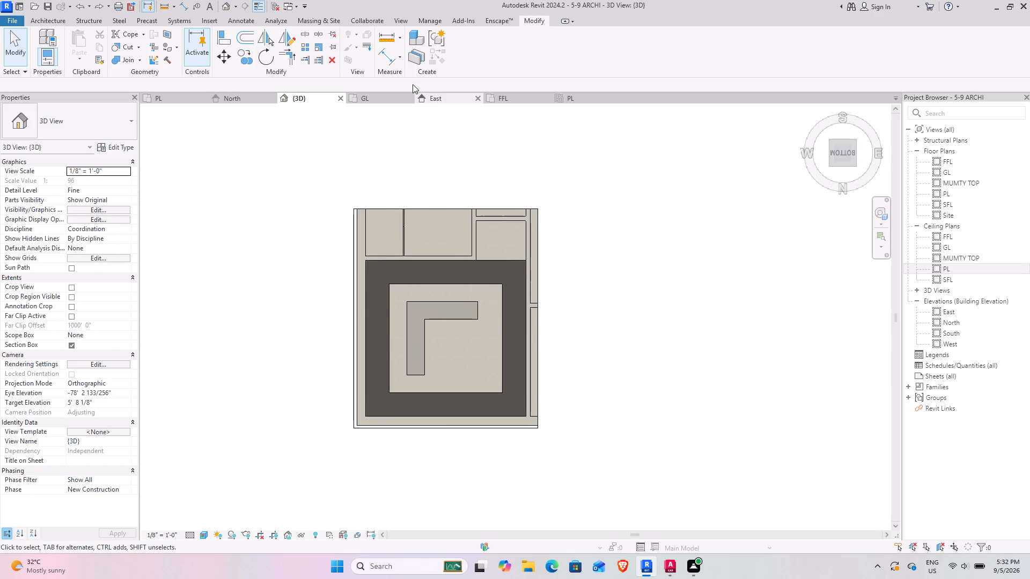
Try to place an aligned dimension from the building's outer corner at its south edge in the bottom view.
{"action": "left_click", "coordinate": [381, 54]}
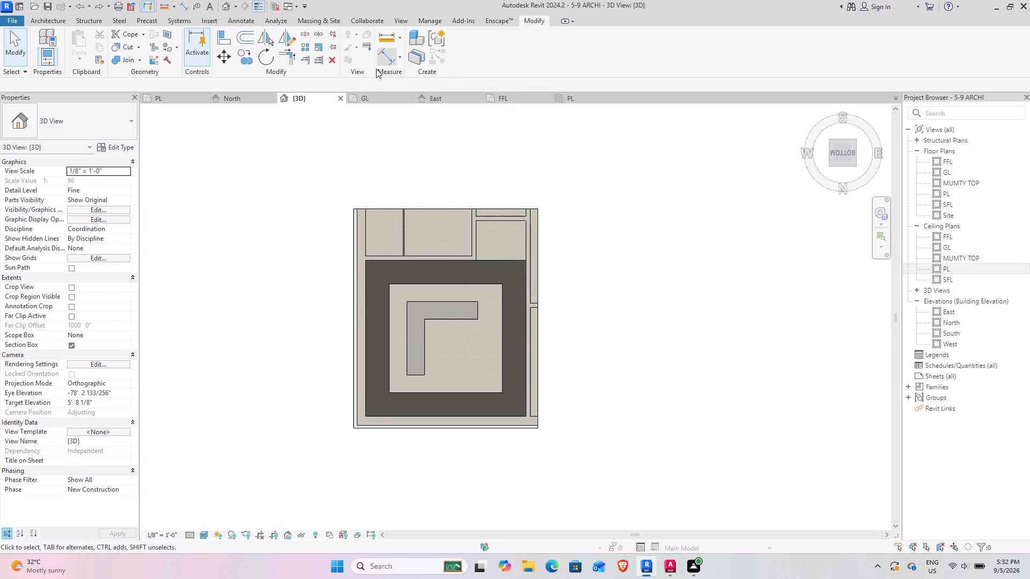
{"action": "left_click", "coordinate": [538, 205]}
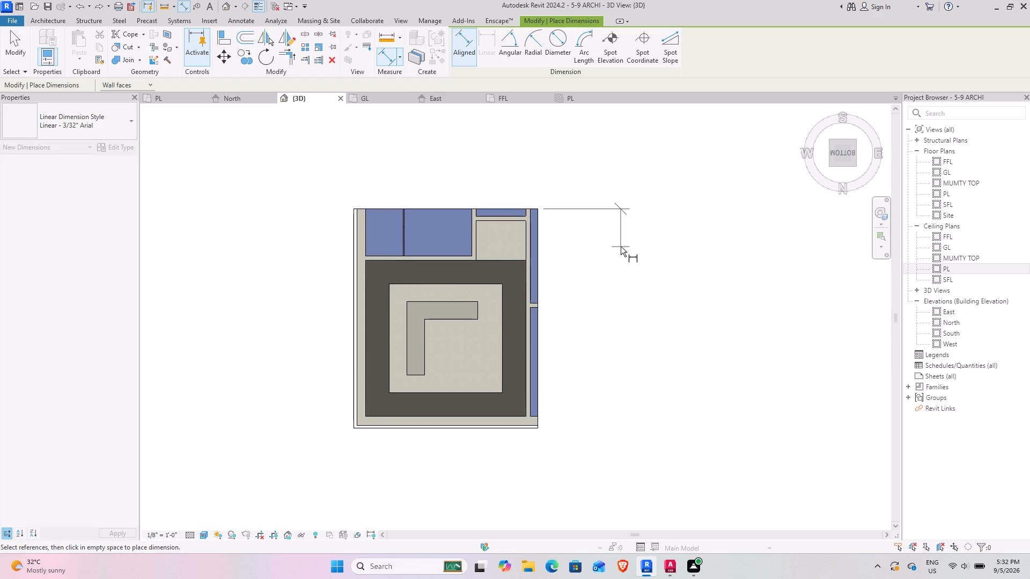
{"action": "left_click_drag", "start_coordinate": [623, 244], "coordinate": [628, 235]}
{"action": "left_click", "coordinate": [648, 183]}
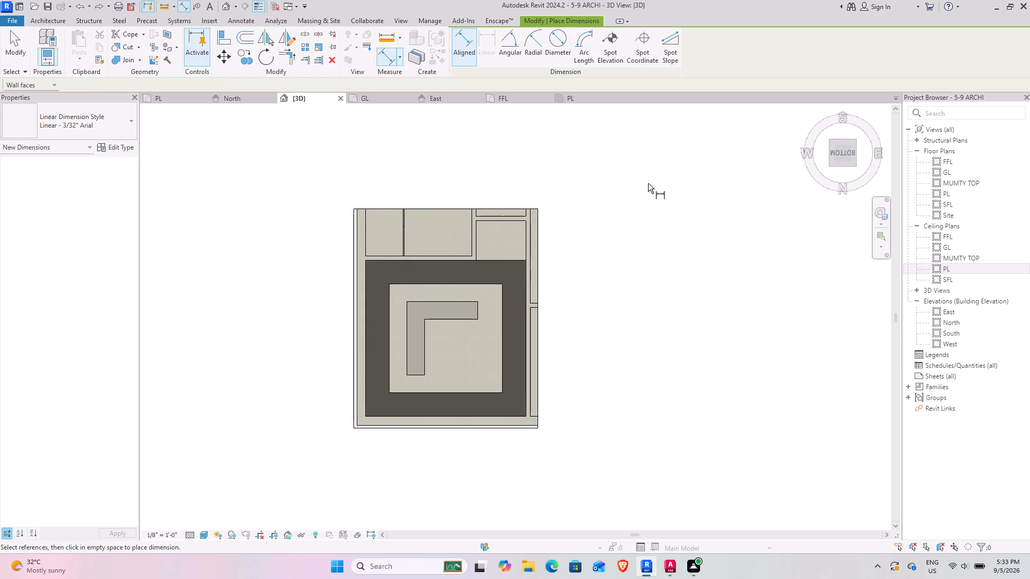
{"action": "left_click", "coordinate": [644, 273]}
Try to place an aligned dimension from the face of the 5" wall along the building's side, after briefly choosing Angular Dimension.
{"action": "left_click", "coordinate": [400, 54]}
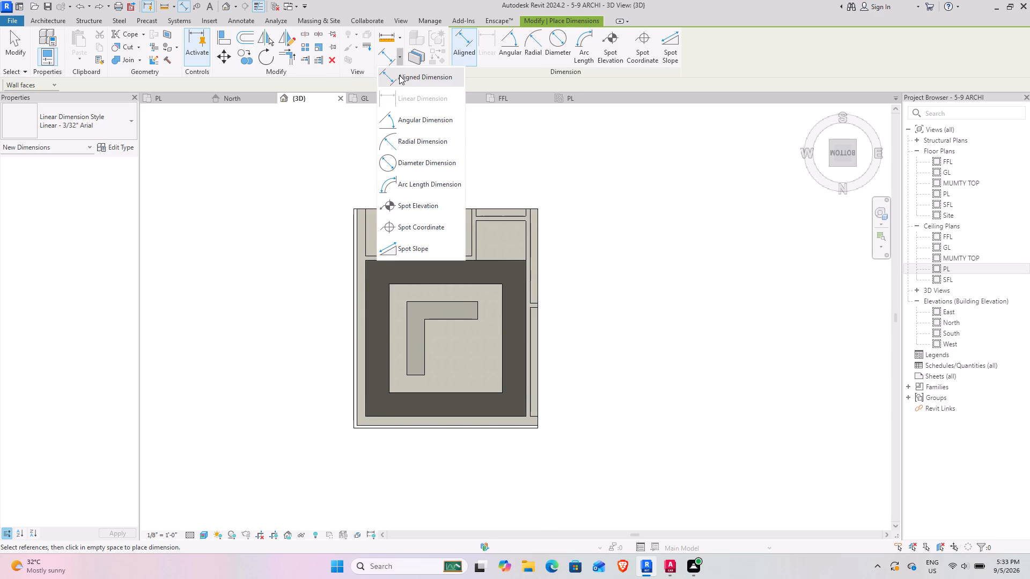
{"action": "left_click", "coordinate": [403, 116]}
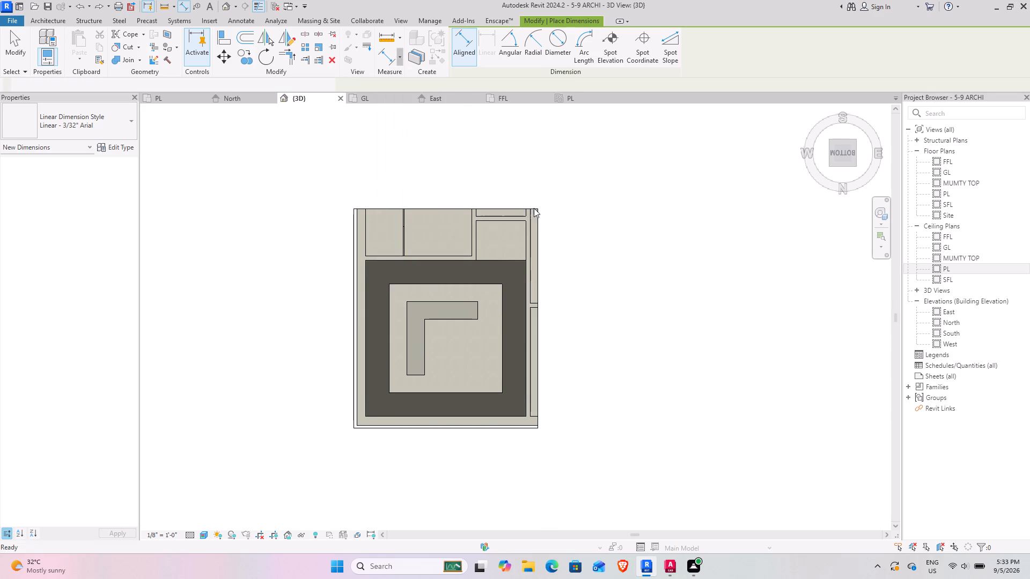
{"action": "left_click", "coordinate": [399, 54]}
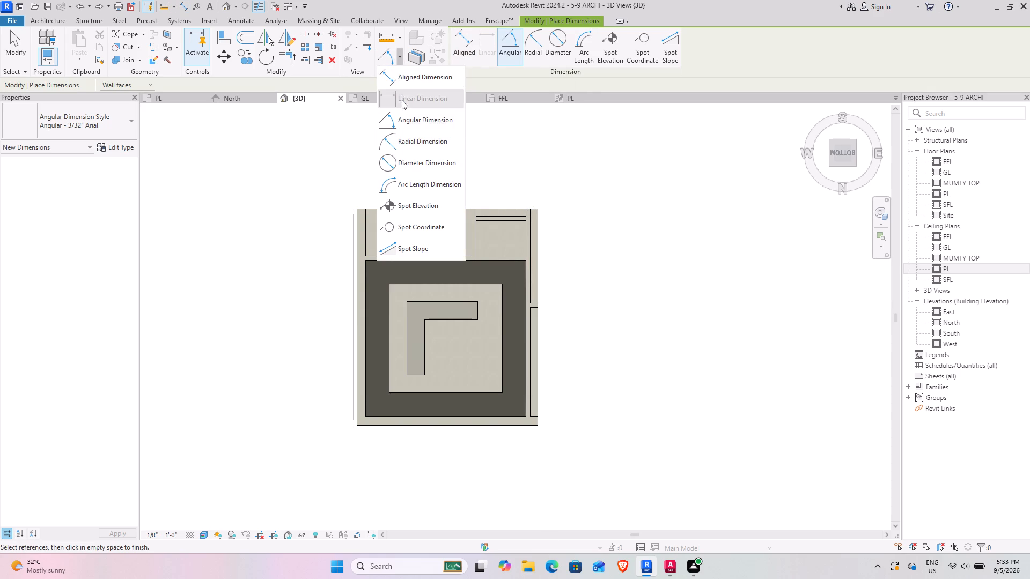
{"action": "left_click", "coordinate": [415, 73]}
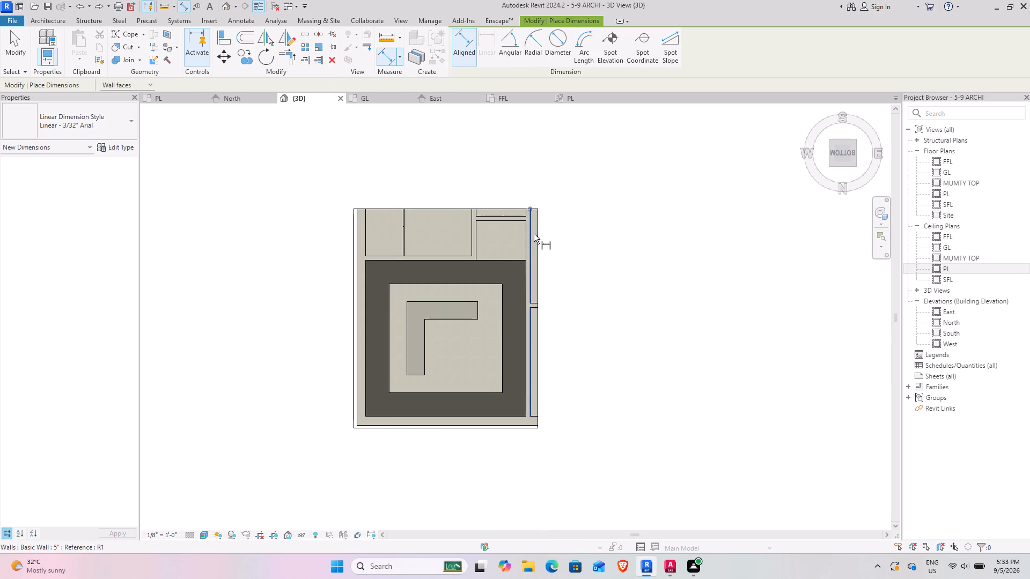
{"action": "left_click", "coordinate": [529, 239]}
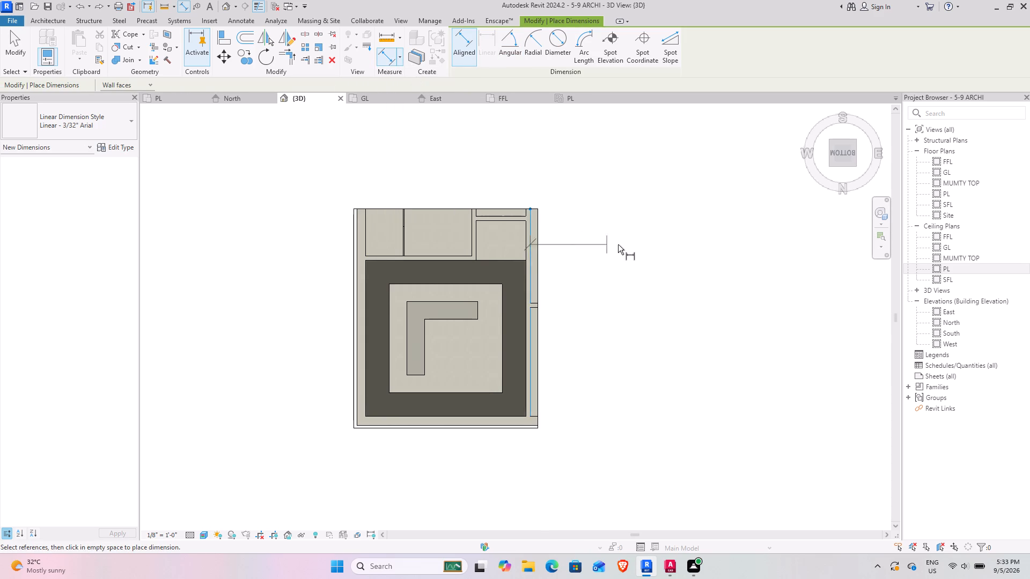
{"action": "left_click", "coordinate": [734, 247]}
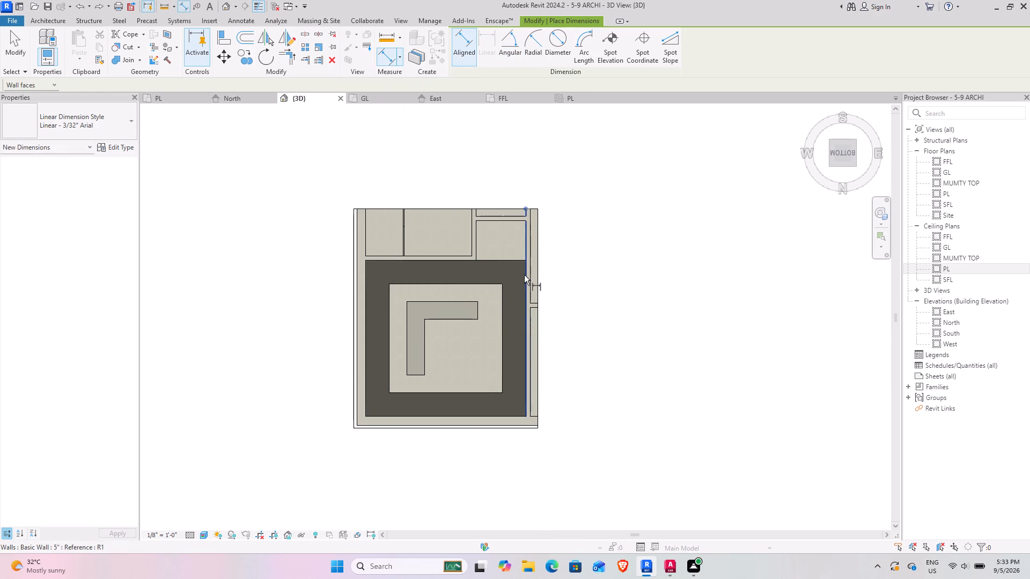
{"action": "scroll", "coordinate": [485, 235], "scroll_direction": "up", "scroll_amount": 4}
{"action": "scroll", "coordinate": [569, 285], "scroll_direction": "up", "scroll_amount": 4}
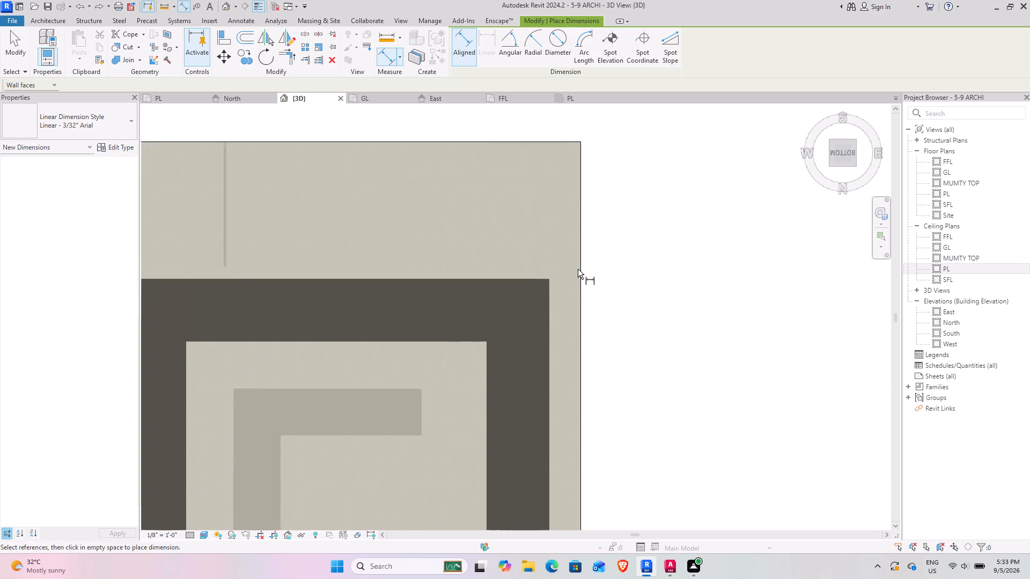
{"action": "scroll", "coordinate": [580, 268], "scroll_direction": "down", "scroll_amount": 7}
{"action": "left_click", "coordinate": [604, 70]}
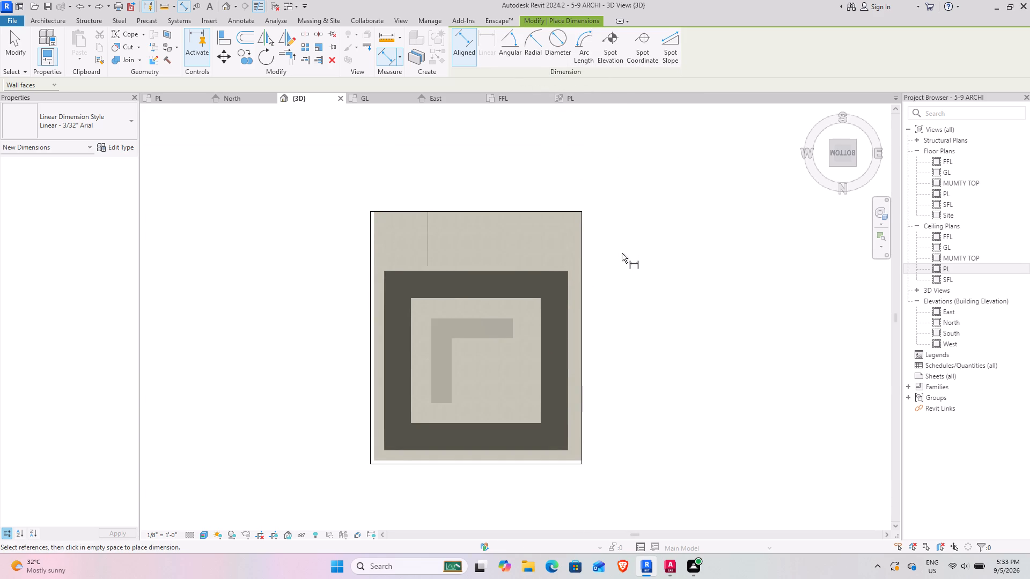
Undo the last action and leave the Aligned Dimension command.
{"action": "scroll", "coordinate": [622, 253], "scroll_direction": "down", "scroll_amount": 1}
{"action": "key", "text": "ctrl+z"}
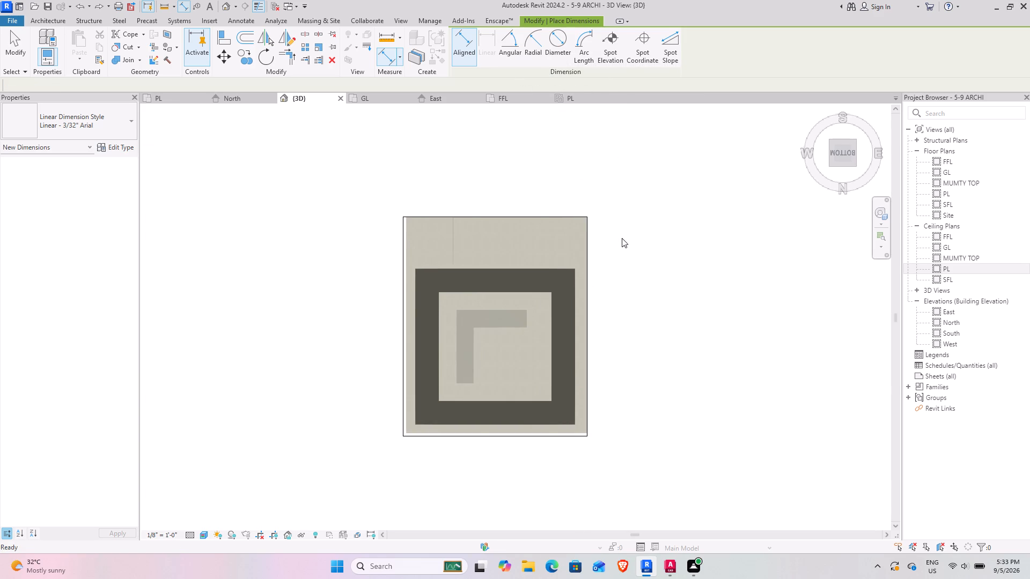
Examine the section-boxed building from its front-right corner at a low viewing angle.
{"action": "scroll", "coordinate": [615, 231], "scroll_direction": "down", "scroll_amount": 3}
{"action": "scroll", "coordinate": [570, 177], "scroll_direction": "down", "scroll_amount": 3}
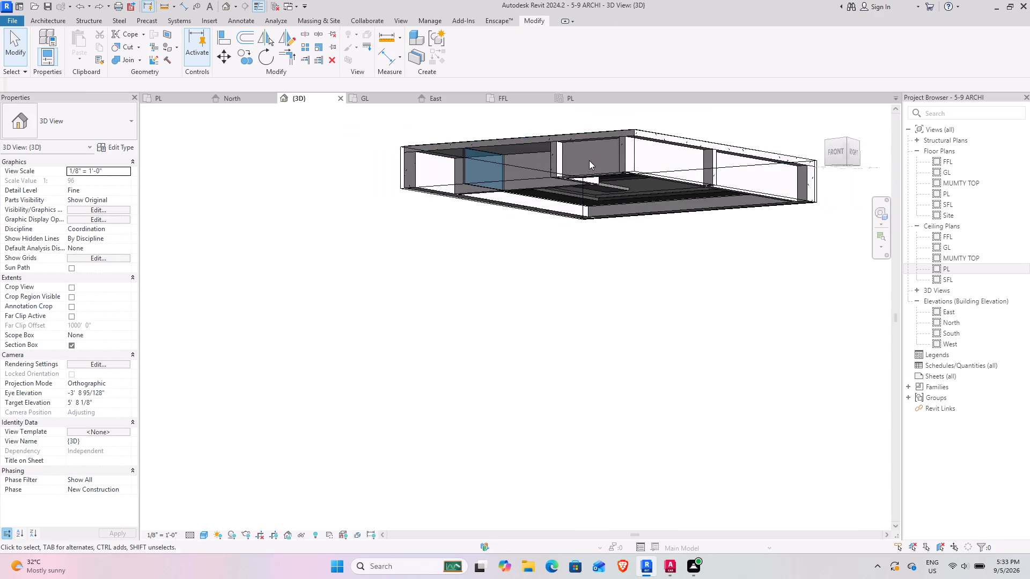
{"action": "middle_click_drag", "start_coordinate": [590, 160], "coordinate": [525, 240]}
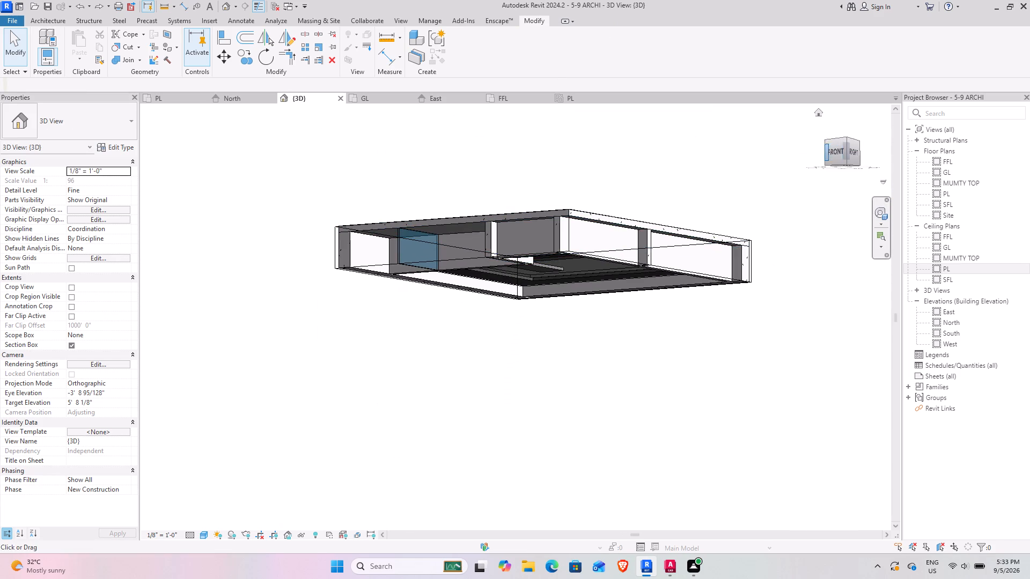
{"action": "scroll", "coordinate": [848, 145], "scroll_direction": "down", "scroll_amount": 1}
{"action": "middle_click_drag", "start_coordinate": [850, 146], "coordinate": [802, 241]}
{"action": "scroll", "coordinate": [793, 177], "scroll_direction": "up", "scroll_amount": 1}
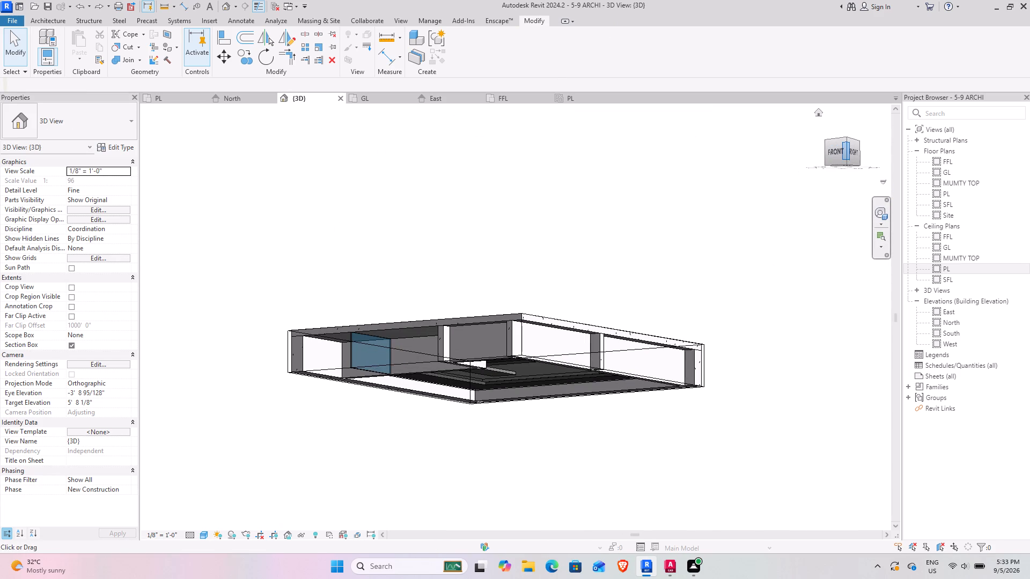
{"action": "middle_click_drag", "start_coordinate": [865, 156], "coordinate": [759, 175]}
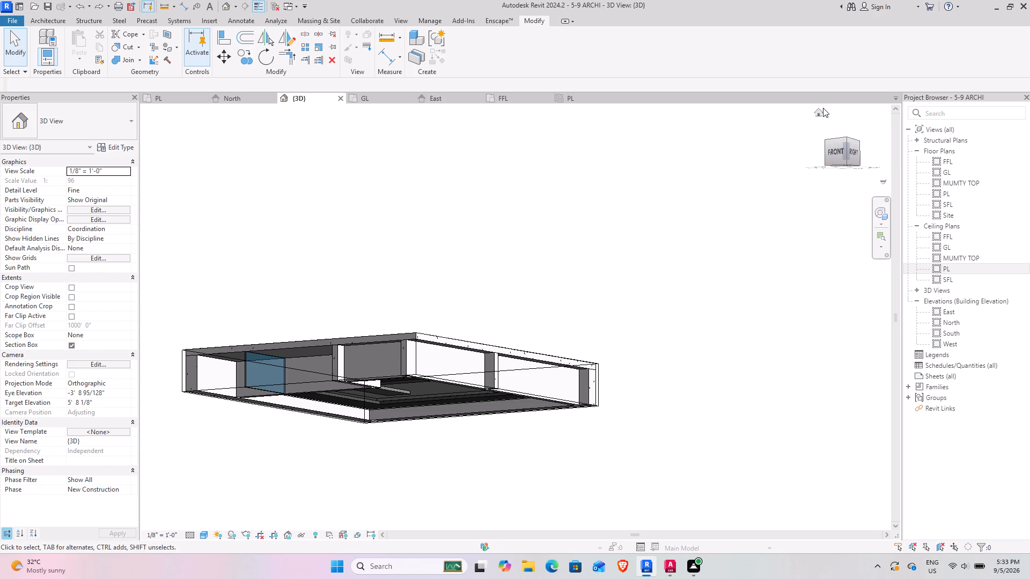
{"action": "left_click", "coordinate": [820, 108]}
{"action": "left_click_drag", "start_coordinate": [819, 96], "coordinate": [818, 102]}
{"action": "middle_click_drag", "start_coordinate": [840, 142], "coordinate": [838, 216]}
{"action": "middle_click_drag", "start_coordinate": [433, 504], "coordinate": [528, 247]}
{"action": "scroll", "coordinate": [530, 246], "scroll_direction": "down", "scroll_amount": 5}
{"action": "middle_click_drag", "start_coordinate": [504, 191], "coordinate": [503, 254]}
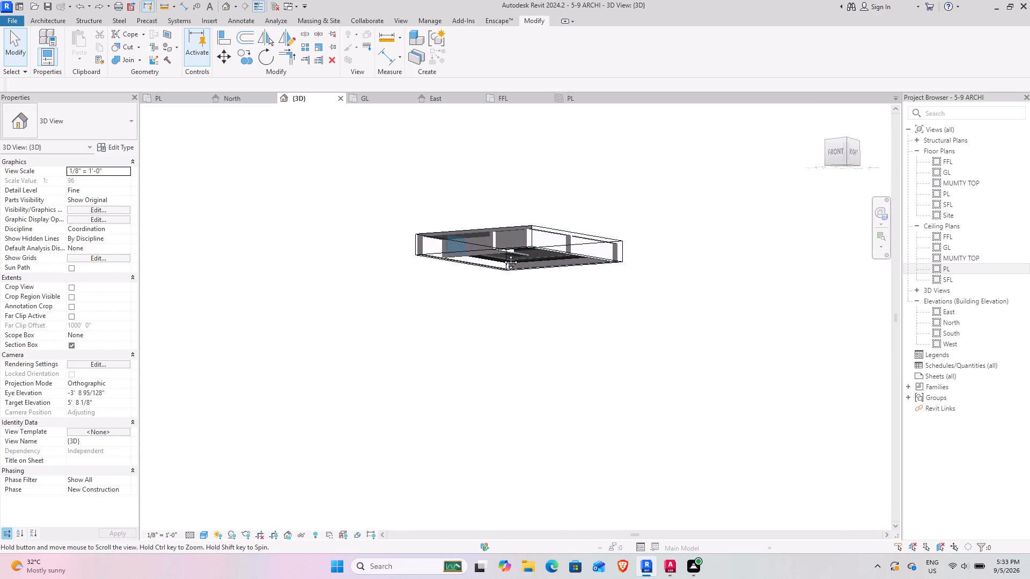
{"action": "middle_click_drag", "start_coordinate": [503, 254], "coordinate": [474, 300]}
{"action": "scroll", "coordinate": [479, 297], "scroll_direction": "down", "scroll_amount": 3}
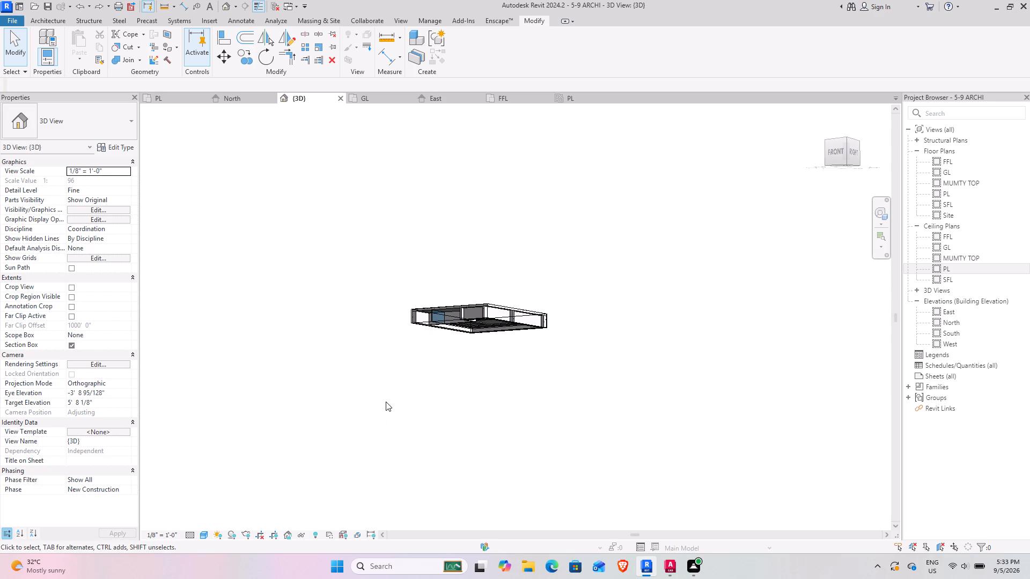
{"action": "middle_click_drag", "start_coordinate": [388, 402], "coordinate": [453, 220]}
{"action": "scroll", "coordinate": [449, 220], "scroll_direction": "down", "scroll_amount": 3}
{"action": "middle_click_drag", "start_coordinate": [528, 136], "coordinate": [544, 143]}
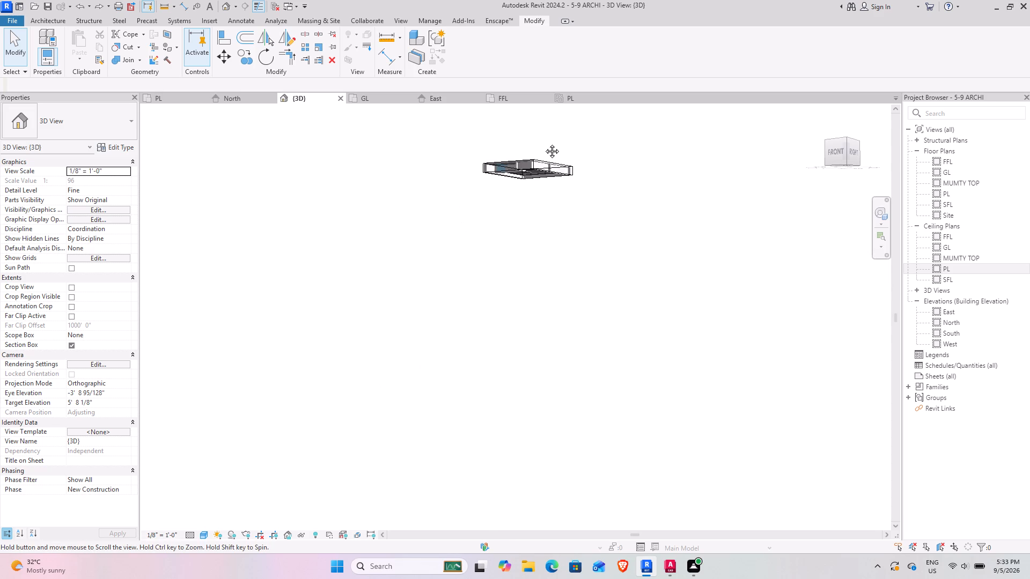
{"action": "middle_click_drag", "start_coordinate": [544, 143], "coordinate": [443, 310]}
Examine the section-boxed building from above and from below, ending on a tilted underside view with the back side showing.
{"action": "left_click_drag", "start_coordinate": [851, 151], "coordinate": [790, 151]}
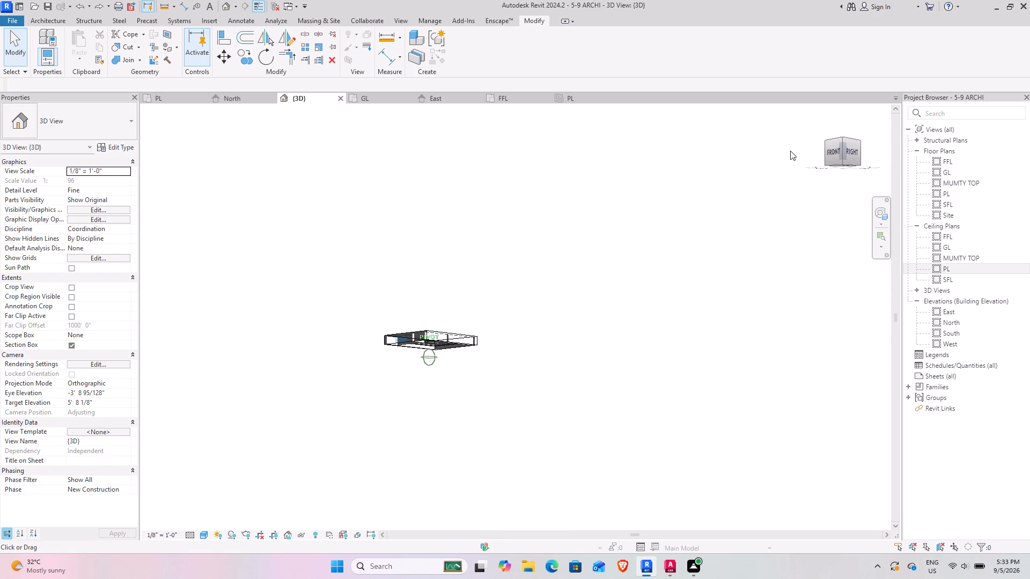
{"action": "left_click_drag", "start_coordinate": [790, 151], "coordinate": [779, 314]}
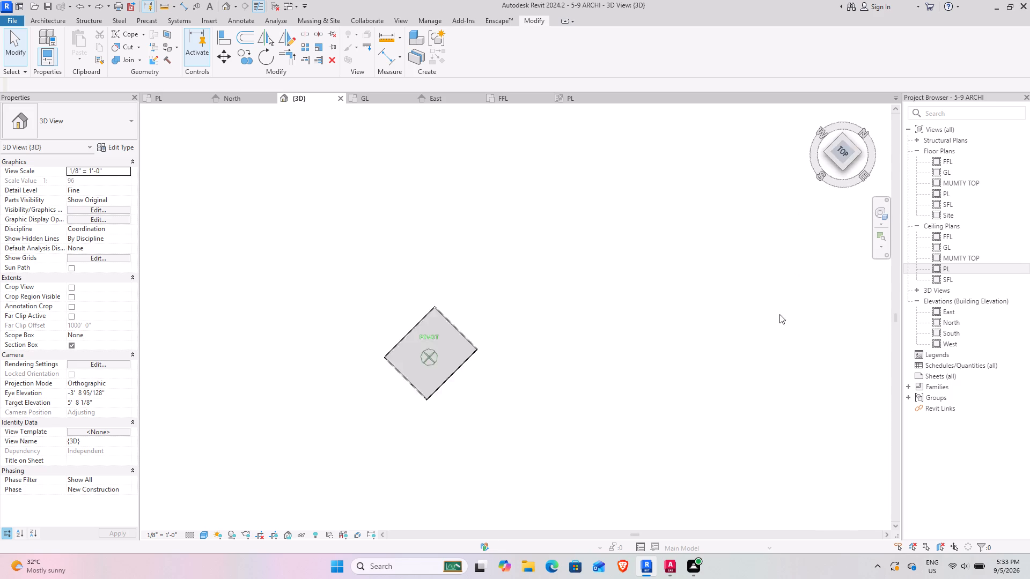
{"action": "left_click_drag", "start_coordinate": [779, 314], "coordinate": [818, 293]}
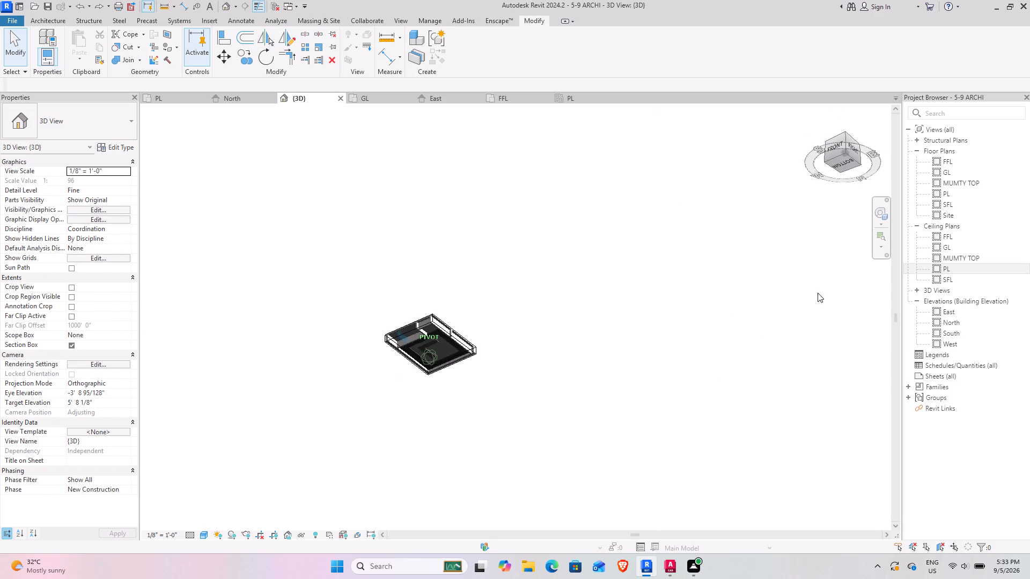
{"action": "left_click_drag", "start_coordinate": [818, 293], "coordinate": [761, 196]}
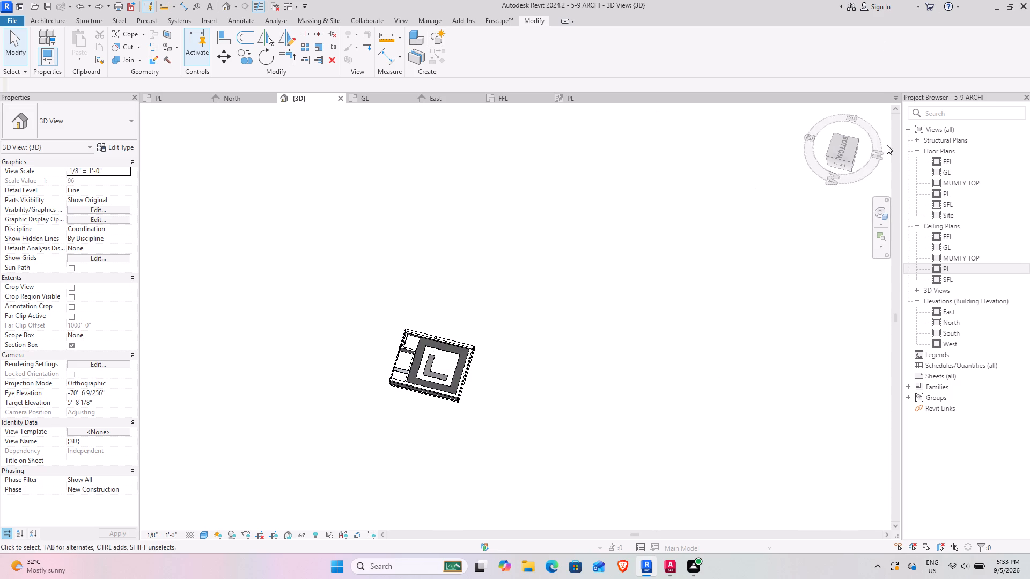
{"action": "left_click_drag", "start_coordinate": [858, 178], "coordinate": [717, 515]}
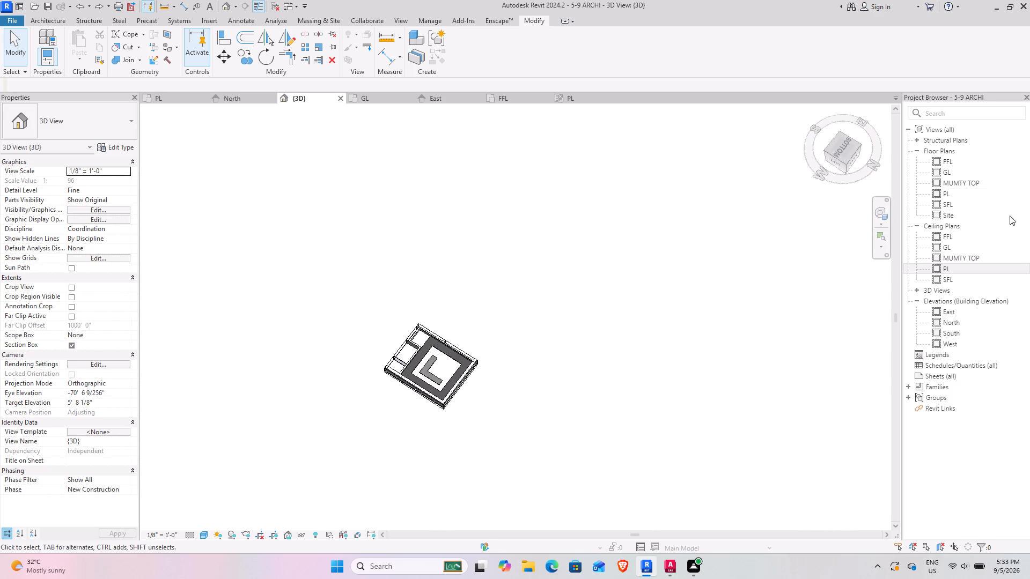
{"action": "middle_click_drag", "start_coordinate": [830, 168], "coordinate": [705, 162]}
{"action": "scroll", "coordinate": [830, 168], "scroll_direction": "down", "scroll_amount": 1}
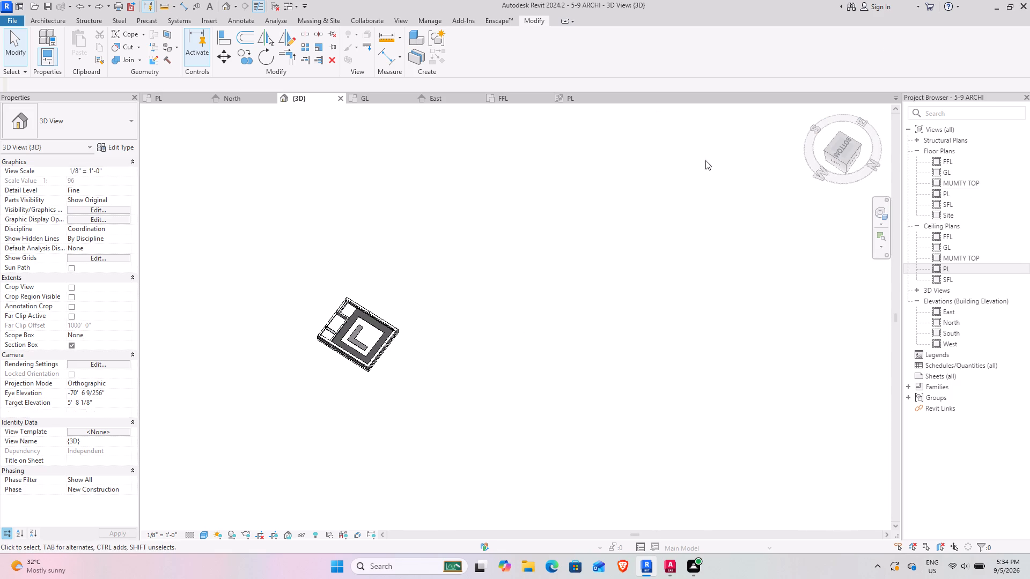
{"action": "left_click_drag", "start_coordinate": [822, 172], "coordinate": [749, 150]}
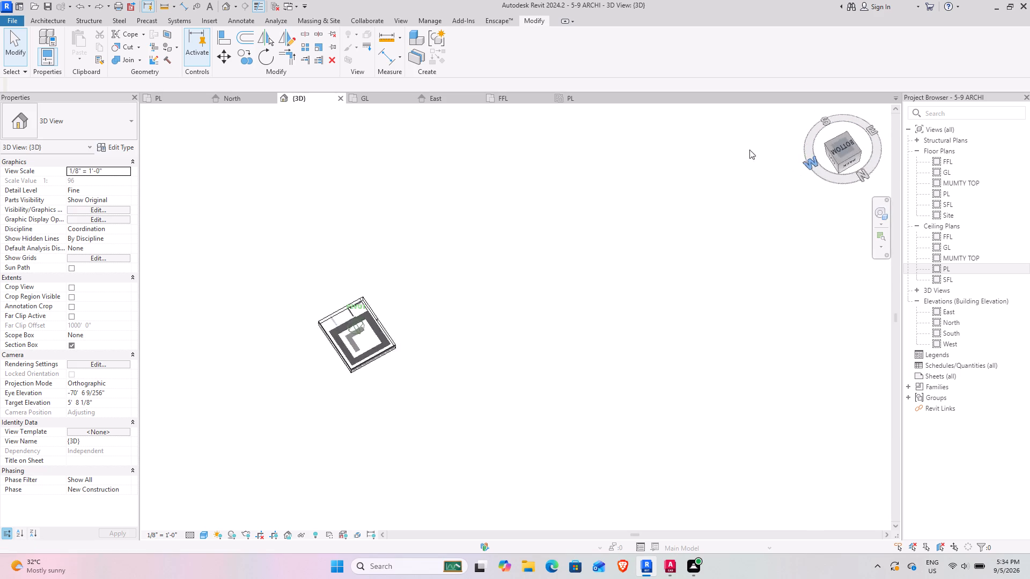
{"action": "left_click_drag", "start_coordinate": [749, 150], "coordinate": [704, 140]}
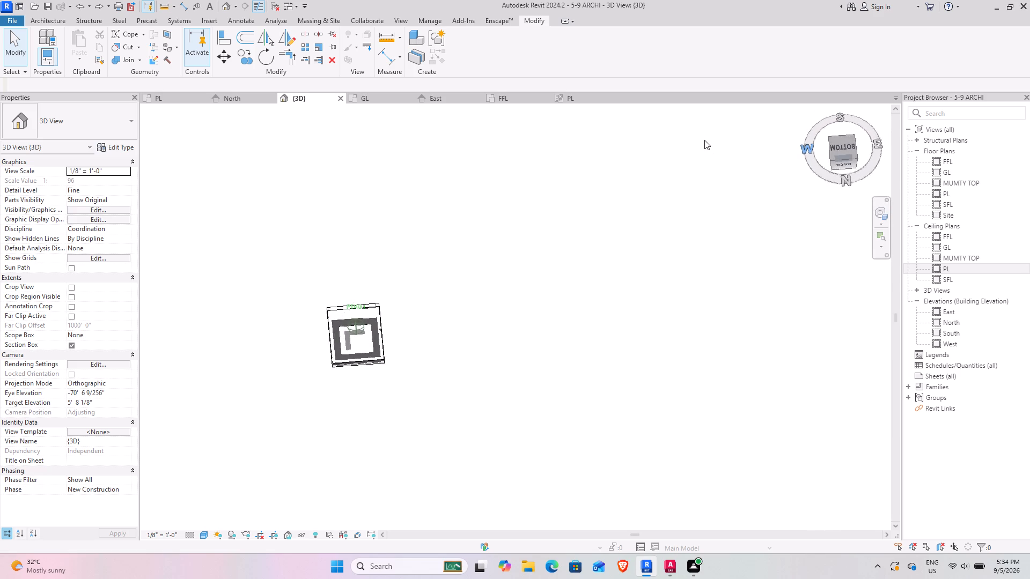
{"action": "left_click_drag", "start_coordinate": [704, 140], "coordinate": [707, 145]}
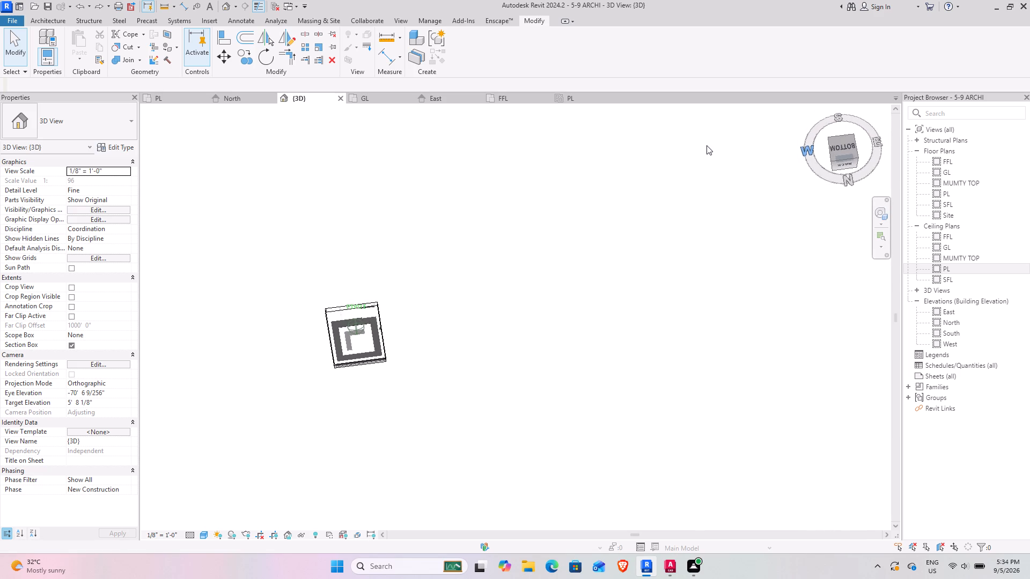
{"action": "left_click_drag", "start_coordinate": [707, 145], "coordinate": [705, 136]}
Examine the layout of walls and ceiling shapes on the building's underside, both close up and as a whole.
{"action": "scroll", "coordinate": [279, 321], "scroll_direction": "up", "scroll_amount": 5}
{"action": "scroll", "coordinate": [370, 333], "scroll_direction": "up", "scroll_amount": 4}
{"action": "scroll", "coordinate": [368, 326], "scroll_direction": "down", "scroll_amount": 2}
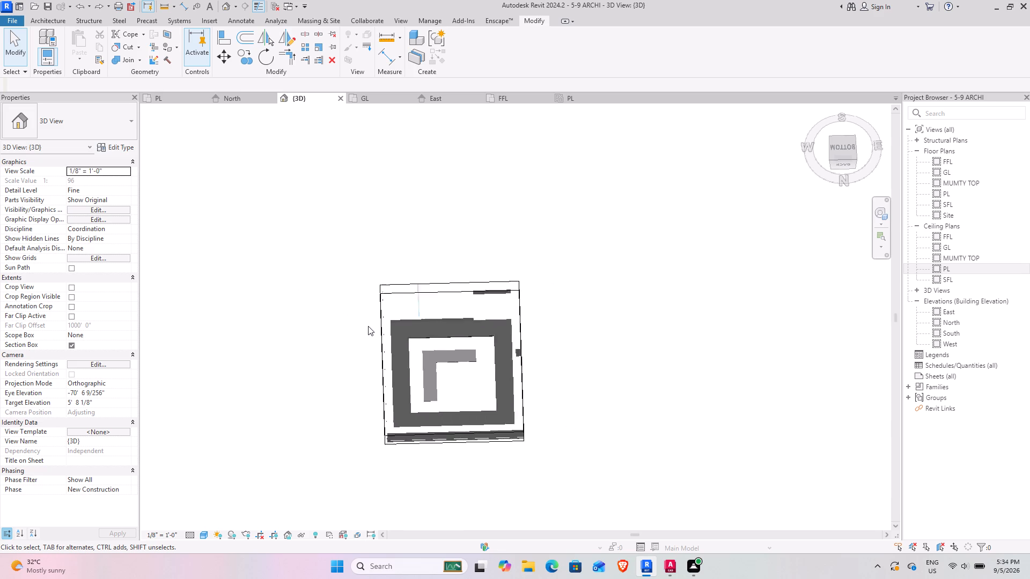
{"action": "scroll", "coordinate": [368, 326], "scroll_direction": "down", "scroll_amount": 1}
{"action": "scroll", "coordinate": [346, 370], "scroll_direction": "down", "scroll_amount": 3}
{"action": "scroll", "coordinate": [346, 366], "scroll_direction": "up", "scroll_amount": 3}
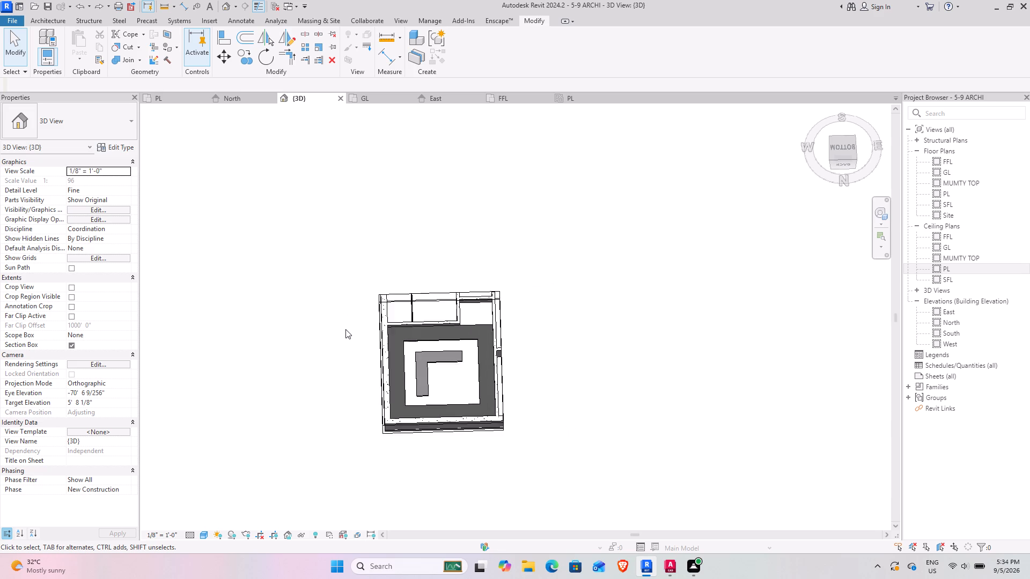
{"action": "scroll", "coordinate": [345, 329], "scroll_direction": "up", "scroll_amount": 1}
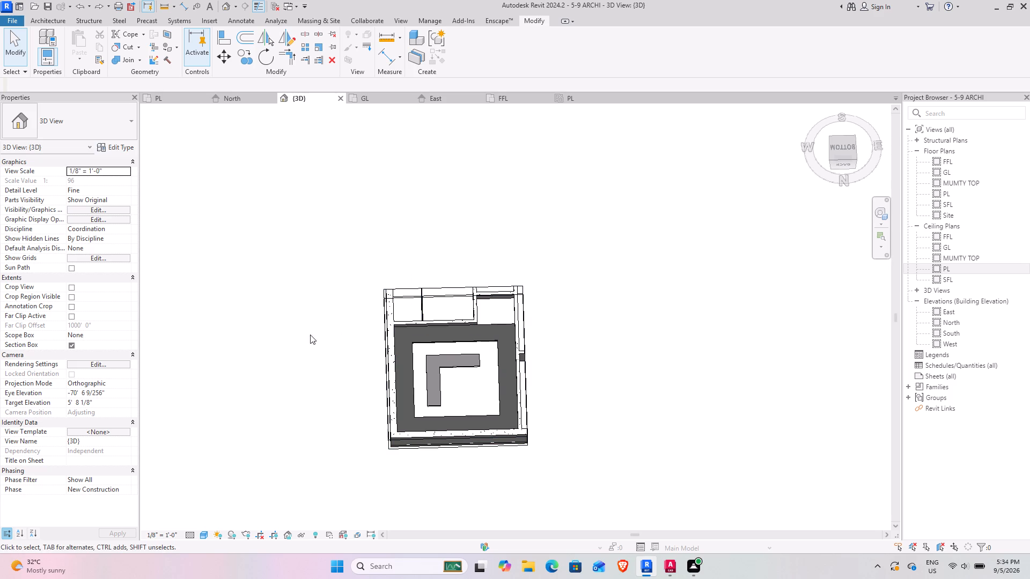
{"action": "scroll", "coordinate": [299, 321], "scroll_direction": "down", "scroll_amount": 4}
{"action": "middle_click_drag", "start_coordinate": [307, 421], "coordinate": [231, 262]}
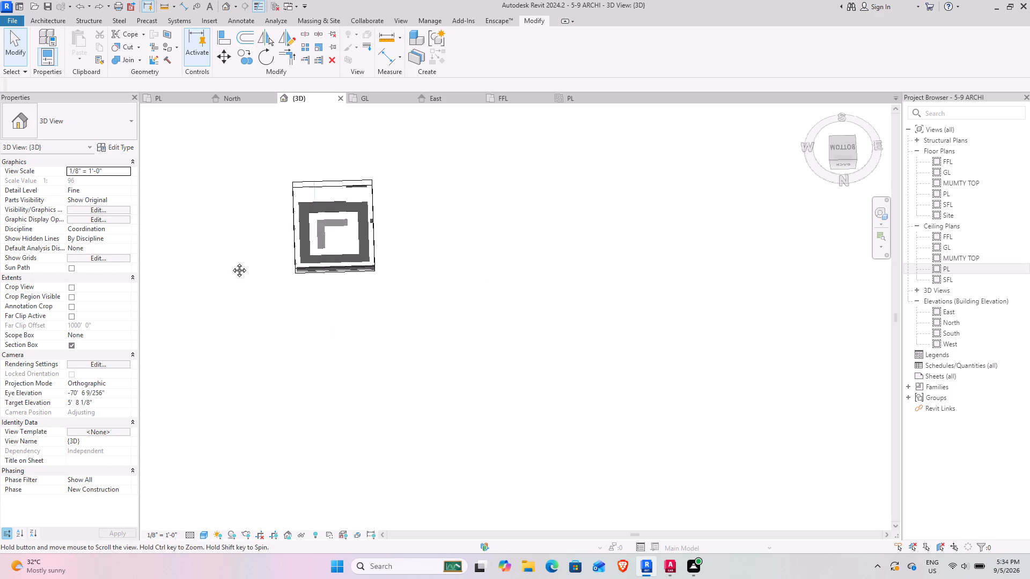
{"action": "middle_click_drag", "start_coordinate": [231, 262], "coordinate": [220, 237]}
{"action": "middle_click_drag", "start_coordinate": [320, 187], "coordinate": [322, 428]}
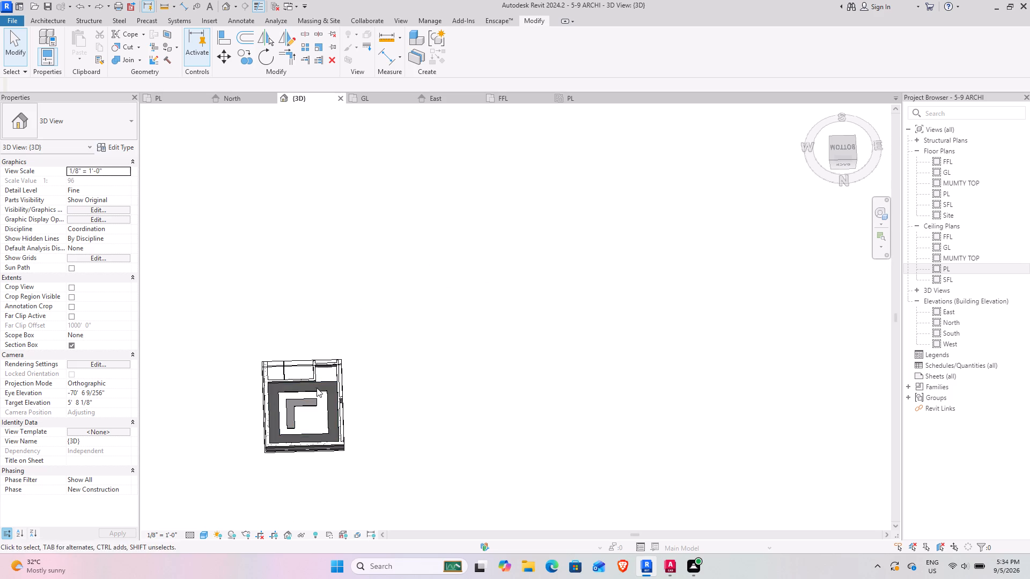
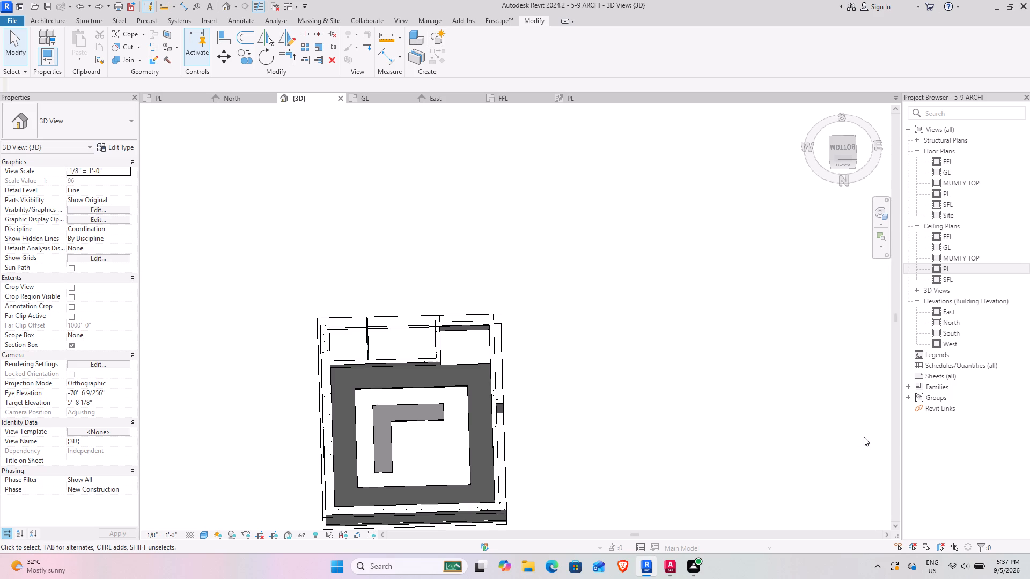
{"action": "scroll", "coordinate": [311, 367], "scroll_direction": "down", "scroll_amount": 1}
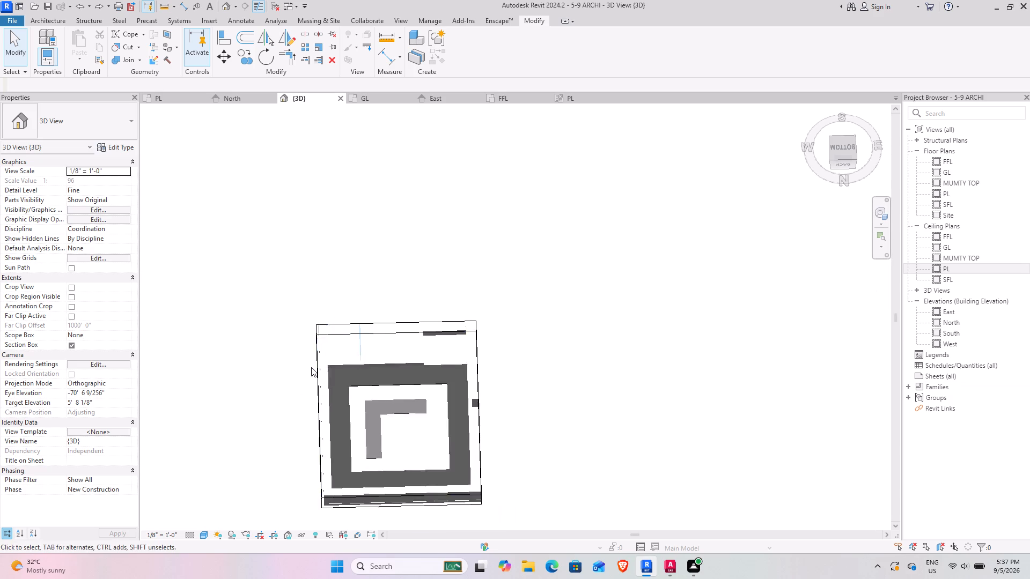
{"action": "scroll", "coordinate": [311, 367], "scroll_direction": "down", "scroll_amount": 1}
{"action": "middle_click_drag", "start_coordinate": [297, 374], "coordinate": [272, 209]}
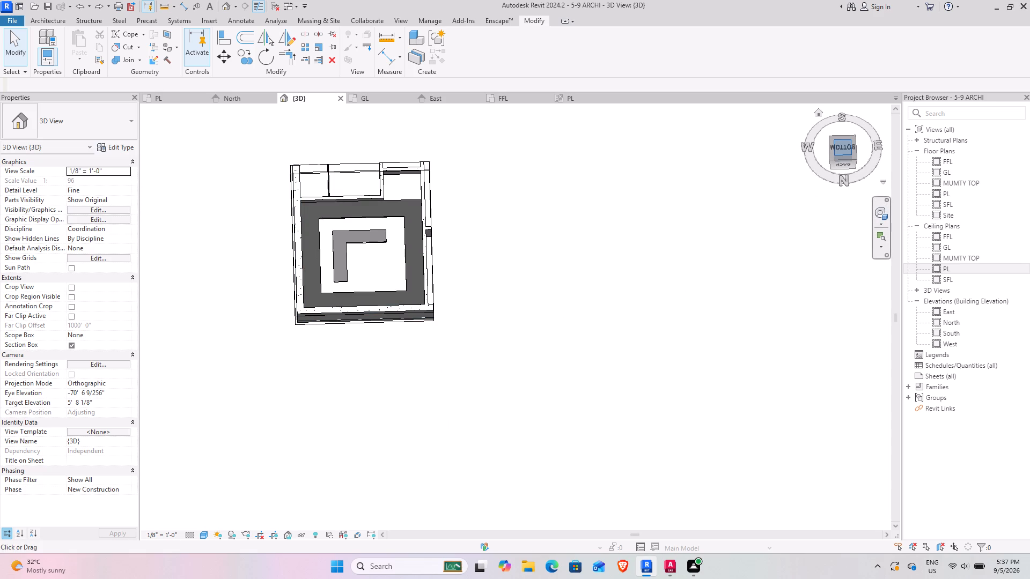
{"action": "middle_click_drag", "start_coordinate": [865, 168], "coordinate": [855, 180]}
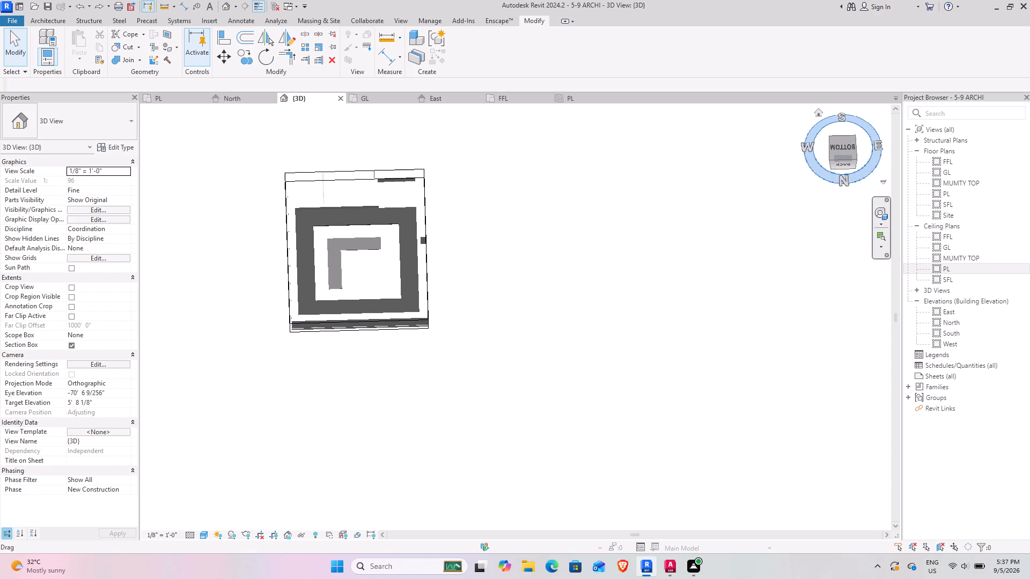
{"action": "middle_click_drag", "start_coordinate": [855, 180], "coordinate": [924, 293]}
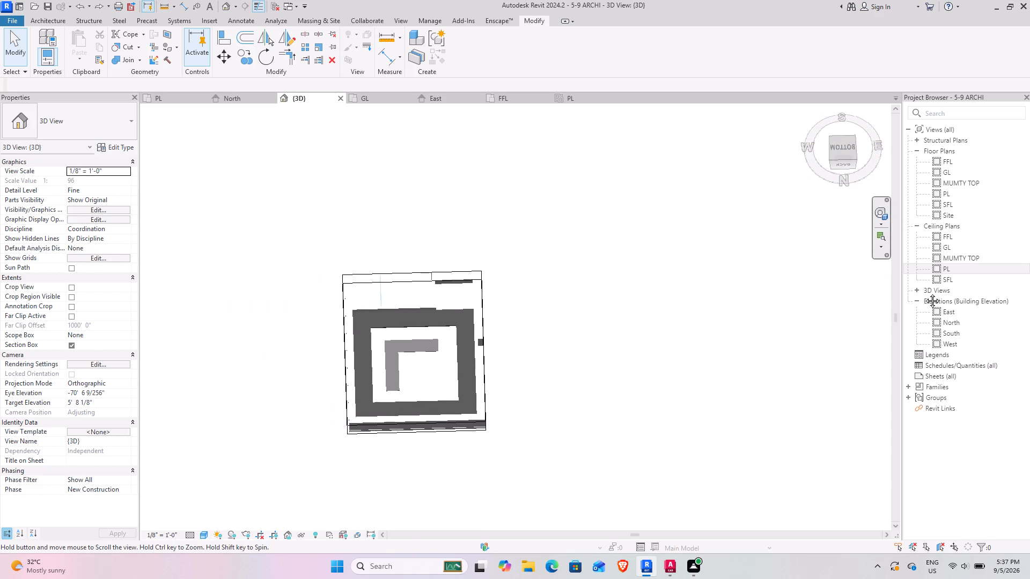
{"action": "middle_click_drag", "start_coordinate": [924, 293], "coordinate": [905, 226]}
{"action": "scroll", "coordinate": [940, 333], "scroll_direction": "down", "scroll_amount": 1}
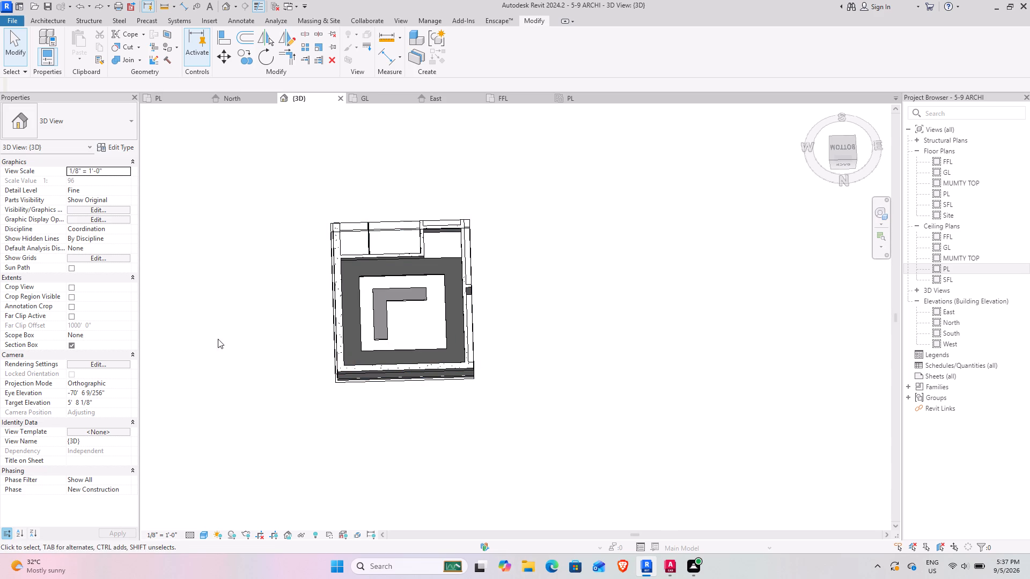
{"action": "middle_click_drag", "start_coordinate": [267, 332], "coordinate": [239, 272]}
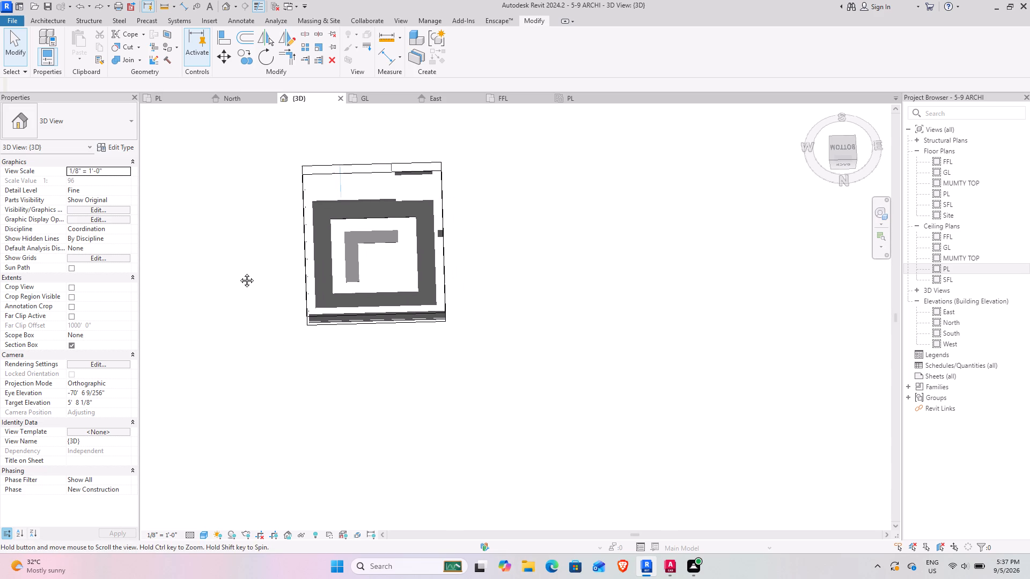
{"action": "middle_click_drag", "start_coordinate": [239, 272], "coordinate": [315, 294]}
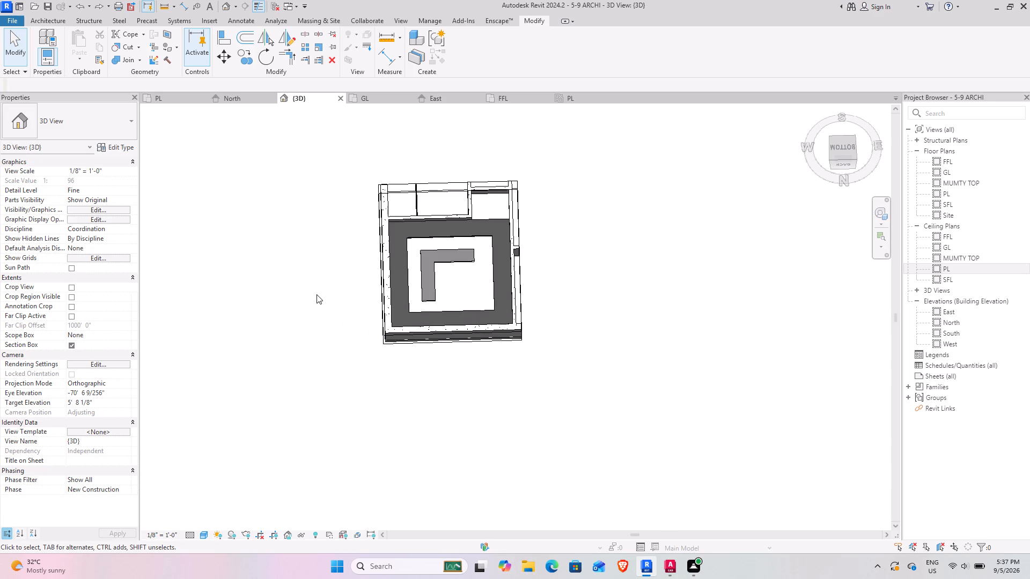
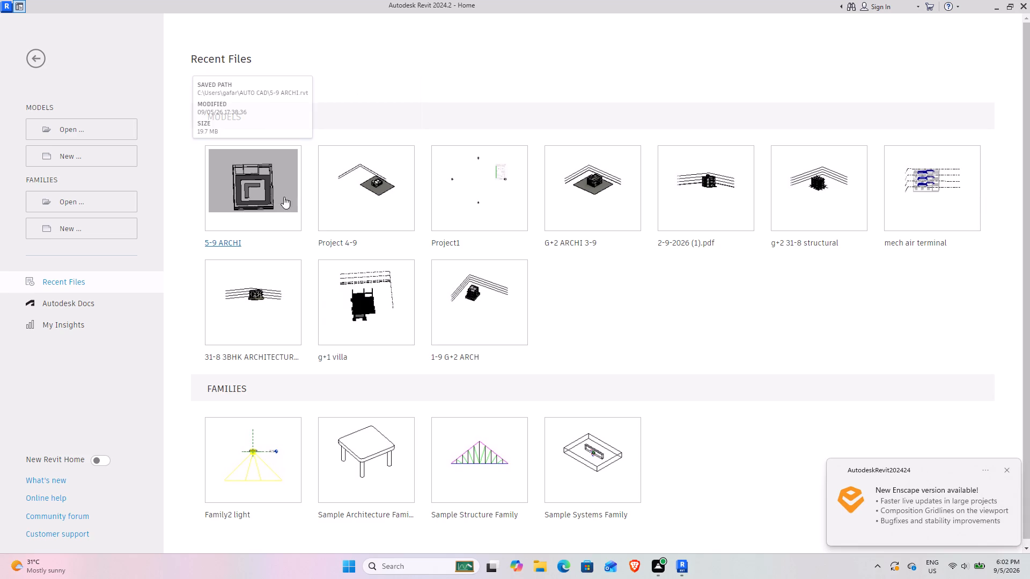
Open the recent project 5-9 ARCHI and dismiss the Enscape update notification.
{"action": "left_click", "coordinate": [219, 183]}
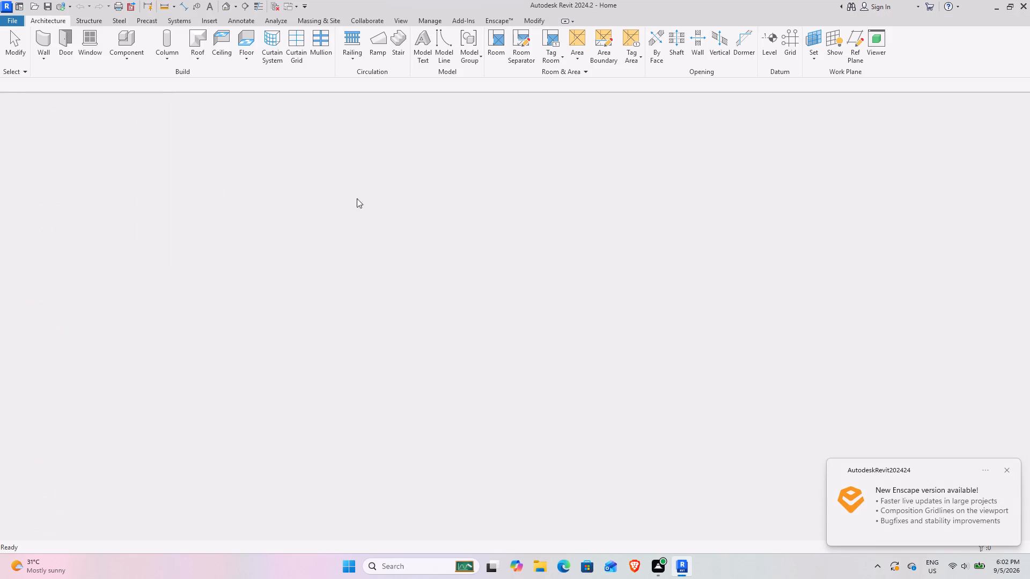
{"action": "left_click", "coordinate": [1009, 474]}
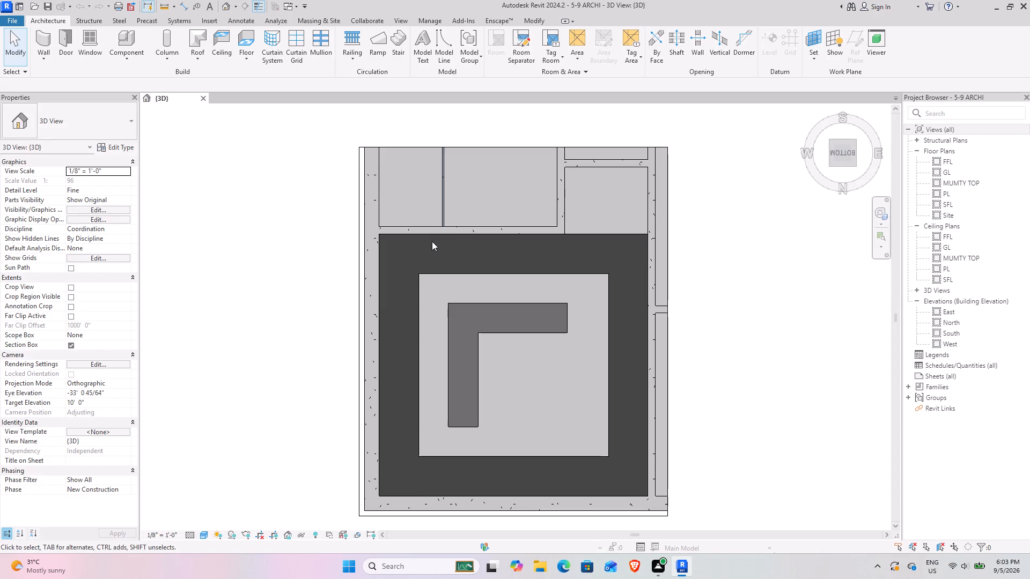
Examine the section-boxed room's false ceiling and surrounding walls from the underside and several oblique angles in the 3D view.
{"action": "scroll", "coordinate": [504, 301], "scroll_direction": "down", "scroll_amount": 2}
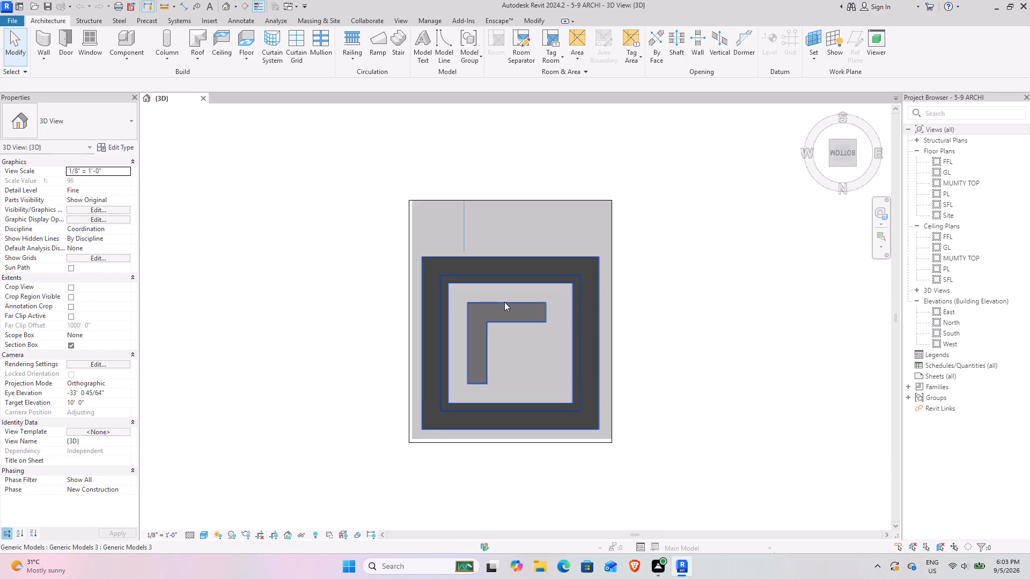
{"action": "scroll", "coordinate": [504, 302], "scroll_direction": "down", "scroll_amount": 3}
{"action": "middle_click_drag", "start_coordinate": [365, 383], "coordinate": [500, 169], "text": "shift"}
{"action": "middle_click_drag", "start_coordinate": [473, 434], "coordinate": [583, 323], "text": "shift"}
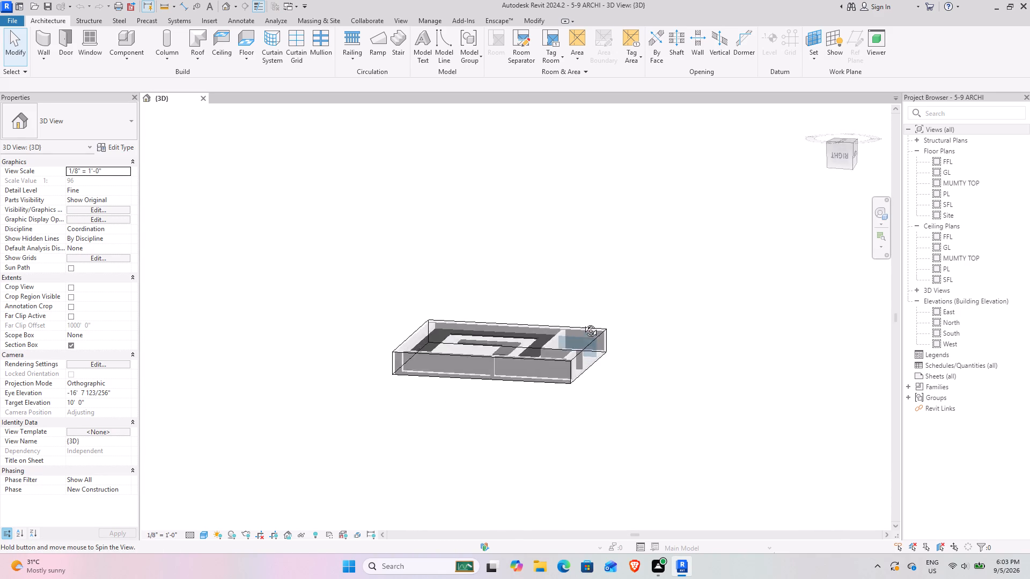
{"action": "middle_click_drag", "start_coordinate": [583, 323], "coordinate": [477, 492], "text": "shift"}
{"action": "scroll", "coordinate": [504, 354], "scroll_direction": "up", "scroll_amount": 8}
{"action": "middle_click_drag", "start_coordinate": [517, 465], "coordinate": [511, 459], "text": "shift"}
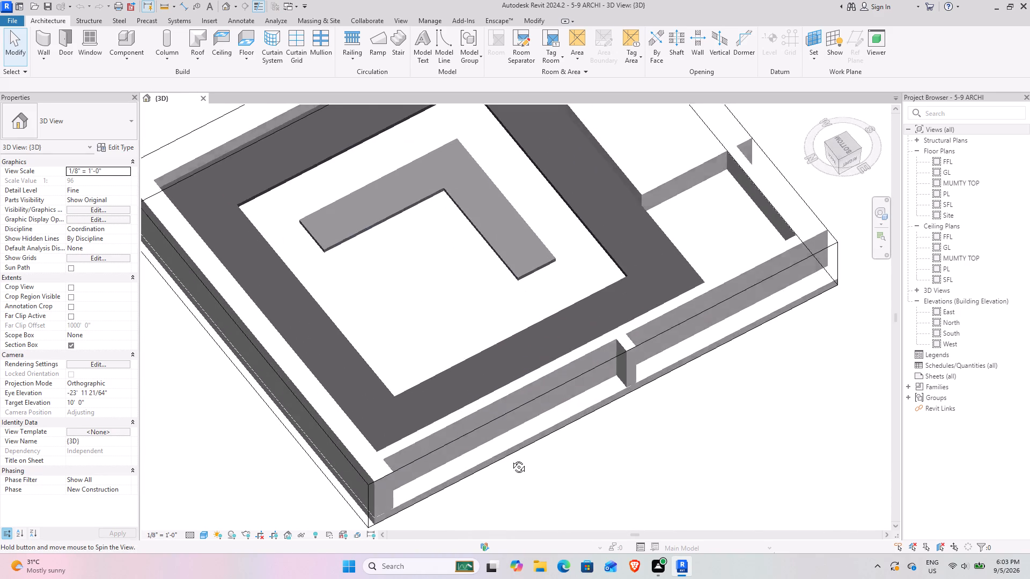
{"action": "middle_click_drag", "start_coordinate": [511, 459], "coordinate": [616, 265], "text": "shift"}
{"action": "middle_click_drag", "start_coordinate": [639, 462], "coordinate": [512, 516], "text": "shift"}
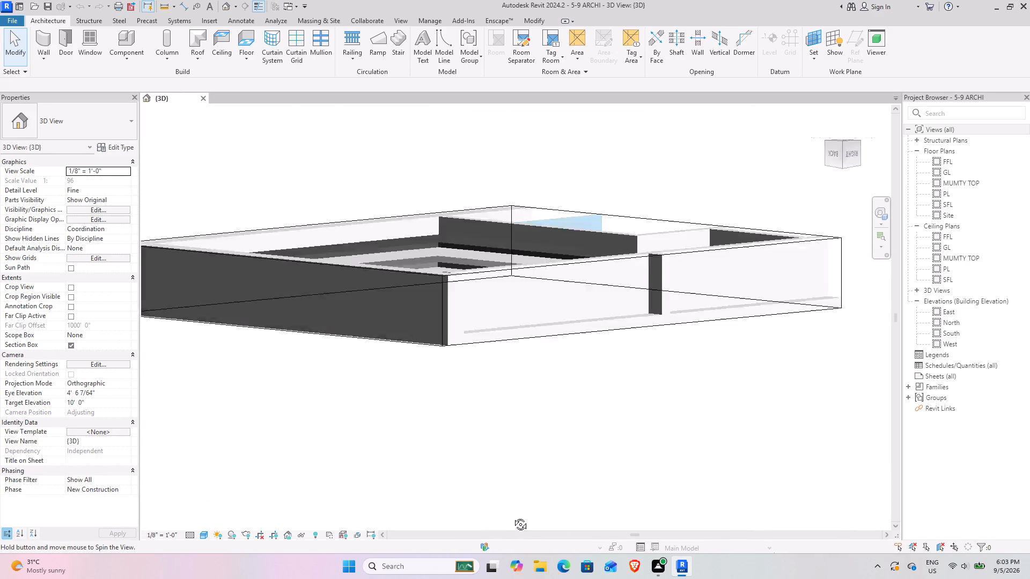
{"action": "middle_click_drag", "start_coordinate": [512, 516], "coordinate": [531, 570], "text": "shift"}
{"action": "middle_click_drag", "start_coordinate": [587, 330], "coordinate": [640, 468]}
{"action": "middle_click_drag", "start_coordinate": [608, 439], "coordinate": [534, 339]}
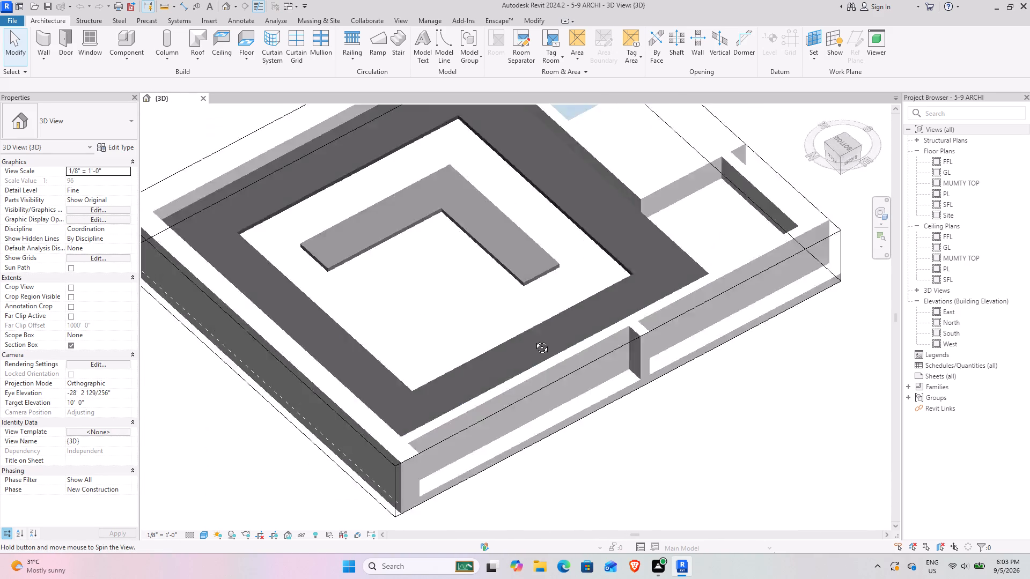
{"action": "middle_click_drag", "start_coordinate": [534, 339], "coordinate": [395, 307]}
{"action": "scroll", "coordinate": [396, 308], "scroll_direction": "down", "scroll_amount": 5}
{"action": "middle_click_drag", "start_coordinate": [459, 442], "coordinate": [481, 338], "text": "shift"}
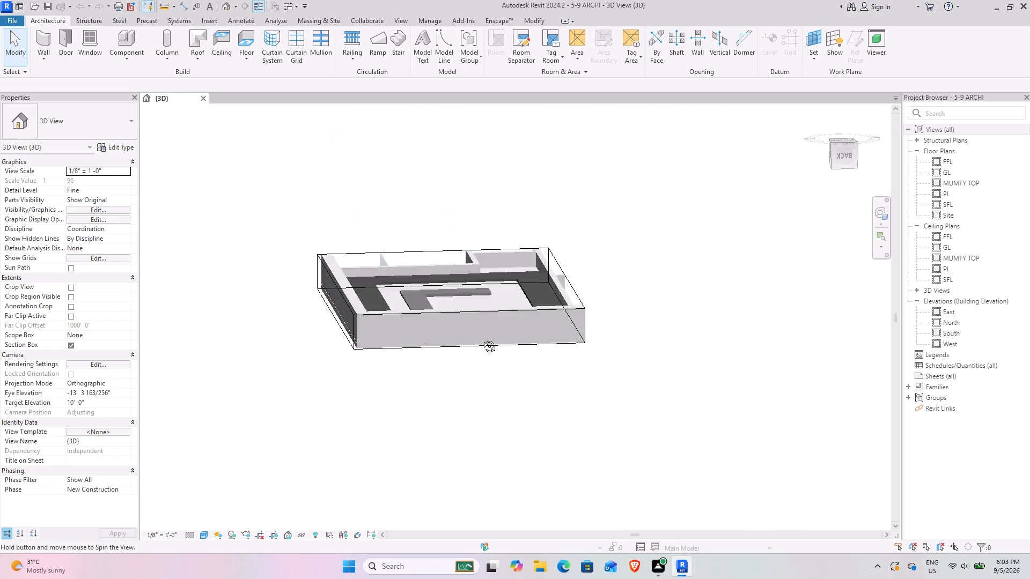
{"action": "middle_click_drag", "start_coordinate": [481, 338], "coordinate": [332, 305], "text": "shift"}
{"action": "middle_click_drag", "start_coordinate": [407, 322], "coordinate": [393, 478], "text": "shift"}
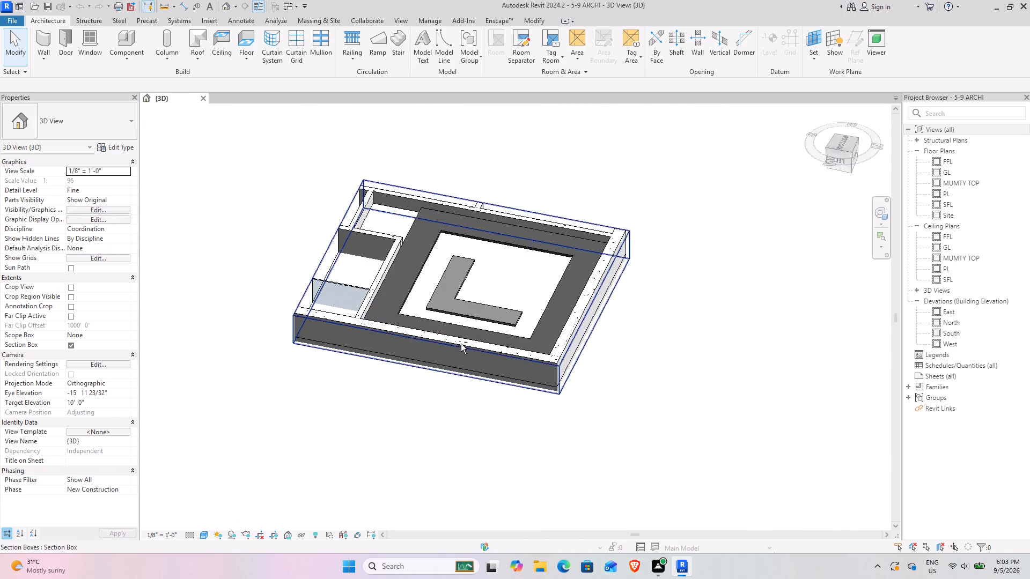
{"action": "middle_click_drag", "start_coordinate": [467, 344], "coordinate": [562, 418], "text": "shift"}
{"action": "scroll", "coordinate": [450, 322], "scroll_direction": "up", "scroll_amount": 3}
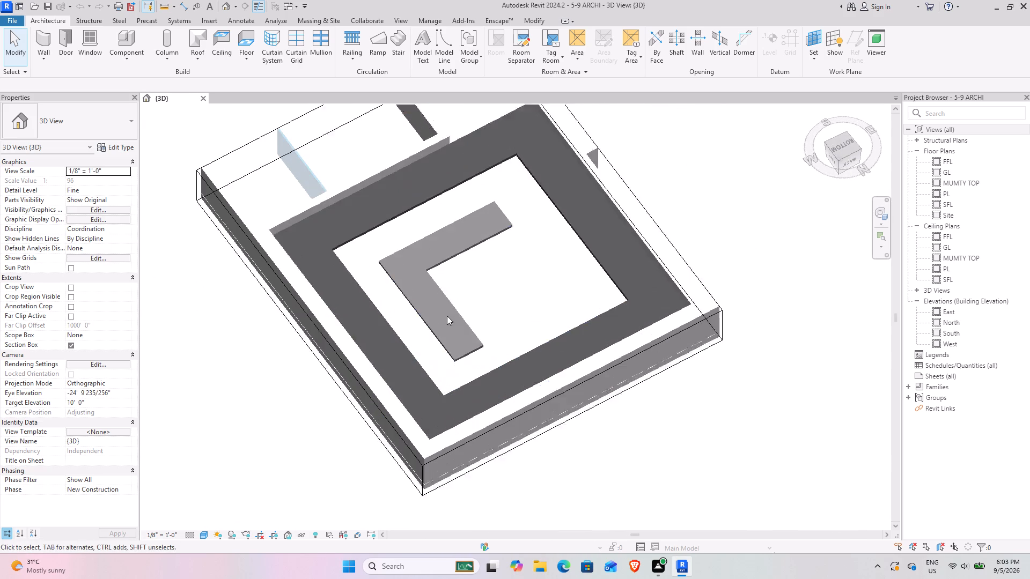
{"action": "scroll", "coordinate": [447, 316], "scroll_direction": "up", "scroll_amount": 1}
{"action": "scroll", "coordinate": [493, 387], "scroll_direction": "up", "scroll_amount": 2}
{"action": "middle_click_drag", "start_coordinate": [503, 389], "coordinate": [523, 242], "text": "shift"}
{"action": "middle_click_drag", "start_coordinate": [494, 253], "coordinate": [550, 272], "text": "shift"}
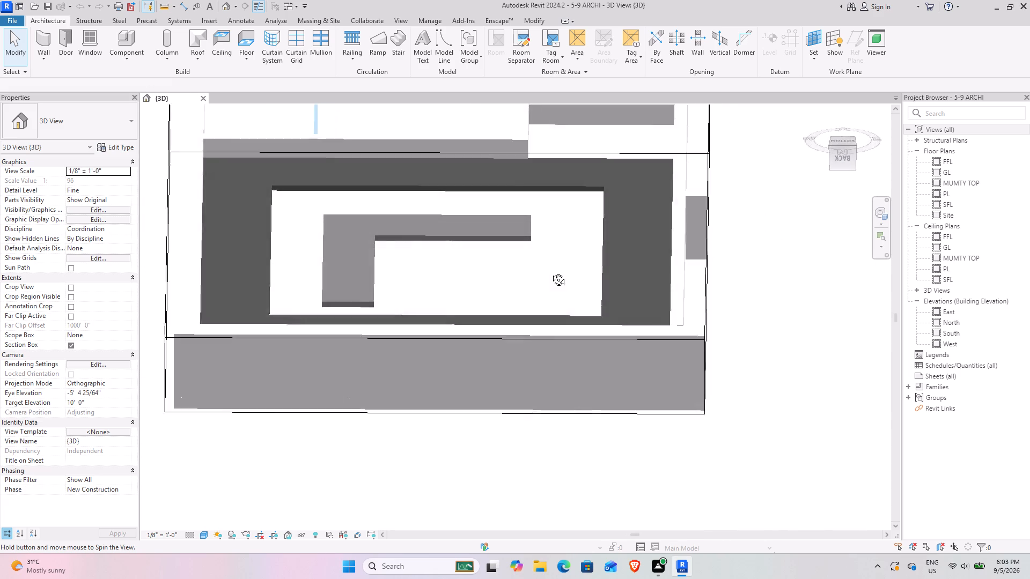
{"action": "middle_click_drag", "start_coordinate": [550, 272], "coordinate": [564, 317], "text": "shift"}
{"action": "scroll", "coordinate": [453, 267], "scroll_direction": "down", "scroll_amount": 5}
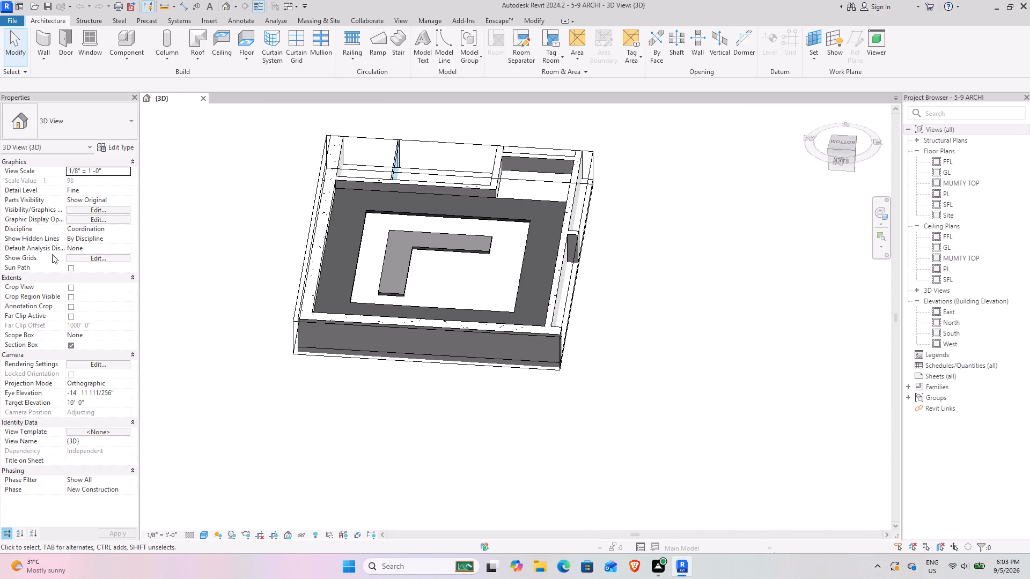
Turn off the section box of the {3D} view.
{"action": "left_click", "coordinate": [70, 346]}
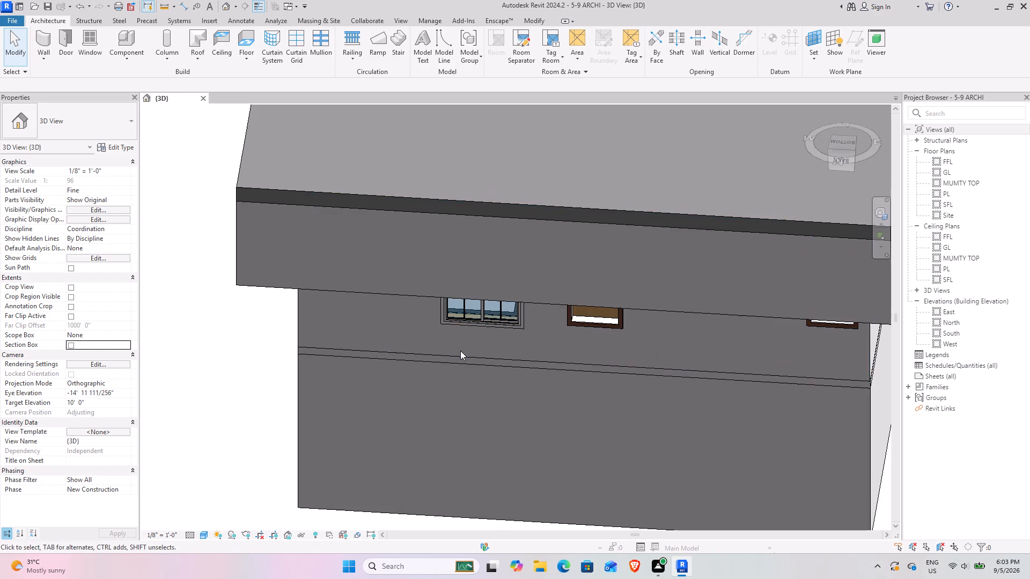
Examine the whole building from above, the front entrance and the right side in the 3D view.
{"action": "scroll", "coordinate": [460, 351], "scroll_direction": "down", "scroll_amount": 10}
{"action": "middle_click_drag", "start_coordinate": [448, 368], "coordinate": [537, 120], "text": "shift"}
{"action": "middle_click_drag", "start_coordinate": [518, 476], "coordinate": [503, 311], "text": "shift"}
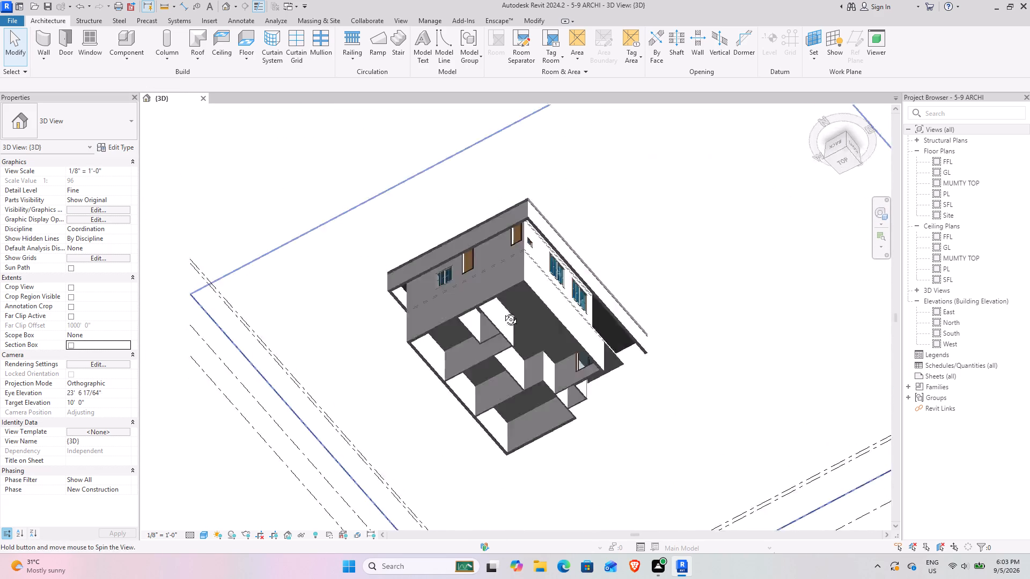
{"action": "middle_click_drag", "start_coordinate": [503, 311], "coordinate": [521, 249], "text": "shift"}
{"action": "middle_click_drag", "start_coordinate": [572, 428], "coordinate": [404, 310], "text": "shift"}
{"action": "middle_click_drag", "start_coordinate": [495, 466], "coordinate": [455, 326]}
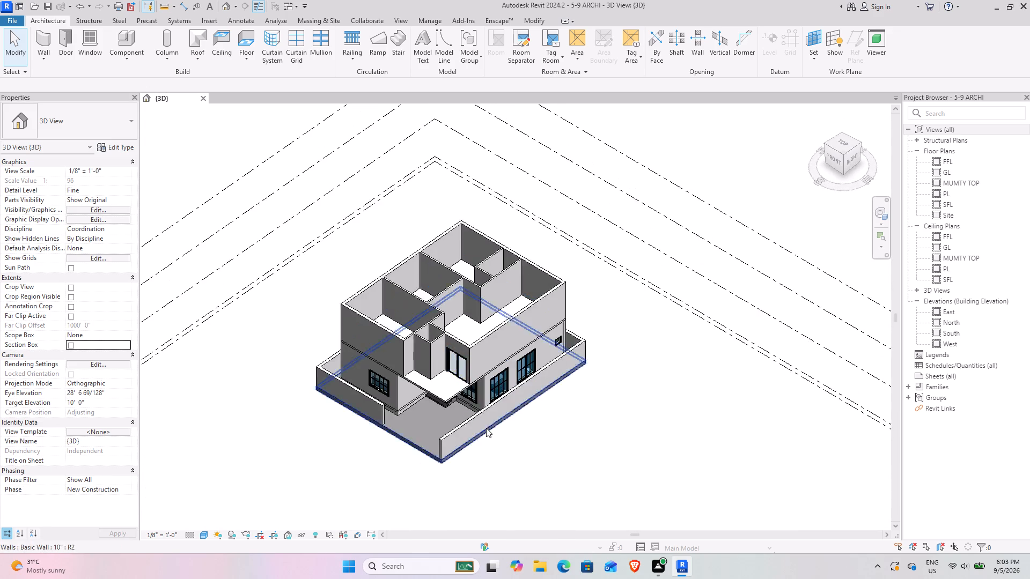
{"action": "scroll", "coordinate": [486, 428], "scroll_direction": "up", "scroll_amount": 5}
{"action": "middle_click_drag", "start_coordinate": [446, 410], "coordinate": [477, 210], "text": "shift"}
{"action": "middle_click_drag", "start_coordinate": [484, 238], "coordinate": [450, 375]}
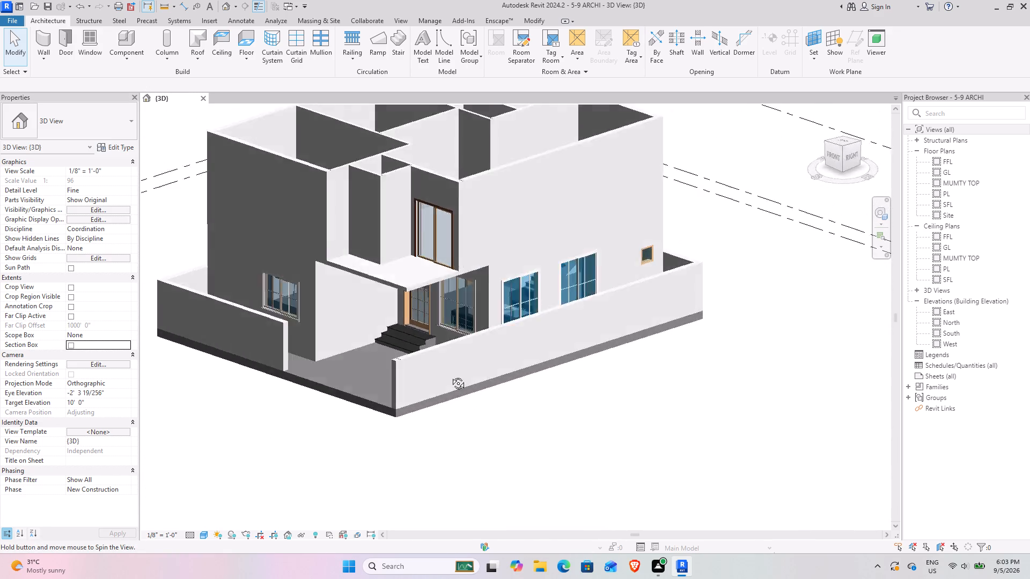
{"action": "middle_click_drag", "start_coordinate": [450, 375], "coordinate": [519, 376]}
{"action": "middle_click_drag", "start_coordinate": [517, 362], "coordinate": [515, 423]}
{"action": "scroll", "coordinate": [506, 388], "scroll_direction": "up", "scroll_amount": 4}
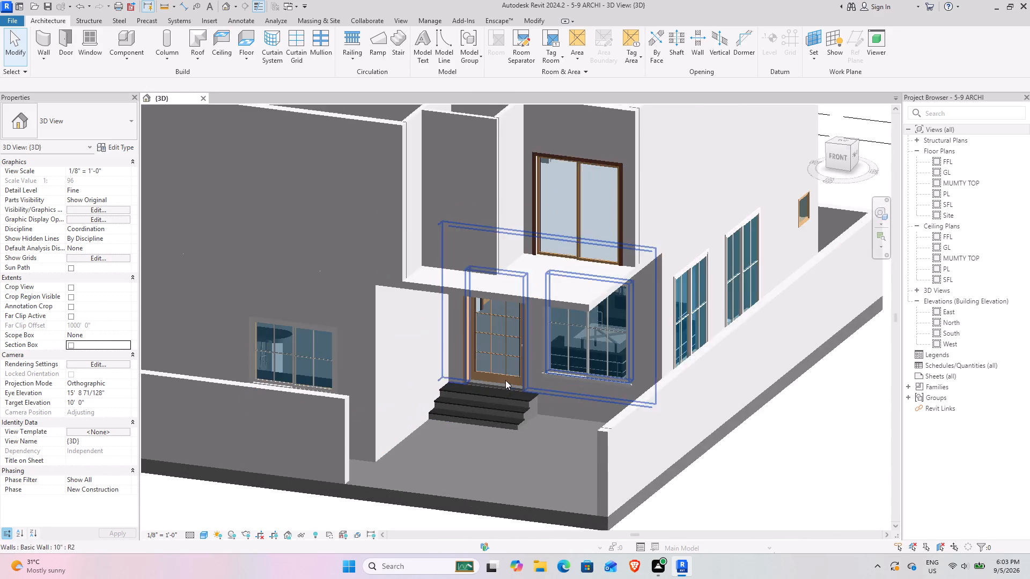
{"action": "middle_click_drag", "start_coordinate": [496, 392], "coordinate": [524, 346], "text": "shift"}
{"action": "scroll", "coordinate": [555, 352], "scroll_direction": "down", "scroll_amount": 5}
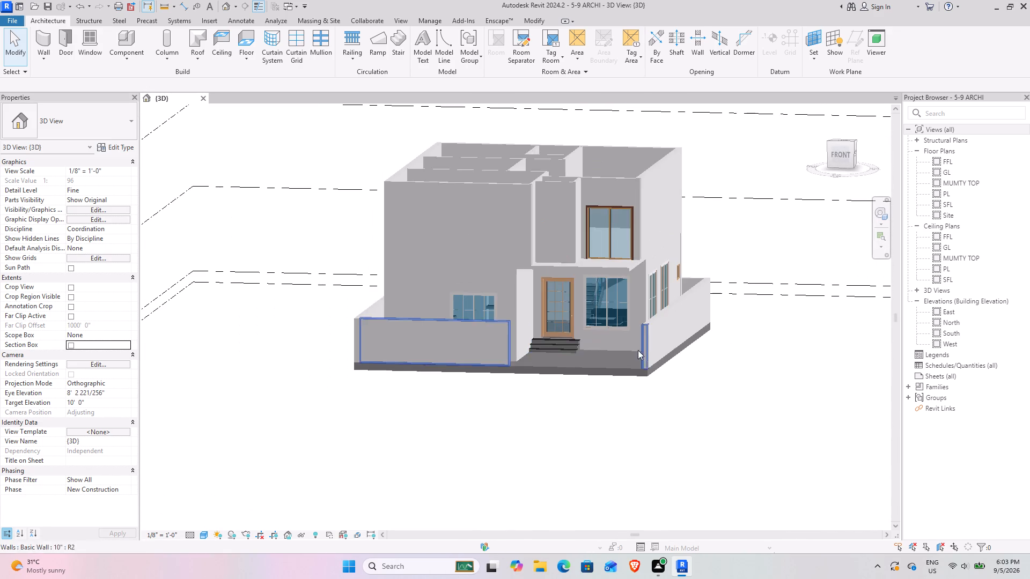
{"action": "middle_click_drag", "start_coordinate": [569, 346], "coordinate": [511, 365], "text": "shift"}
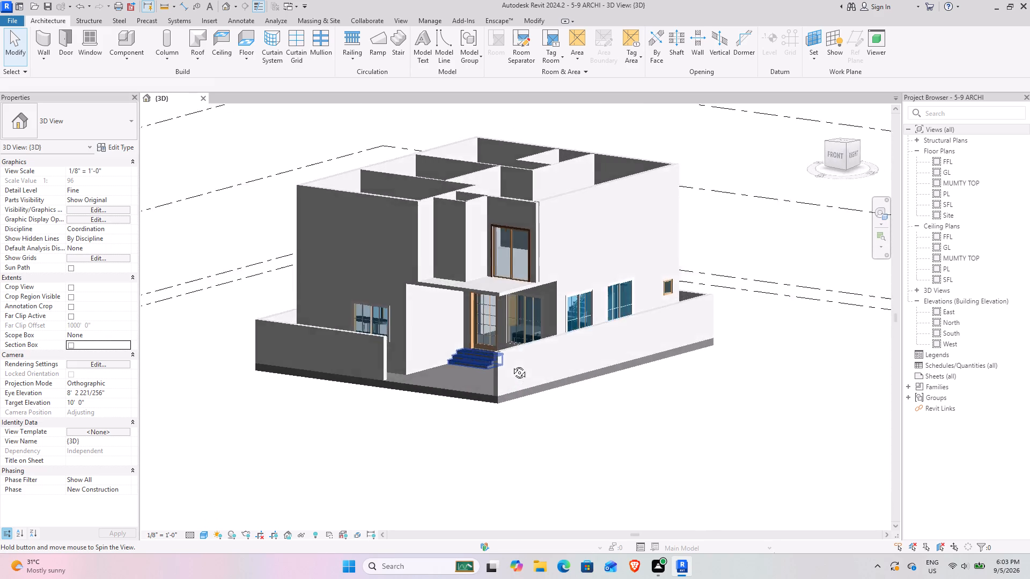
{"action": "middle_click_drag", "start_coordinate": [511, 365], "coordinate": [392, 337], "text": "shift"}
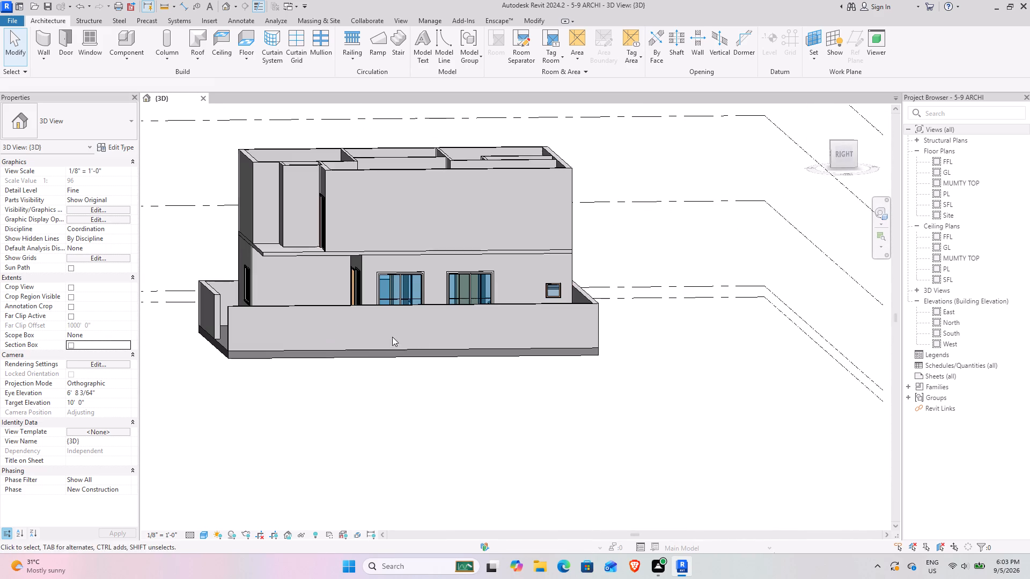
From the RIGHT view, temporarily hide all upper-storey elements from the FFL slab upward.
{"action": "left_click", "coordinate": [446, 176]}
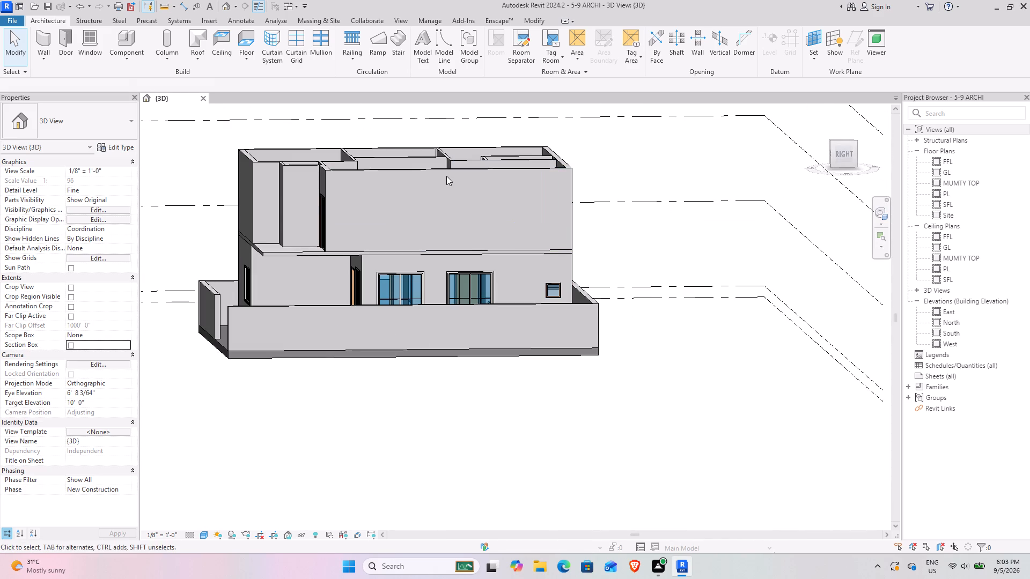
{"action": "left_click", "coordinate": [453, 173]}
{"action": "left_click", "coordinate": [841, 151]}
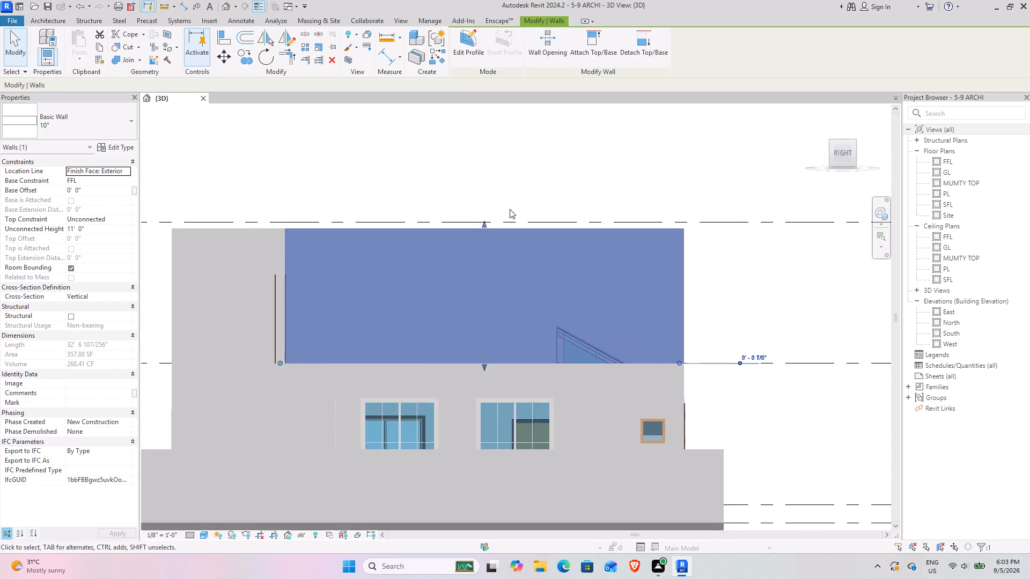
{"action": "left_click_drag", "start_coordinate": [161, 204], "coordinate": [764, 396]}
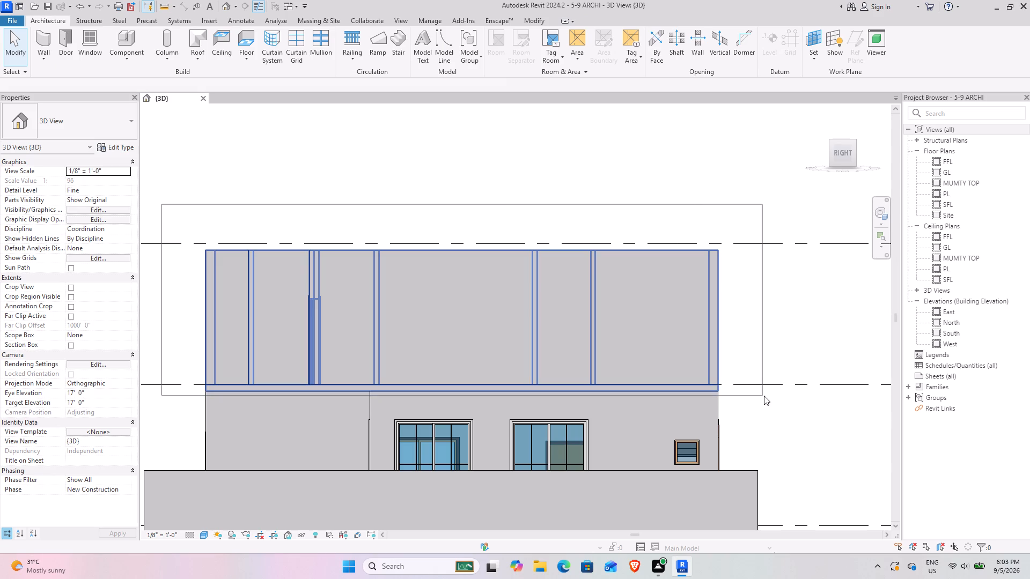
{"action": "left_click_drag", "start_coordinate": [764, 396], "coordinate": [767, 396]}
{"action": "type", "text": "hh"}
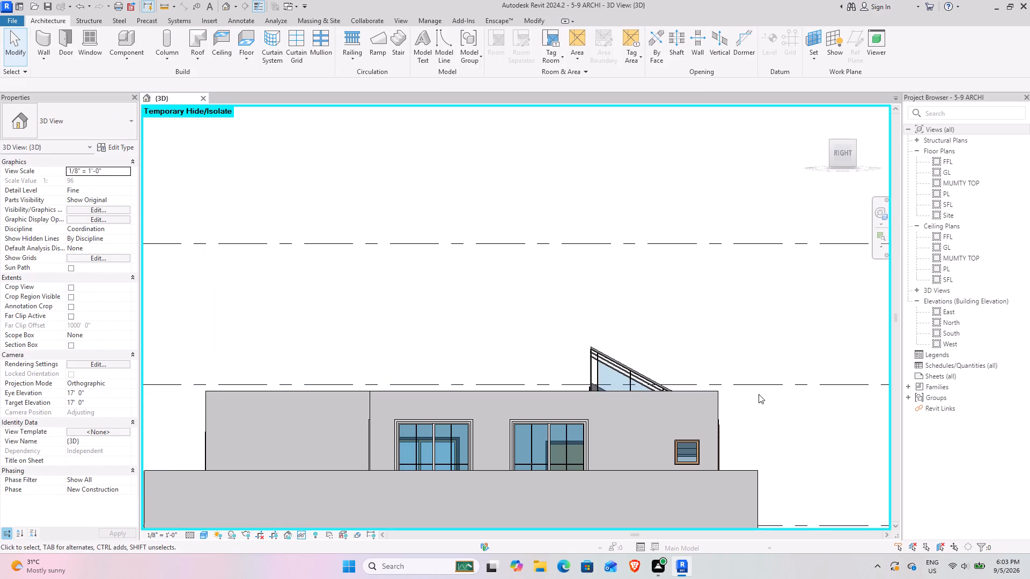
Fit a section box around the GWB on Mtl. Stud compound ceiling over the ground-floor bedroom.
{"action": "scroll", "coordinate": [581, 363], "scroll_direction": "down", "scroll_amount": 4}
{"action": "middle_click_drag", "start_coordinate": [533, 374], "coordinate": [681, 578]}
{"action": "scroll", "coordinate": [453, 312], "scroll_direction": "up", "scroll_amount": 4}
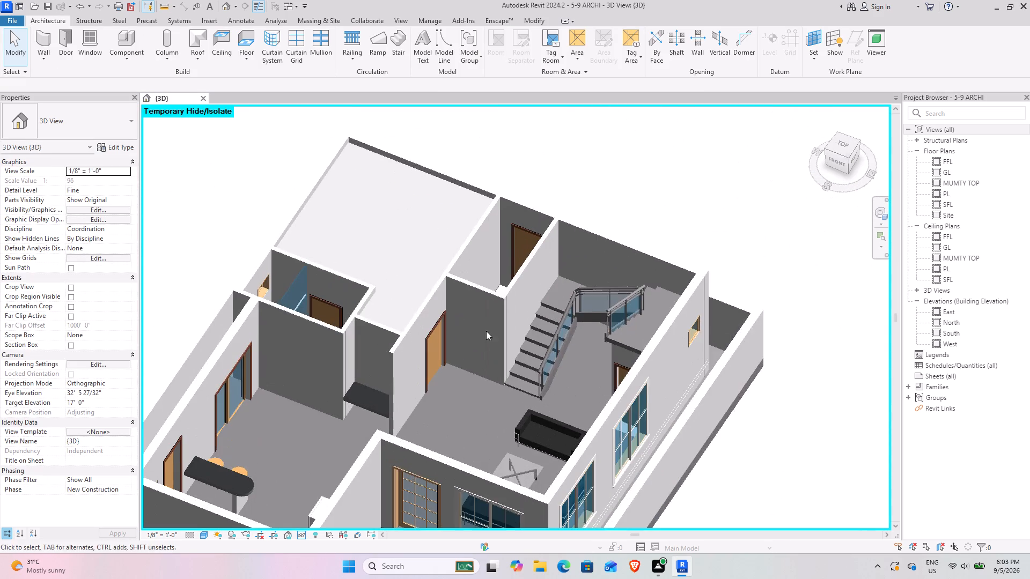
{"action": "middle_click_drag", "start_coordinate": [453, 426], "coordinate": [443, 496], "text": "shift"}
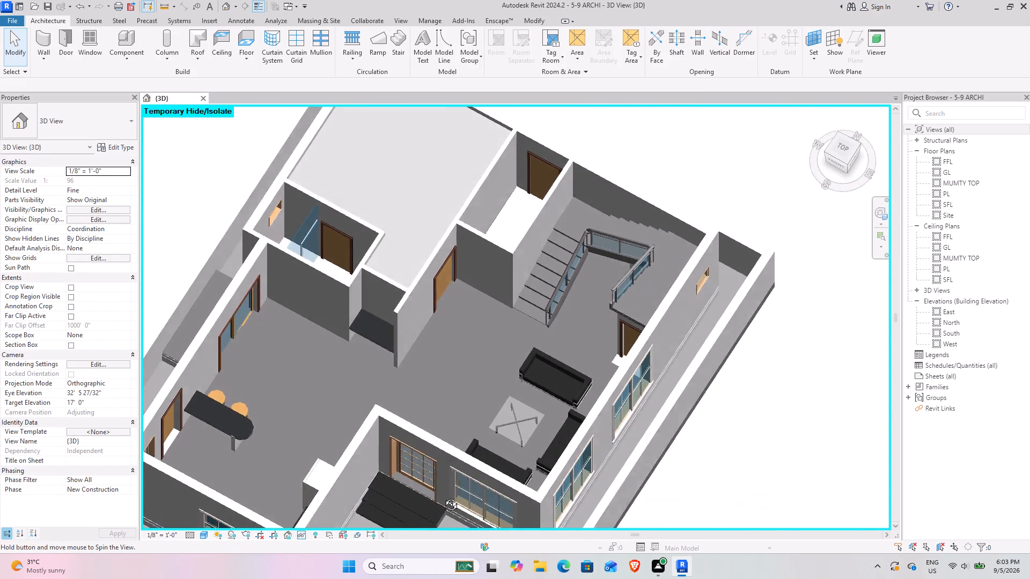
{"action": "middle_click_drag", "start_coordinate": [443, 496], "coordinate": [434, 504], "text": "shift"}
{"action": "middle_click_drag", "start_coordinate": [421, 490], "coordinate": [419, 441], "text": "shift"}
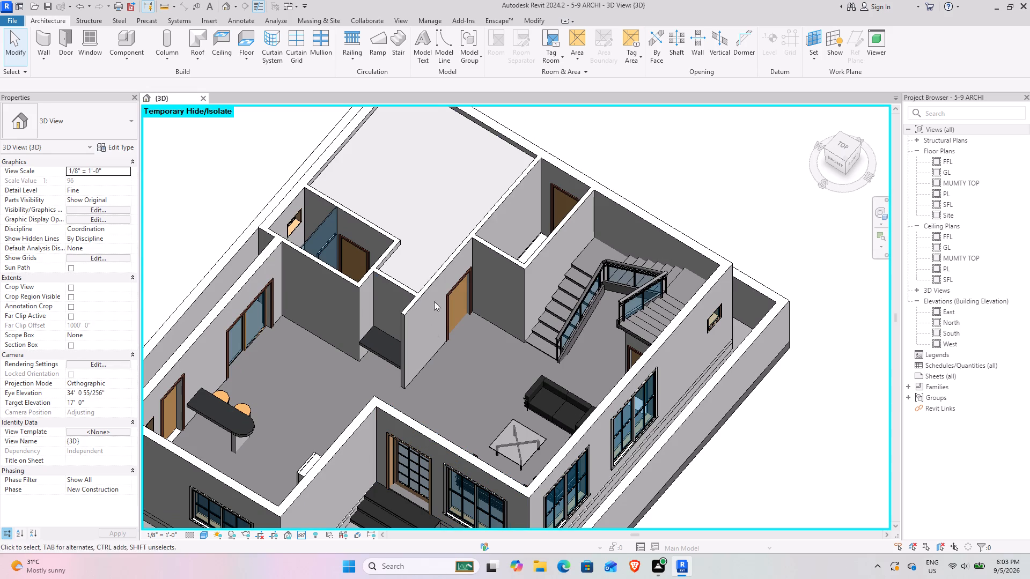
{"action": "left_click", "coordinate": [524, 152]}
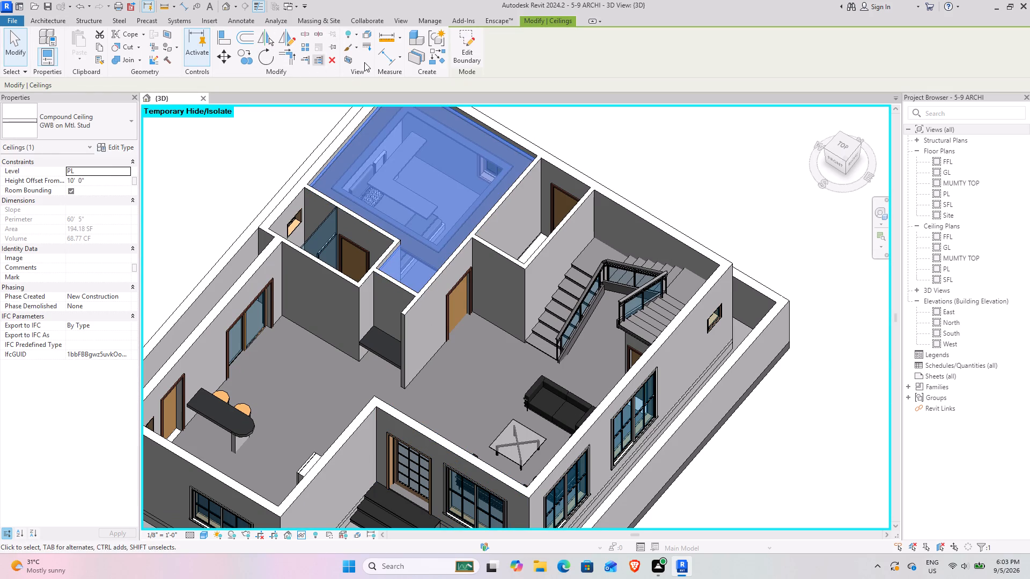
{"action": "left_click", "coordinate": [347, 54]}
{"action": "scroll", "coordinate": [647, 384], "scroll_direction": "up", "scroll_amount": 4}
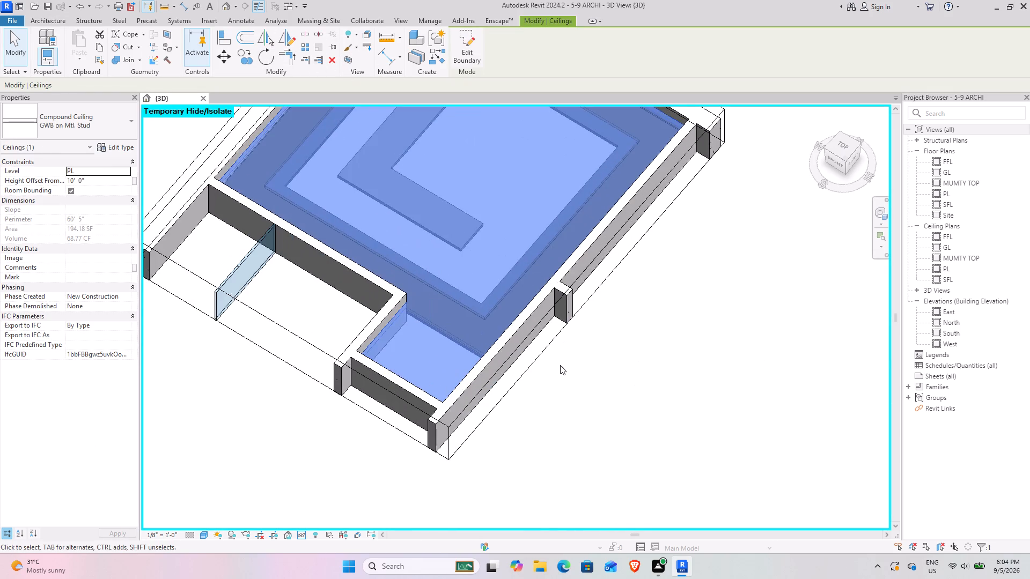
{"action": "middle_click_drag", "start_coordinate": [562, 368], "coordinate": [602, 501]}
{"action": "middle_click_drag", "start_coordinate": [489, 418], "coordinate": [490, 373], "text": "shift"}
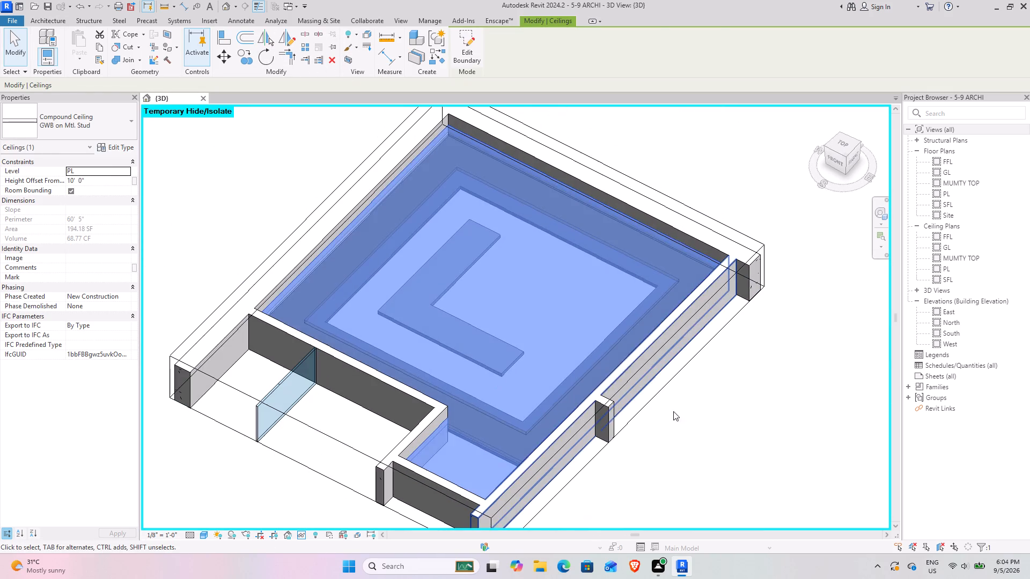
{"action": "left_click", "coordinate": [749, 425]}
Examine the bedroom ceiling's underside, including its recessed border and L-shaped drop panel, from below and at close range.
{"action": "middle_click_drag", "start_coordinate": [532, 385], "coordinate": [448, 165], "text": "shift"}
{"action": "middle_click_drag", "start_coordinate": [487, 350], "coordinate": [465, 153], "text": "shift"}
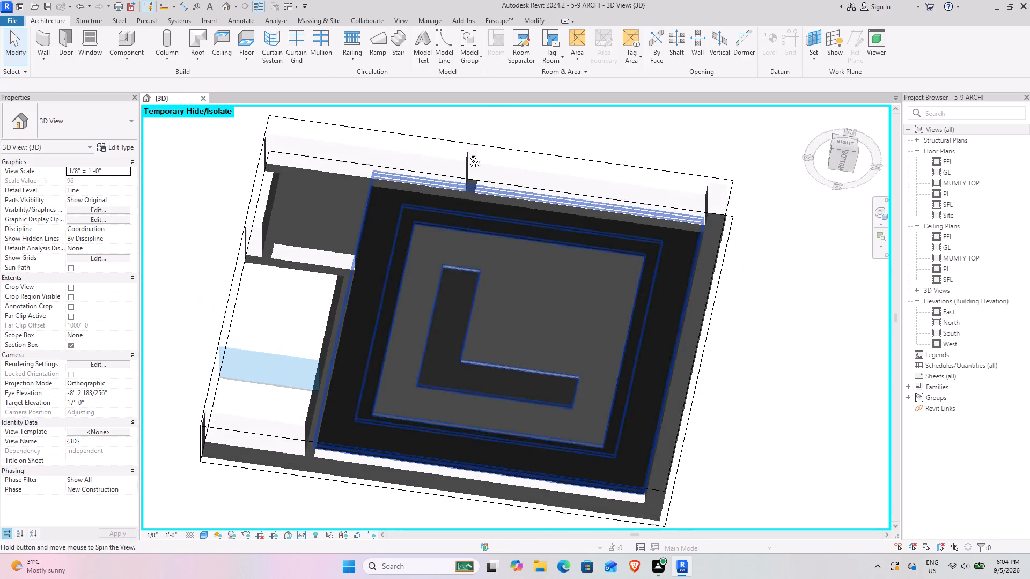
{"action": "middle_click_drag", "start_coordinate": [465, 153], "coordinate": [465, 151], "text": "shift"}
{"action": "middle_click_drag", "start_coordinate": [534, 362], "coordinate": [458, 205], "text": "shift"}
{"action": "middle_click_drag", "start_coordinate": [505, 384], "coordinate": [567, 389], "text": "shift"}
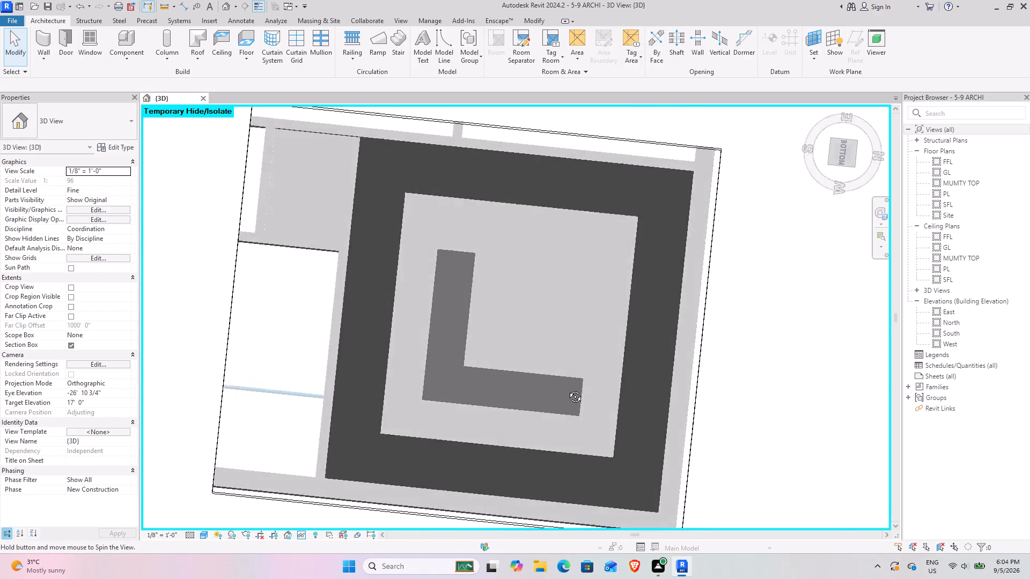
{"action": "middle_click_drag", "start_coordinate": [567, 389], "coordinate": [755, 364], "text": "shift"}
{"action": "middle_click_drag", "start_coordinate": [400, 376], "coordinate": [479, 243]}
{"action": "scroll", "coordinate": [395, 340], "scroll_direction": "up", "scroll_amount": 1}
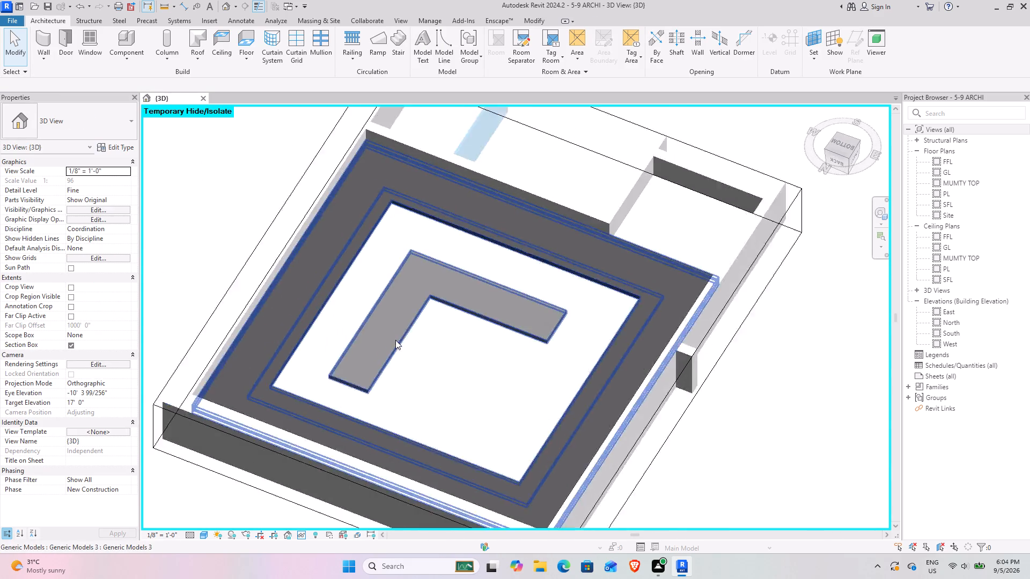
{"action": "scroll", "coordinate": [395, 340], "scroll_direction": "up", "scroll_amount": 7}
{"action": "middle_click_drag", "start_coordinate": [459, 375], "coordinate": [507, 231], "text": "shift"}
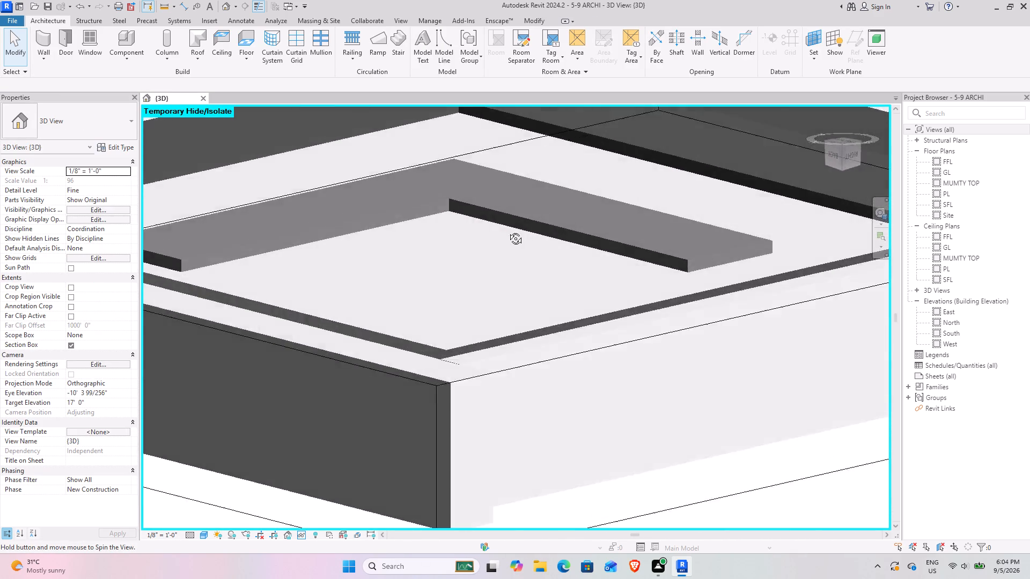
{"action": "middle_click_drag", "start_coordinate": [507, 231], "coordinate": [628, 206], "text": "shift"}
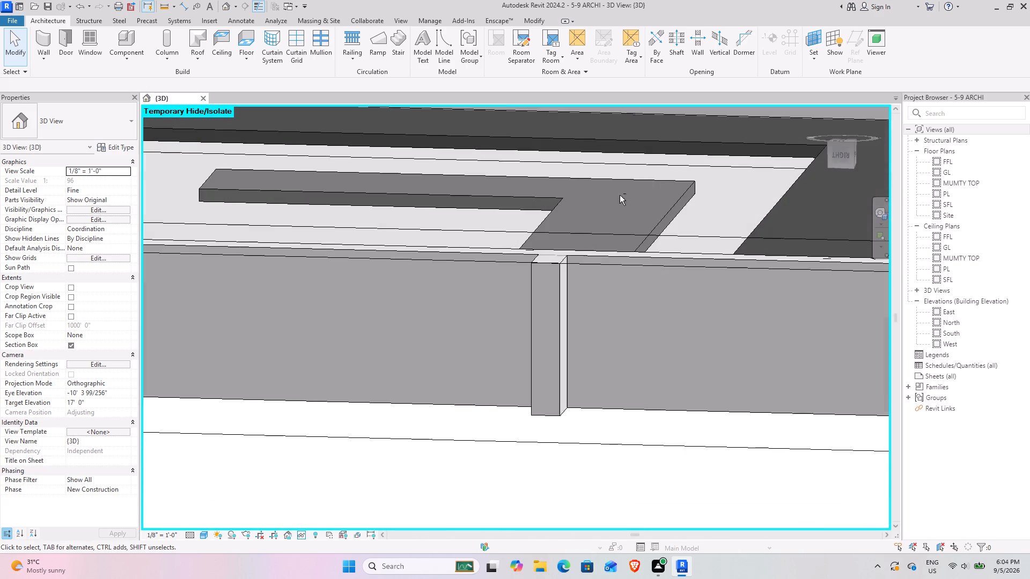
Select the in-place generic model forming the bedroom ceiling and examine its highlighted border and L-shaped drop panel from below.
{"action": "scroll", "coordinate": [619, 195], "scroll_direction": "up", "scroll_amount": 1, "text": "shift"}
{"action": "middle_click_drag", "start_coordinate": [615, 218], "coordinate": [658, 314], "text": "shift"}
{"action": "left_click", "coordinate": [614, 291]}
{"action": "scroll", "coordinate": [471, 295], "scroll_direction": "down", "scroll_amount": 5}
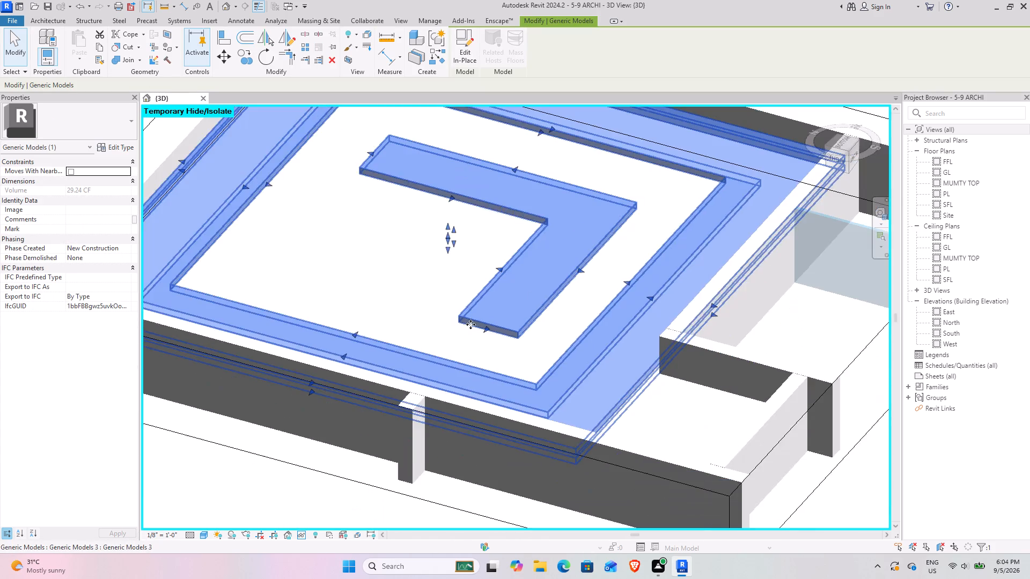
{"action": "scroll", "coordinate": [470, 324], "scroll_direction": "down", "scroll_amount": 4}
{"action": "middle_click_drag", "start_coordinate": [465, 333], "coordinate": [409, 328], "text": "shift"}
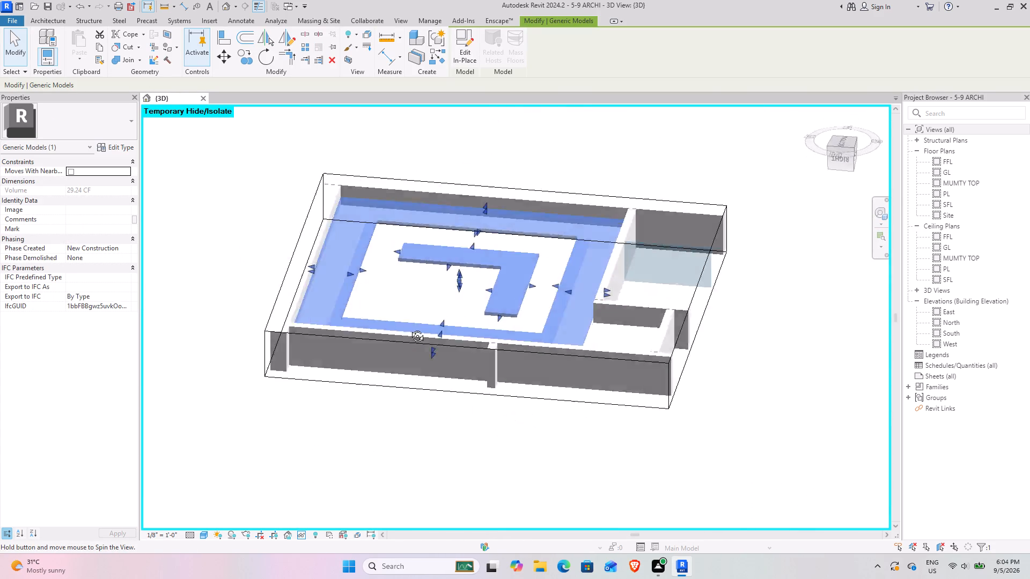
{"action": "middle_click_drag", "start_coordinate": [409, 328], "coordinate": [518, 384], "text": "shift"}
{"action": "scroll", "coordinate": [568, 285], "scroll_direction": "up", "scroll_amount": 4}
{"action": "scroll", "coordinate": [650, 320], "scroll_direction": "up", "scroll_amount": 5}
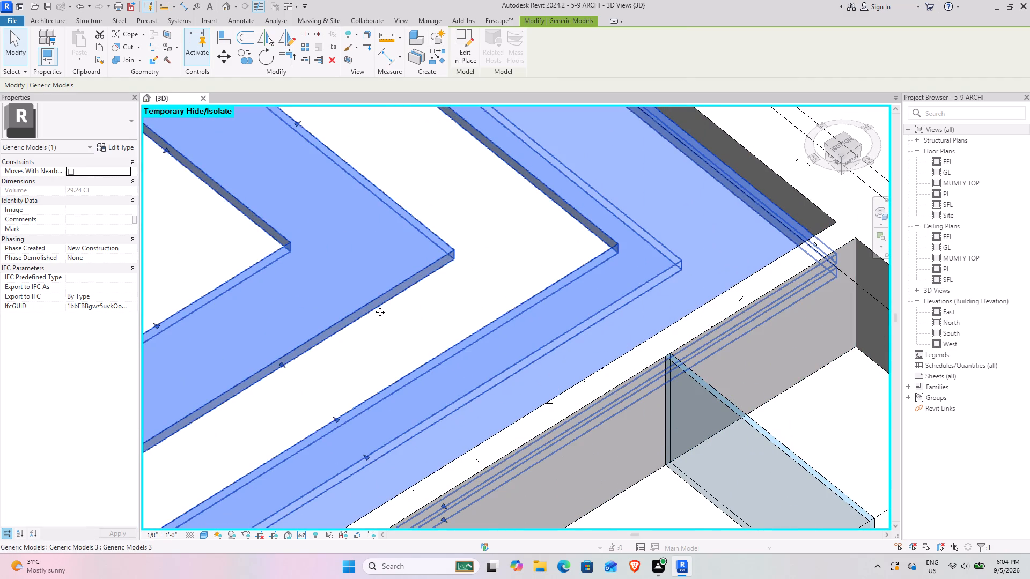
{"action": "scroll", "coordinate": [380, 312], "scroll_direction": "down", "scroll_amount": 4}
{"action": "scroll", "coordinate": [561, 314], "scroll_direction": "up", "scroll_amount": 2}
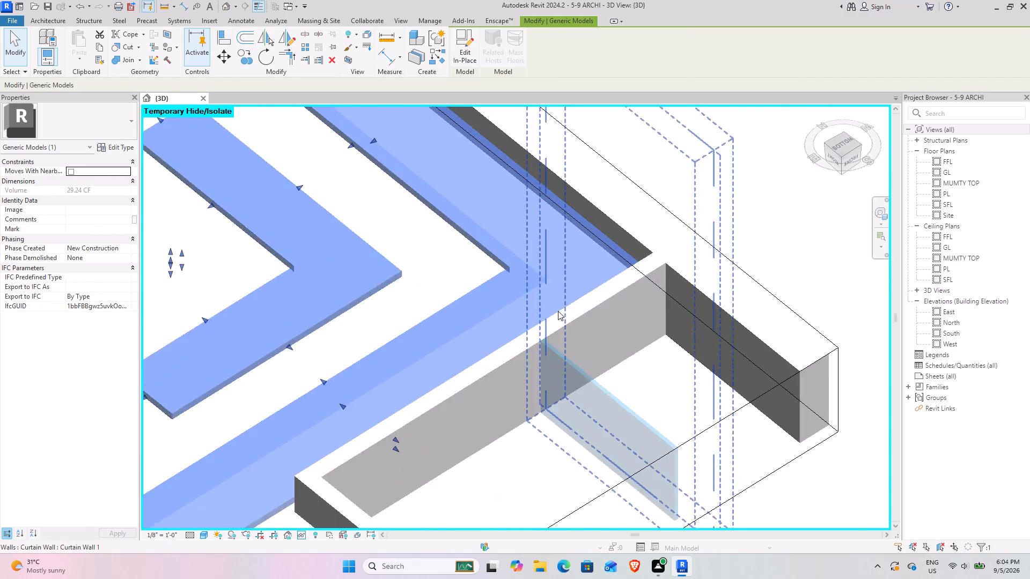
{"action": "scroll", "coordinate": [558, 311], "scroll_direction": "up", "scroll_amount": 7}
{"action": "middle_click_drag", "start_coordinate": [477, 222], "coordinate": [513, 356]}
{"action": "middle_click_drag", "start_coordinate": [411, 311], "coordinate": [422, 315], "text": "shift"}
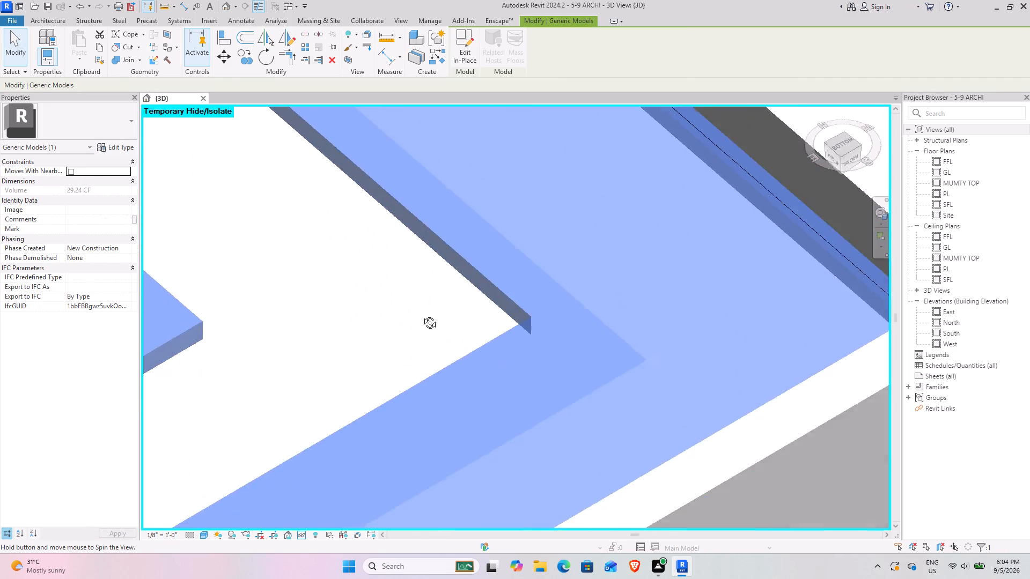
{"action": "middle_click_drag", "start_coordinate": [422, 315], "coordinate": [675, 298], "text": "shift"}
{"action": "scroll", "coordinate": [383, 335], "scroll_direction": "down", "scroll_amount": 2}
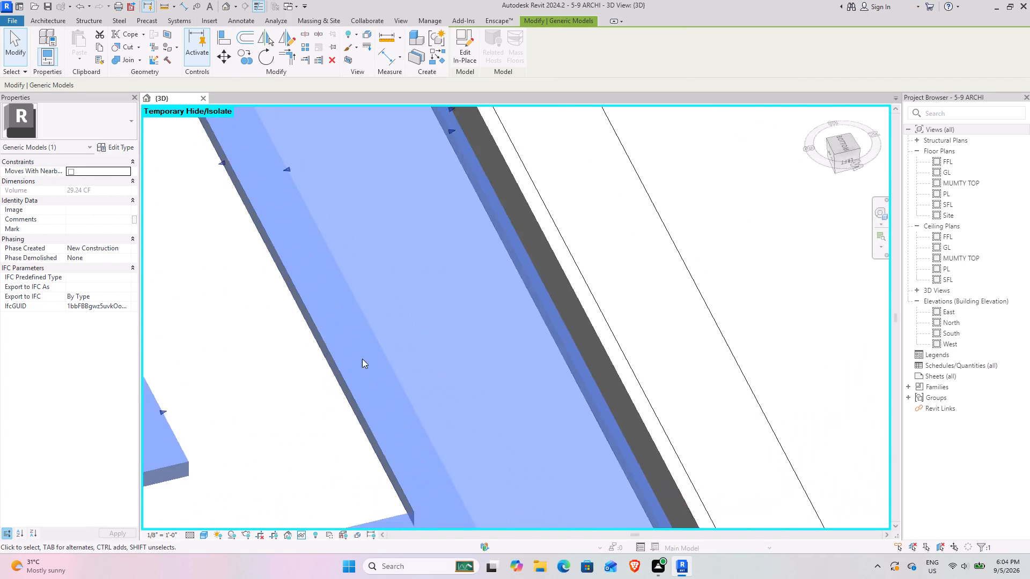
{"action": "scroll", "coordinate": [362, 359], "scroll_direction": "down", "scroll_amount": 8}
{"action": "middle_click_drag", "start_coordinate": [244, 371], "coordinate": [482, 370]}
{"action": "left_click", "coordinate": [441, 295]}
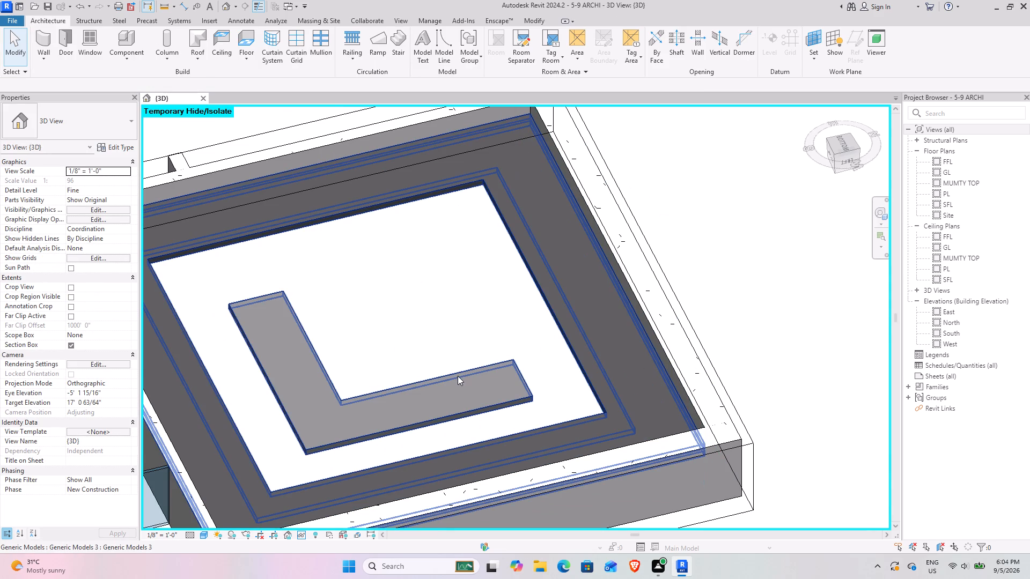
Examine the ceiling's recessed inner edge, L-shaped panel and adjoining walls from several low angles and from directly underneath.
{"action": "scroll", "coordinate": [458, 376], "scroll_direction": "down", "scroll_amount": 5}
{"action": "middle_click_drag", "start_coordinate": [438, 382], "coordinate": [351, 322], "text": "shift"}
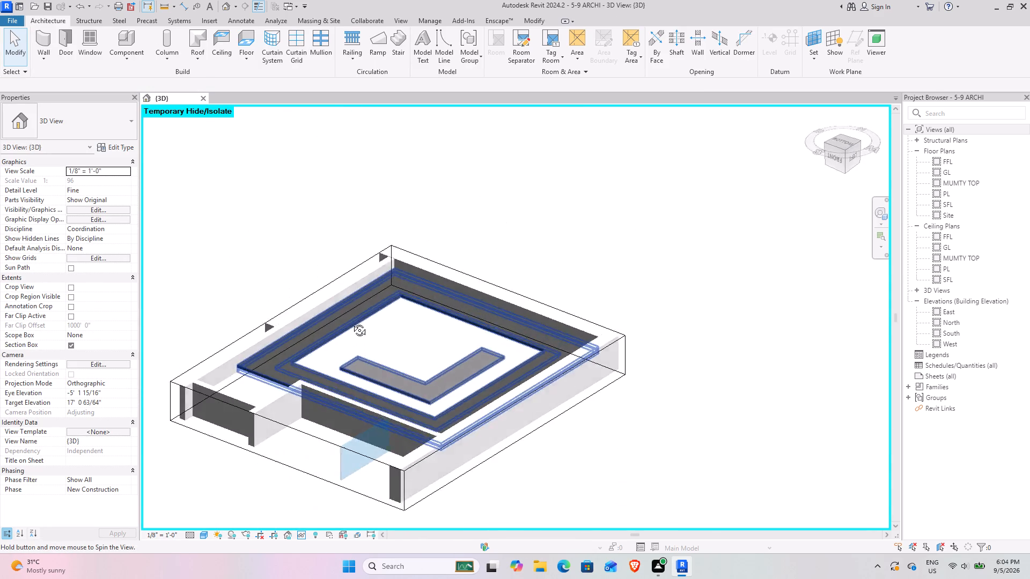
{"action": "middle_click_drag", "start_coordinate": [351, 322], "coordinate": [432, 429], "text": "shift"}
{"action": "scroll", "coordinate": [335, 349], "scroll_direction": "up", "scroll_amount": 3}
{"action": "middle_click_drag", "start_coordinate": [313, 441], "coordinate": [313, 438], "text": "shift"}
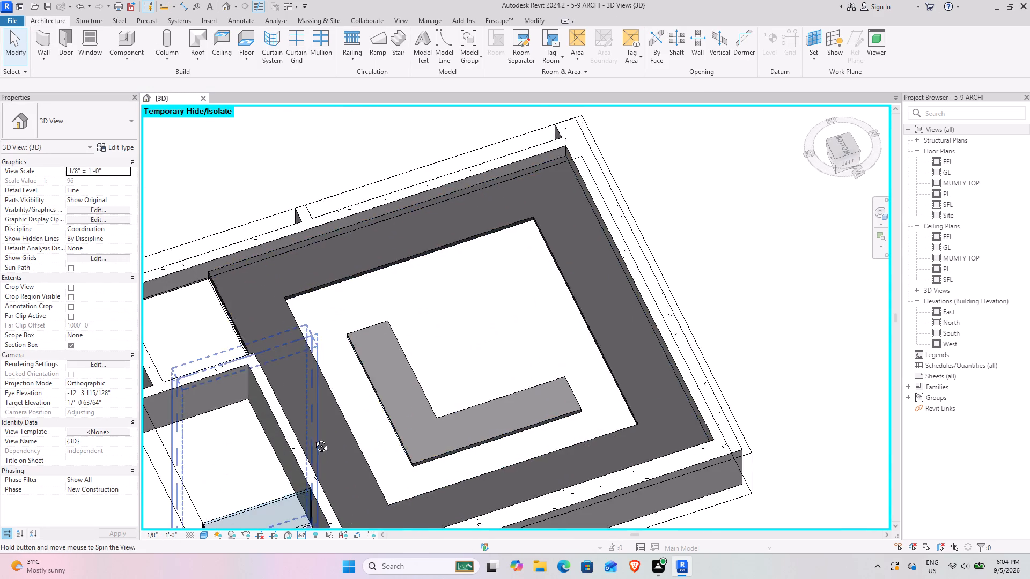
{"action": "middle_click_drag", "start_coordinate": [313, 438], "coordinate": [504, 312], "text": "shift"}
{"action": "middle_click_drag", "start_coordinate": [466, 310], "coordinate": [477, 342], "text": "shift"}
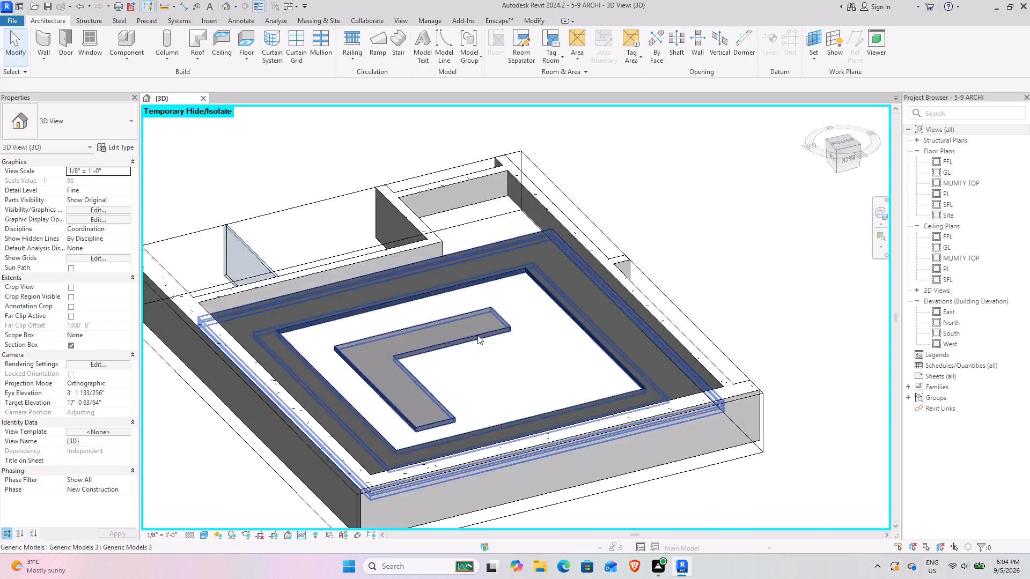
{"action": "scroll", "coordinate": [510, 266], "scroll_direction": "up", "scroll_amount": 6}
{"action": "middle_click_drag", "start_coordinate": [526, 385], "coordinate": [631, 306], "text": "shift"}
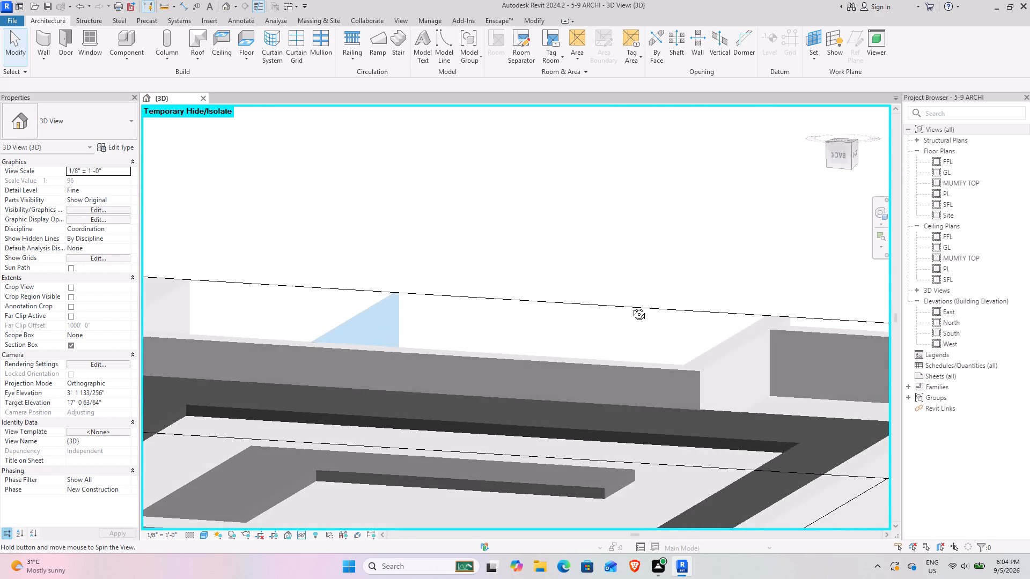
{"action": "middle_click_drag", "start_coordinate": [631, 306], "coordinate": [381, 398], "text": "shift"}
{"action": "middle_click_drag", "start_coordinate": [378, 398], "coordinate": [615, 352], "text": "shift"}
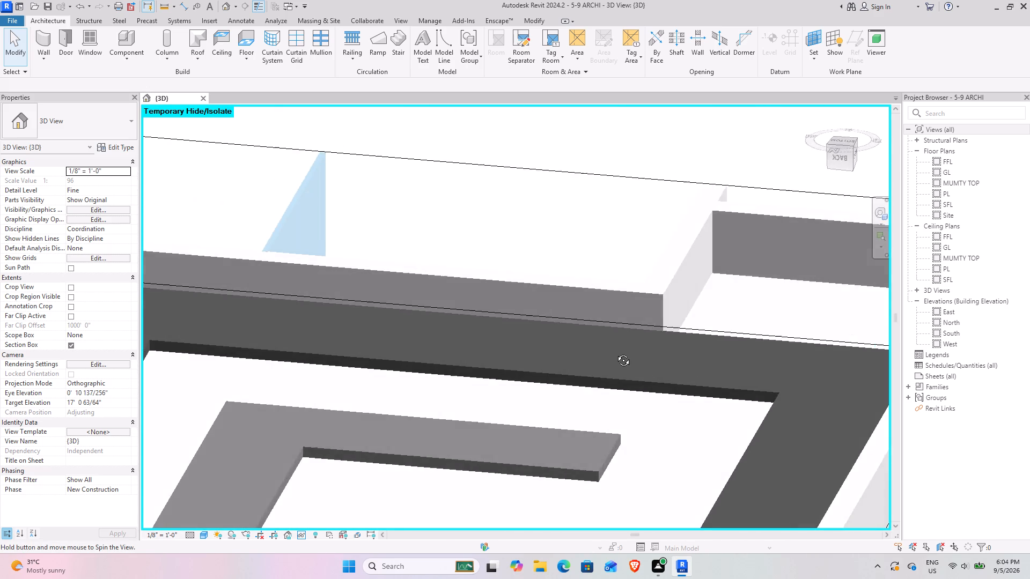
{"action": "middle_click_drag", "start_coordinate": [615, 352], "coordinate": [224, 402], "text": "shift"}
{"action": "middle_click_drag", "start_coordinate": [361, 383], "coordinate": [358, 378], "text": "shift"}
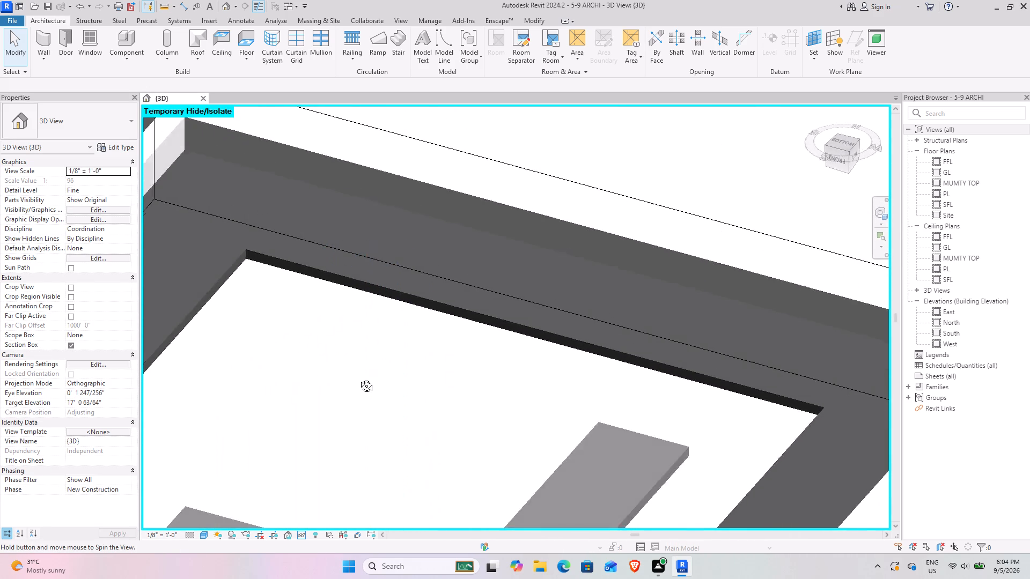
{"action": "middle_click_drag", "start_coordinate": [358, 378], "coordinate": [416, 277], "text": "shift"}
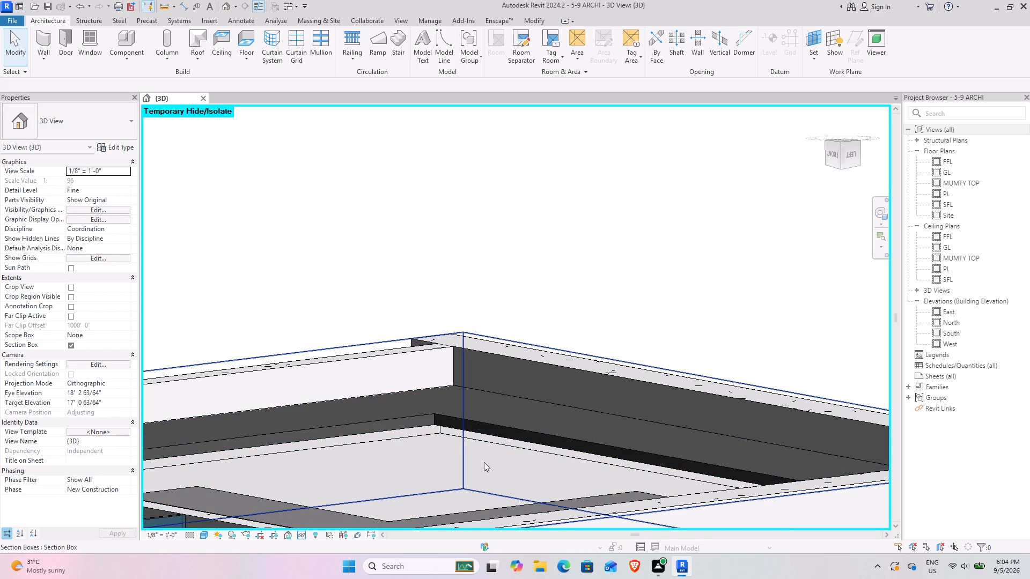
{"action": "scroll", "coordinate": [459, 446], "scroll_direction": "up", "scroll_amount": 3}
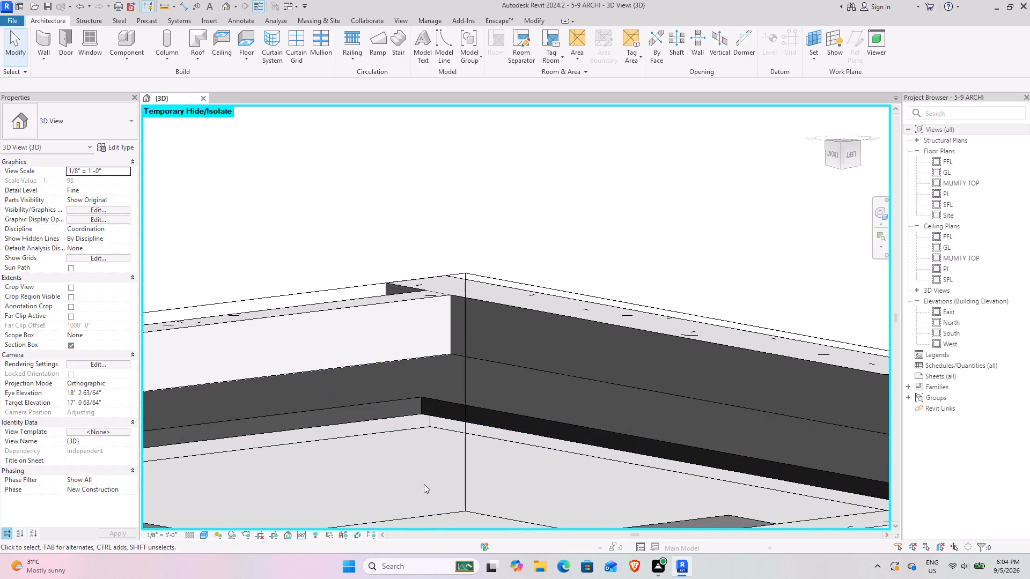
{"action": "scroll", "coordinate": [419, 478], "scroll_direction": "down", "scroll_amount": 10}
{"action": "middle_click_drag", "start_coordinate": [382, 495], "coordinate": [365, 559], "text": "shift"}
{"action": "middle_click_drag", "start_coordinate": [345, 502], "coordinate": [423, 398]}
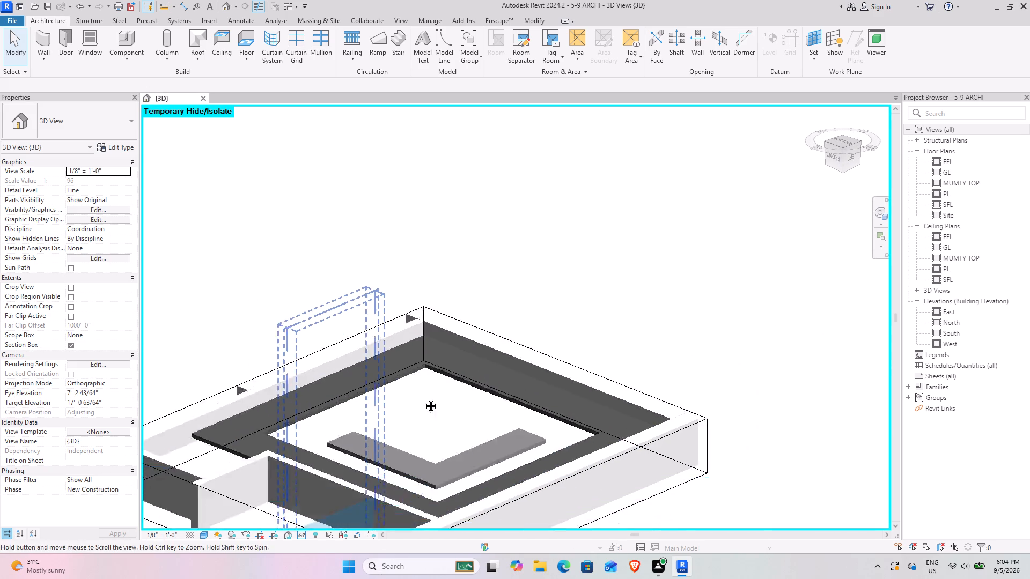
{"action": "middle_click_drag", "start_coordinate": [423, 398], "coordinate": [580, 288]}
{"action": "middle_click_drag", "start_coordinate": [570, 296], "coordinate": [452, 436]}
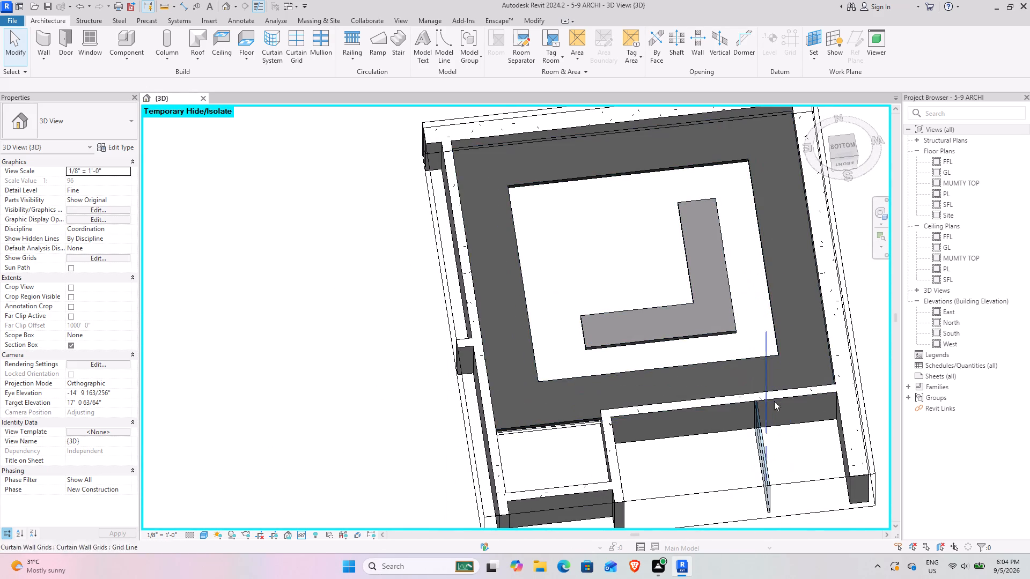
{"action": "scroll", "coordinate": [527, 367], "scroll_direction": "down", "scroll_amount": 5}
{"action": "middle_click_drag", "start_coordinate": [479, 381], "coordinate": [723, 384], "text": "shift"}
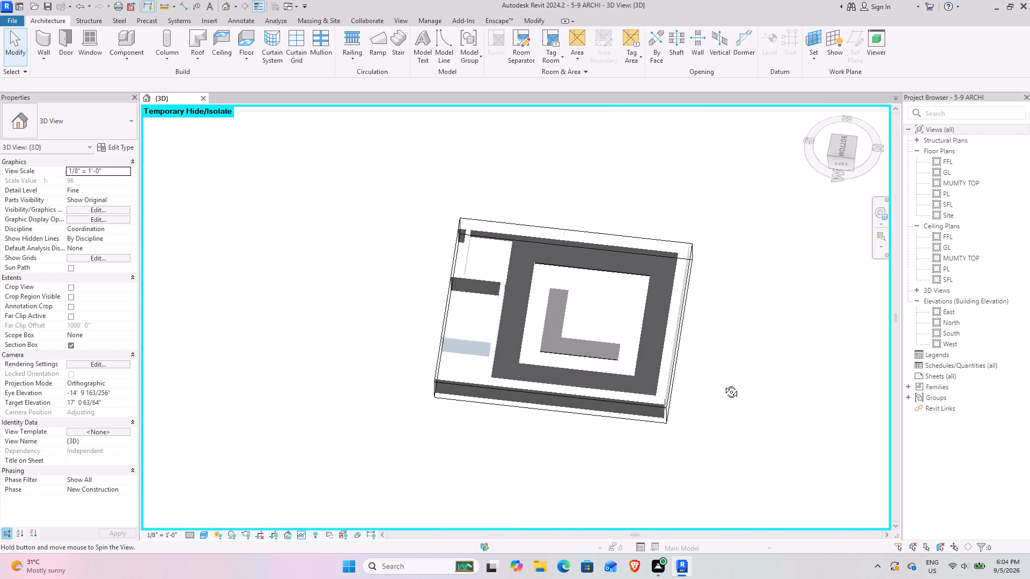
{"action": "middle_click_drag", "start_coordinate": [723, 384], "coordinate": [437, 494], "text": "shift"}
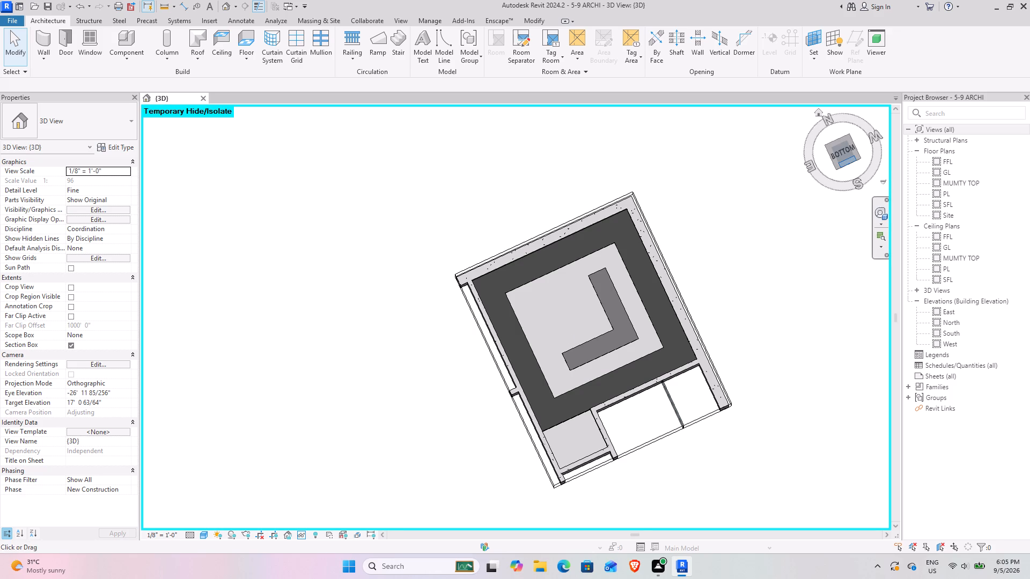
Examine the section-boxed ceiling from the bottom and the back-left corner, checking which parts belong to the generic model.
{"action": "left_click_drag", "start_coordinate": [841, 167], "coordinate": [791, 140]}
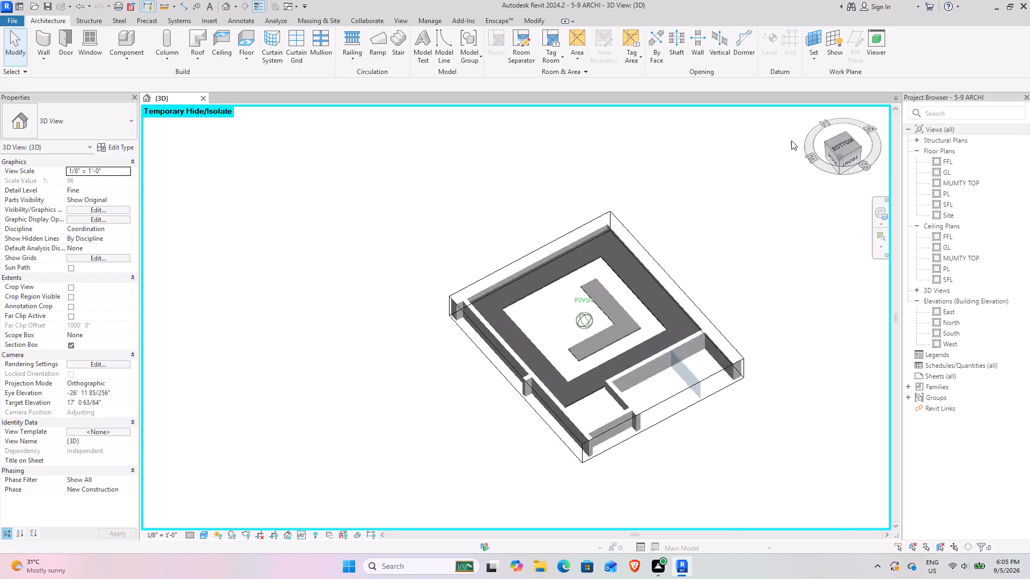
{"action": "left_click_drag", "start_coordinate": [791, 140], "coordinate": [510, 112]}
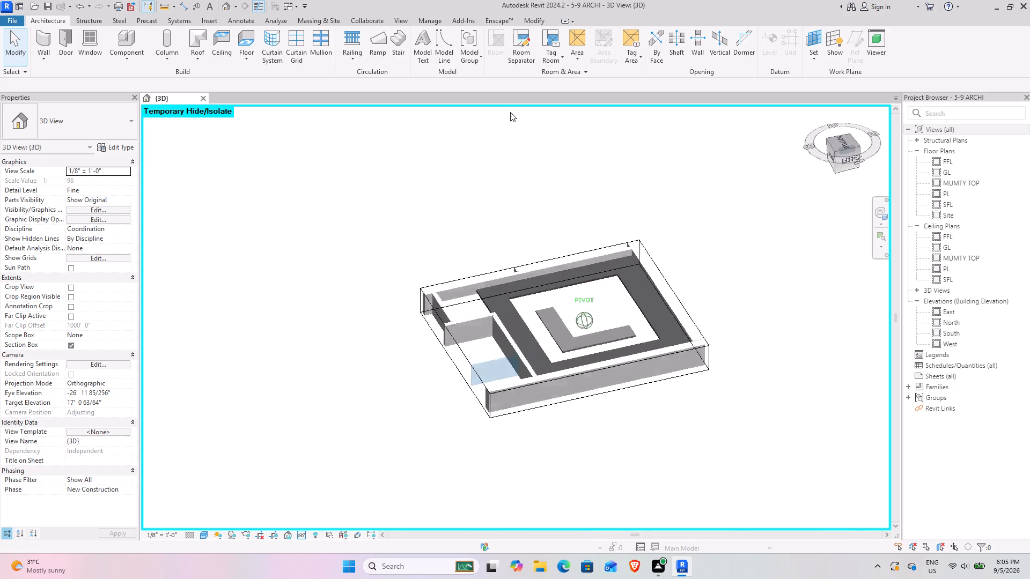
{"action": "left_click_drag", "start_coordinate": [510, 112], "coordinate": [285, 220]}
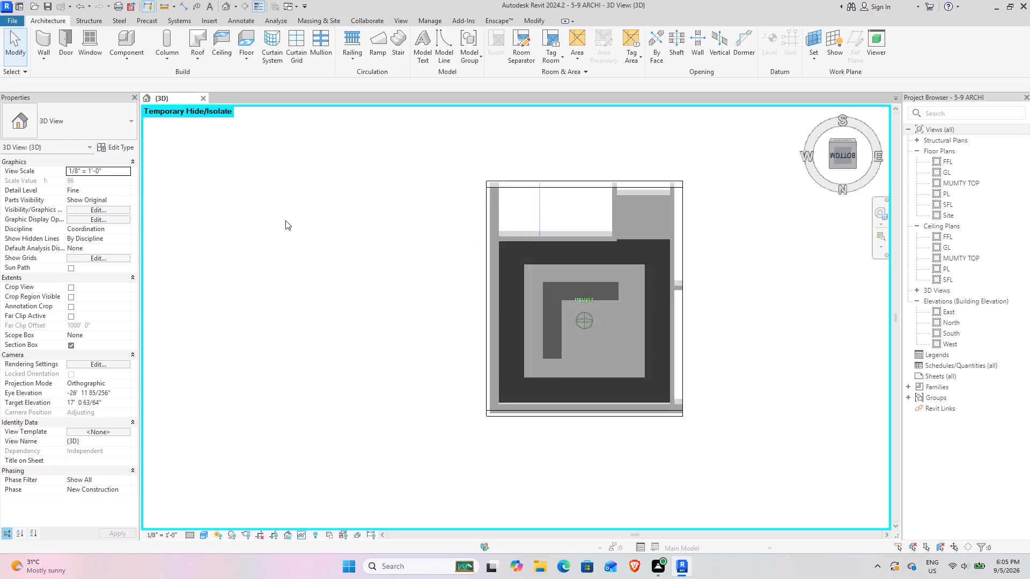
{"action": "left_click_drag", "start_coordinate": [285, 220], "coordinate": [297, 166]}
{"action": "left_click_drag", "start_coordinate": [846, 165], "coordinate": [842, 150]}
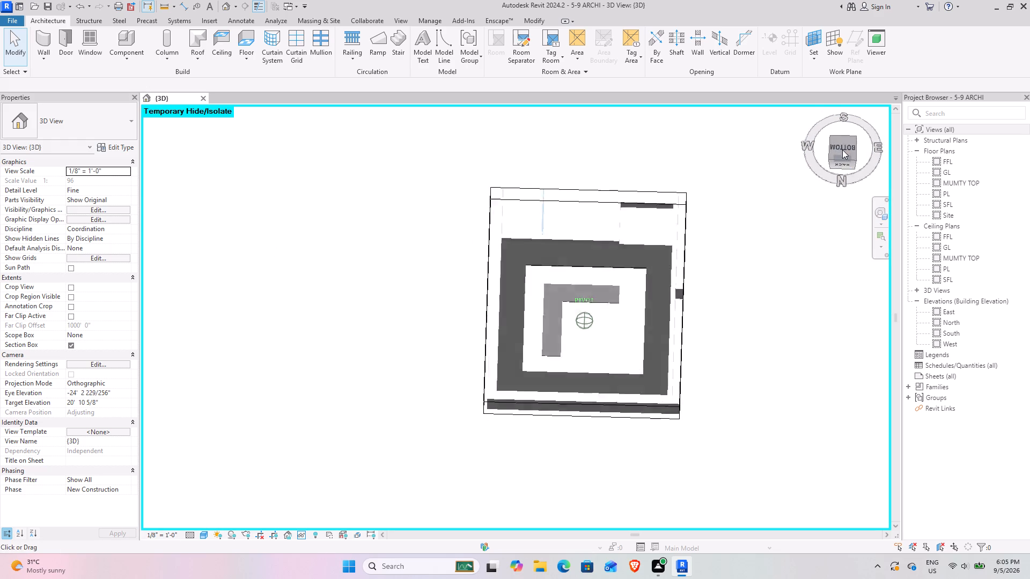
{"action": "left_click_drag", "start_coordinate": [842, 150], "coordinate": [257, 472]}
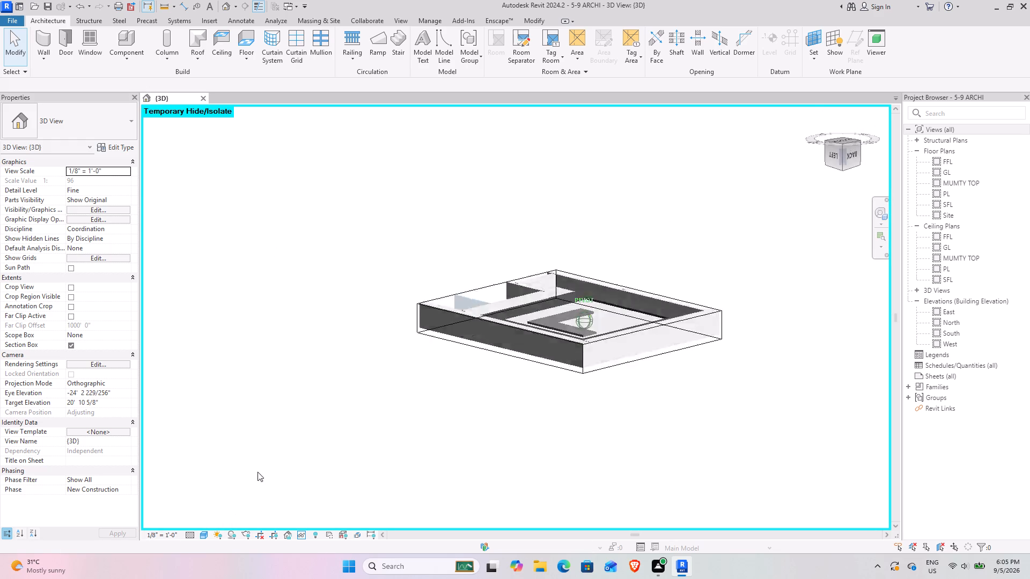
{"action": "left_click_drag", "start_coordinate": [257, 472], "coordinate": [232, 510]}
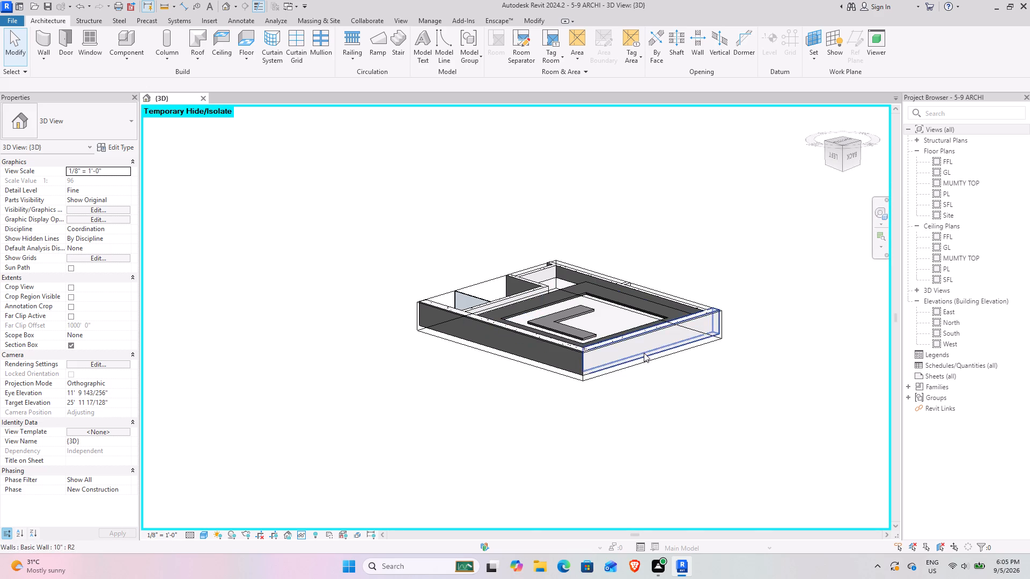
{"action": "scroll", "coordinate": [633, 316], "scroll_direction": "up", "scroll_amount": 5}
{"action": "scroll", "coordinate": [542, 300], "scroll_direction": "up", "scroll_amount": 5}
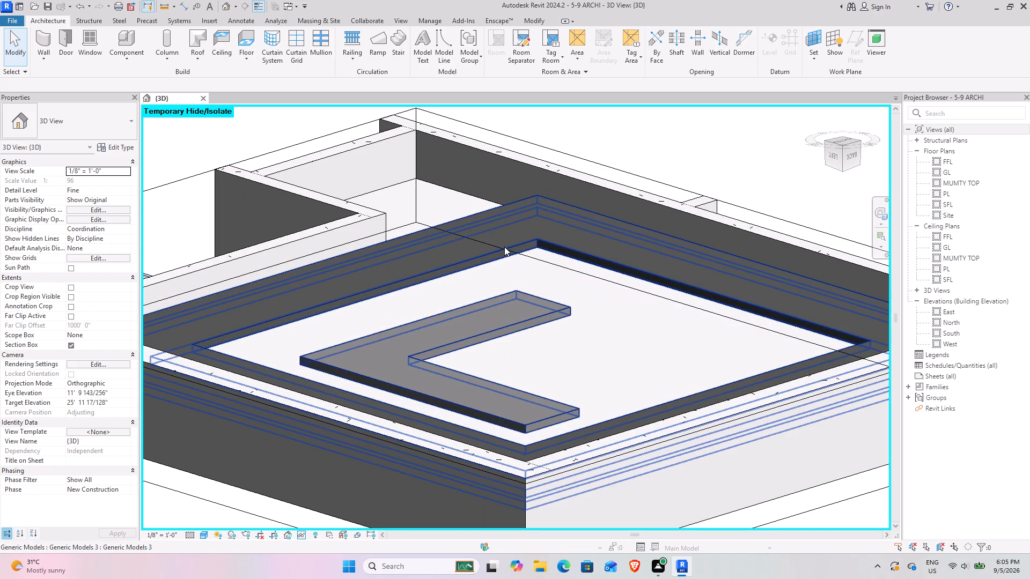
{"action": "left_click", "coordinate": [504, 247]}
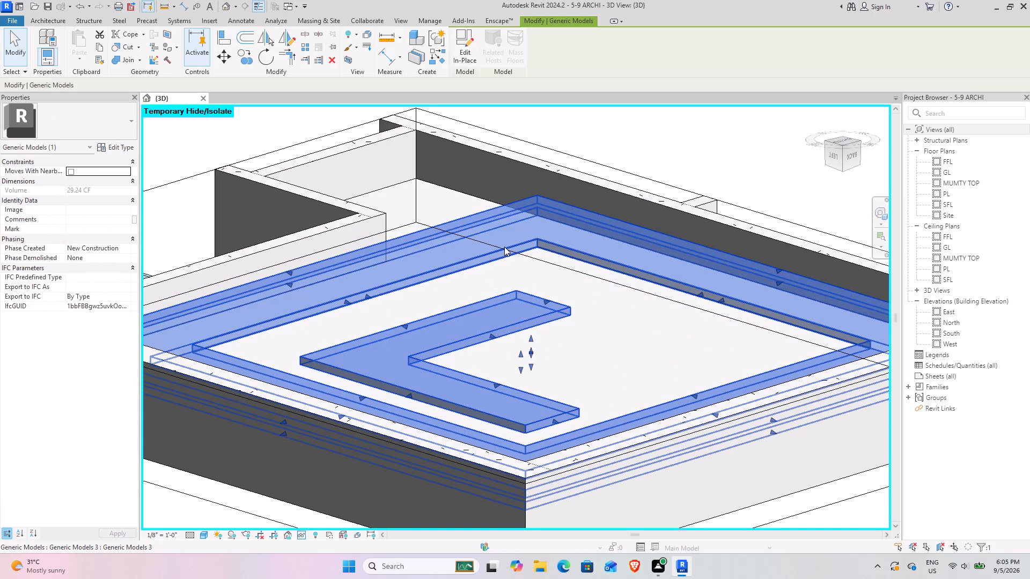
{"action": "left_click", "coordinate": [749, 170]}
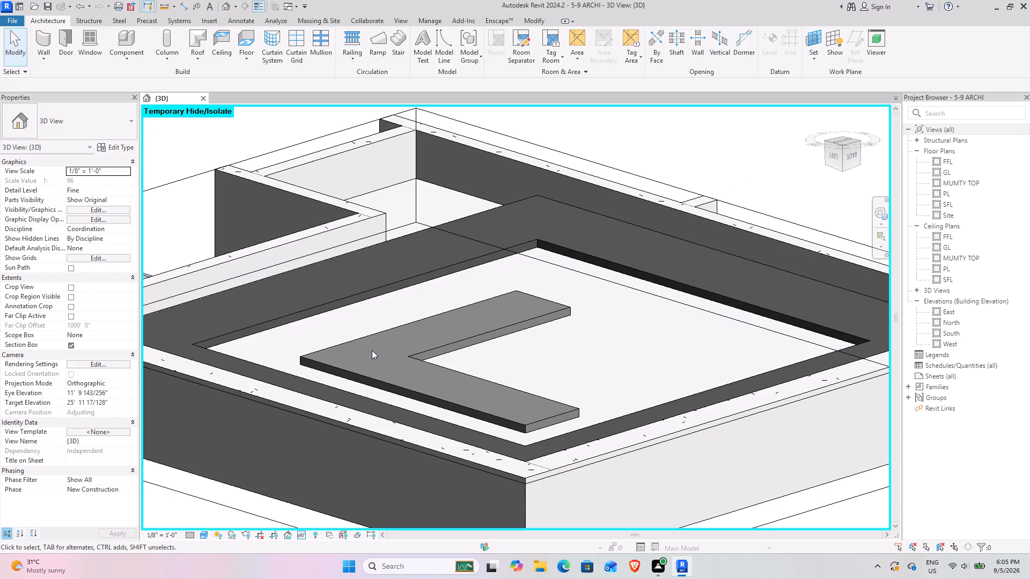
Open the bedroom ceiling's generic model, made of the border and L-shaped panel, for in-place editing.
{"action": "scroll", "coordinate": [288, 254], "scroll_direction": "down", "scroll_amount": 10}
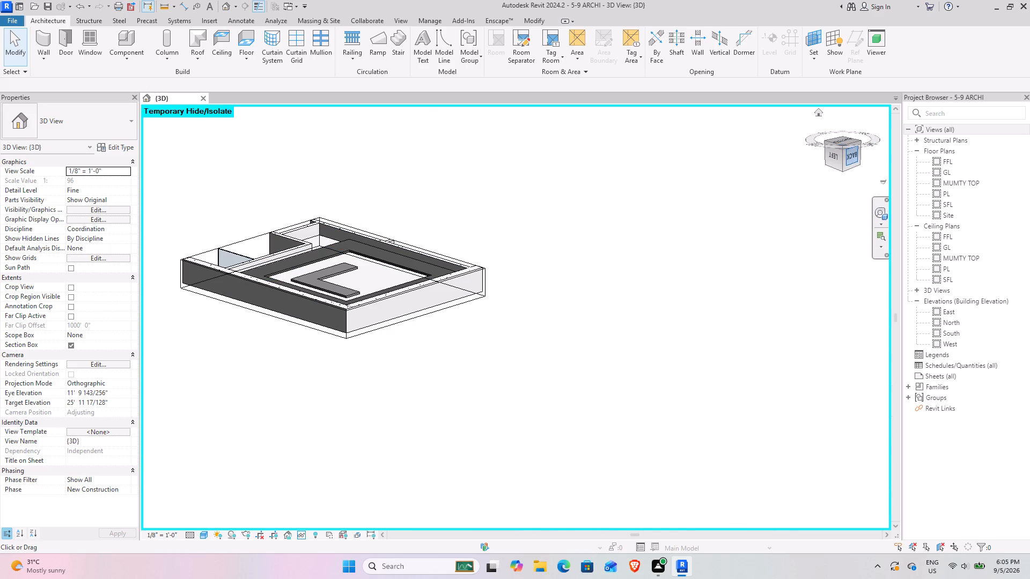
{"action": "left_click_drag", "start_coordinate": [844, 159], "coordinate": [608, 206]}
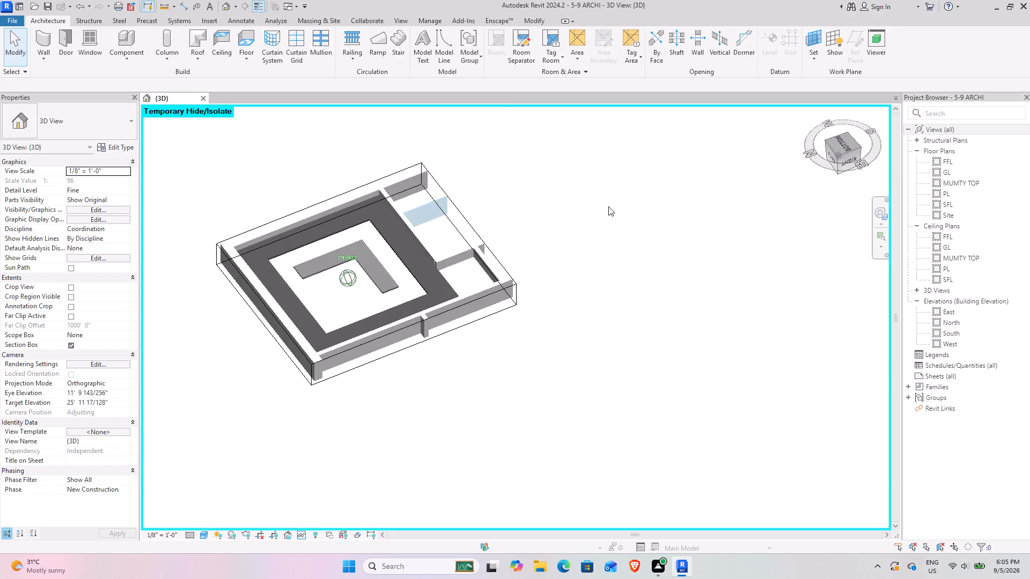
{"action": "left_click_drag", "start_coordinate": [608, 206], "coordinate": [667, 191]}
{"action": "scroll", "coordinate": [335, 223], "scroll_direction": "up", "scroll_amount": 10}
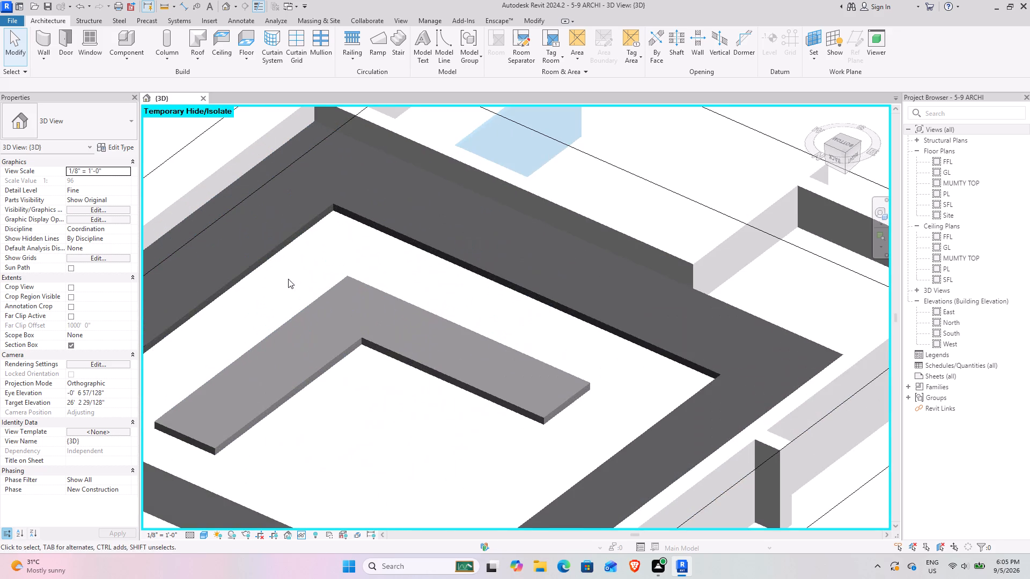
{"action": "left_click", "coordinate": [368, 213]}
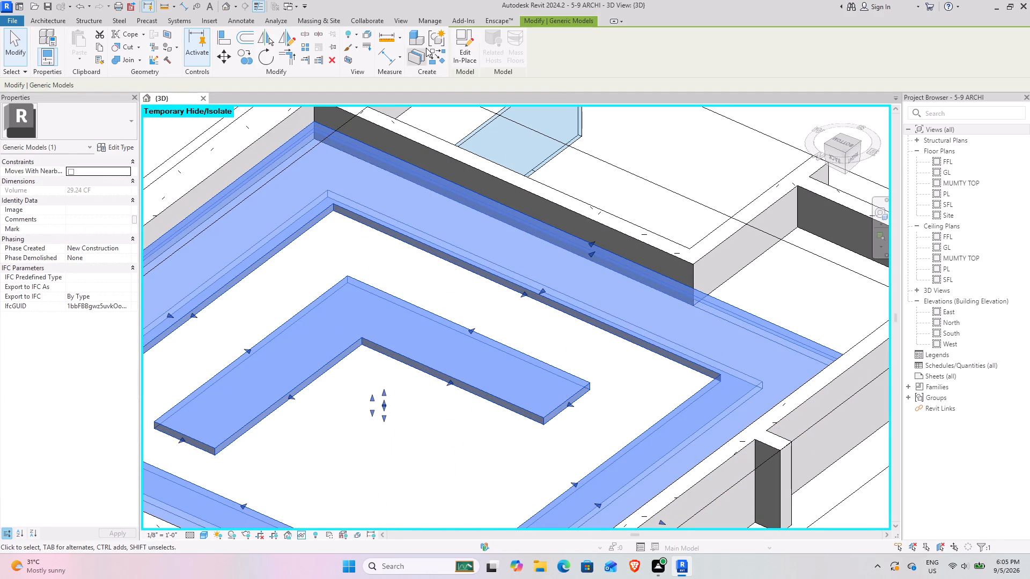
{"action": "left_click", "coordinate": [462, 55]}
Select the ceiling's rectangular border extrusion and examine its thickness and fit against the walls from low and underside angles.
{"action": "left_click", "coordinate": [377, 225]}
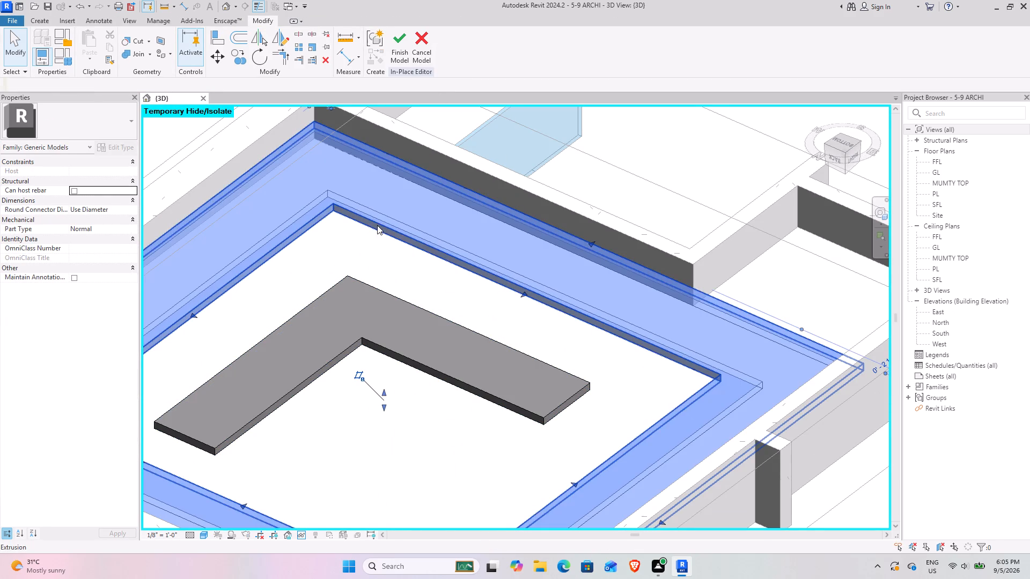
{"action": "scroll", "coordinate": [353, 278], "scroll_direction": "down", "scroll_amount": 5}
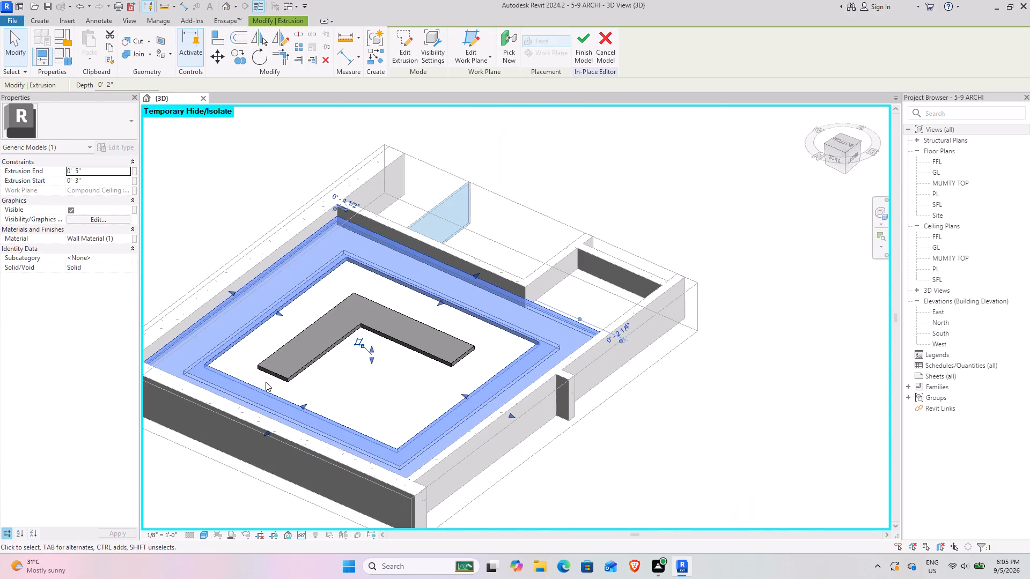
{"action": "middle_click_drag", "start_coordinate": [257, 379], "coordinate": [314, 362]}
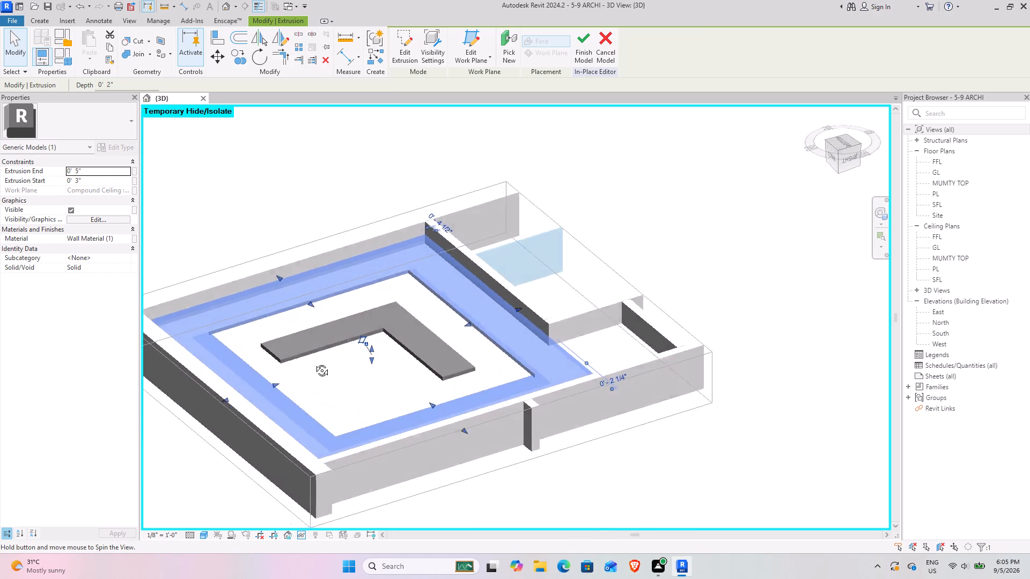
{"action": "middle_click_drag", "start_coordinate": [314, 362], "coordinate": [285, 367]}
{"action": "scroll", "coordinate": [486, 313], "scroll_direction": "up", "scroll_amount": 4}
{"action": "scroll", "coordinate": [464, 359], "scroll_direction": "up", "scroll_amount": 4}
{"action": "middle_click_drag", "start_coordinate": [389, 386], "coordinate": [468, 288], "text": "shift"}
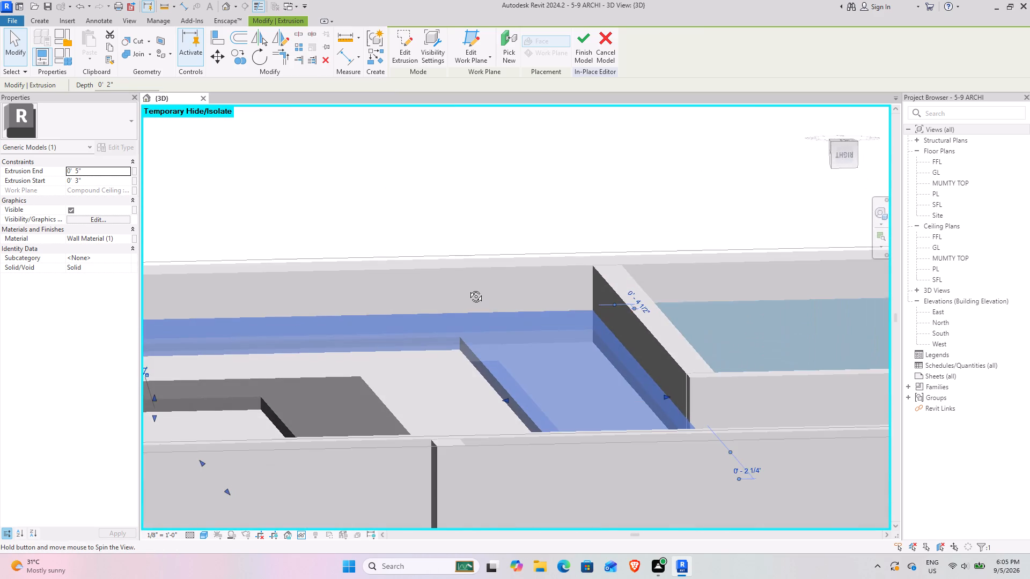
{"action": "middle_click_drag", "start_coordinate": [468, 288], "coordinate": [388, 316], "text": "shift"}
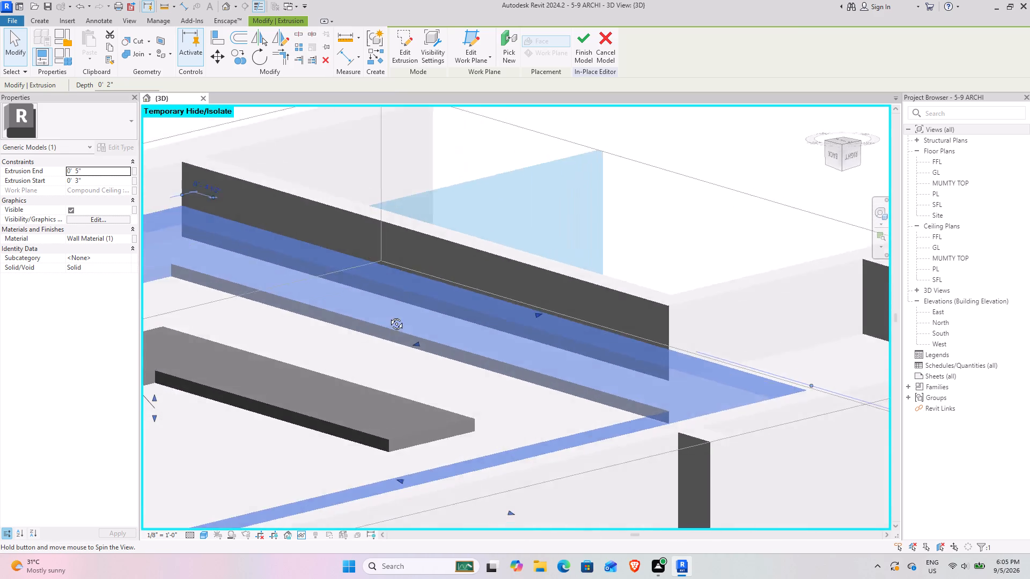
{"action": "middle_click_drag", "start_coordinate": [388, 316], "coordinate": [345, 313], "text": "shift"}
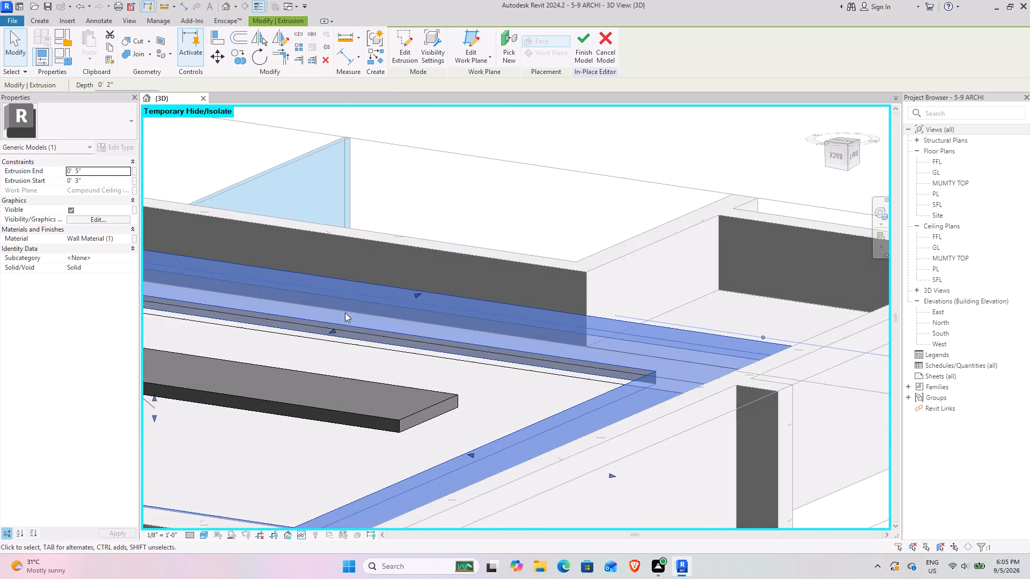
{"action": "scroll", "coordinate": [345, 313], "scroll_direction": "down", "scroll_amount": 6}
{"action": "middle_click_drag", "start_coordinate": [341, 314], "coordinate": [273, 324], "text": "shift"}
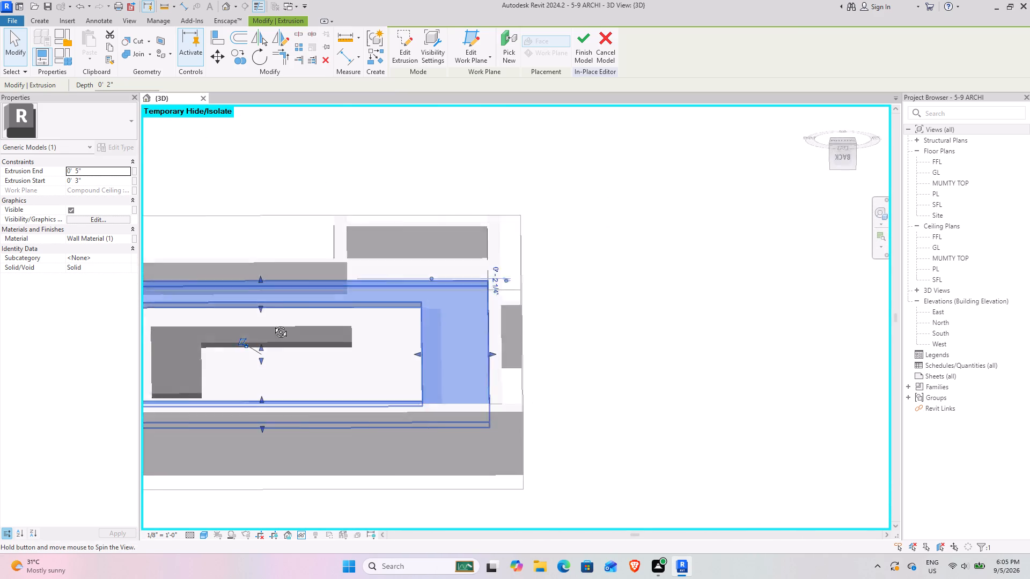
{"action": "middle_click_drag", "start_coordinate": [273, 324], "coordinate": [286, 300], "text": "shift"}
Select the L-shaped panel extrusion and examine its shape and placement within the border from the back and underneath.
{"action": "left_click", "coordinate": [321, 344]}
{"action": "middle_click_drag", "start_coordinate": [385, 334], "coordinate": [274, 361]}
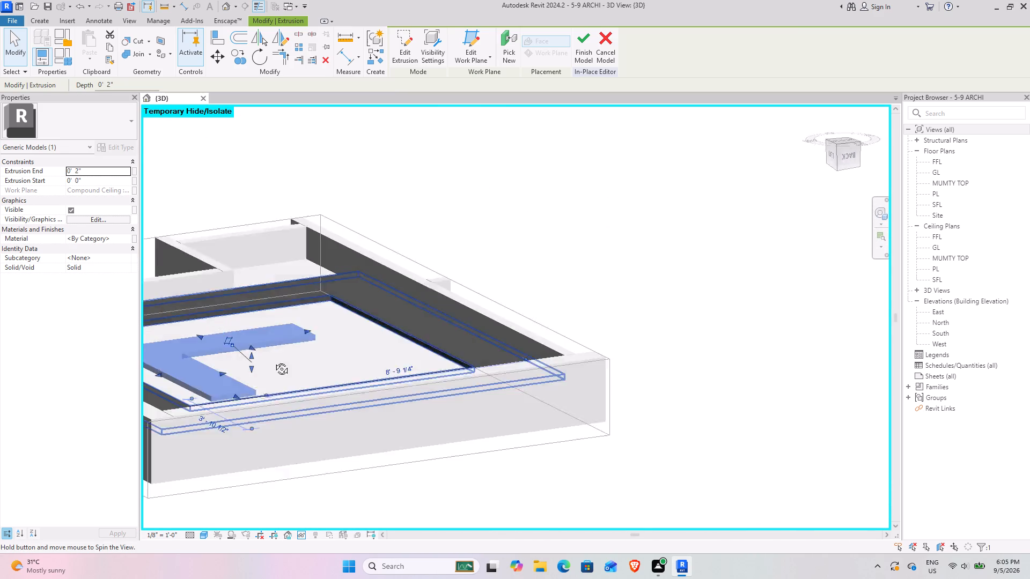
{"action": "middle_click_drag", "start_coordinate": [274, 361], "coordinate": [473, 419]}
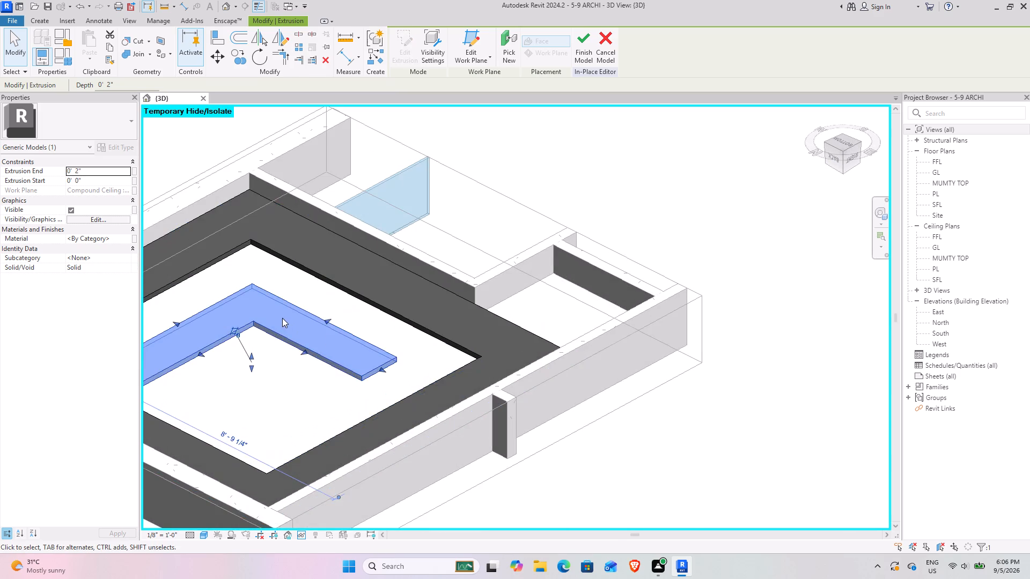
{"action": "scroll", "coordinate": [282, 318], "scroll_direction": "up", "scroll_amount": 4}
{"action": "scroll", "coordinate": [387, 378], "scroll_direction": "up", "scroll_amount": 5}
{"action": "scroll", "coordinate": [483, 356], "scroll_direction": "down", "scroll_amount": 11}
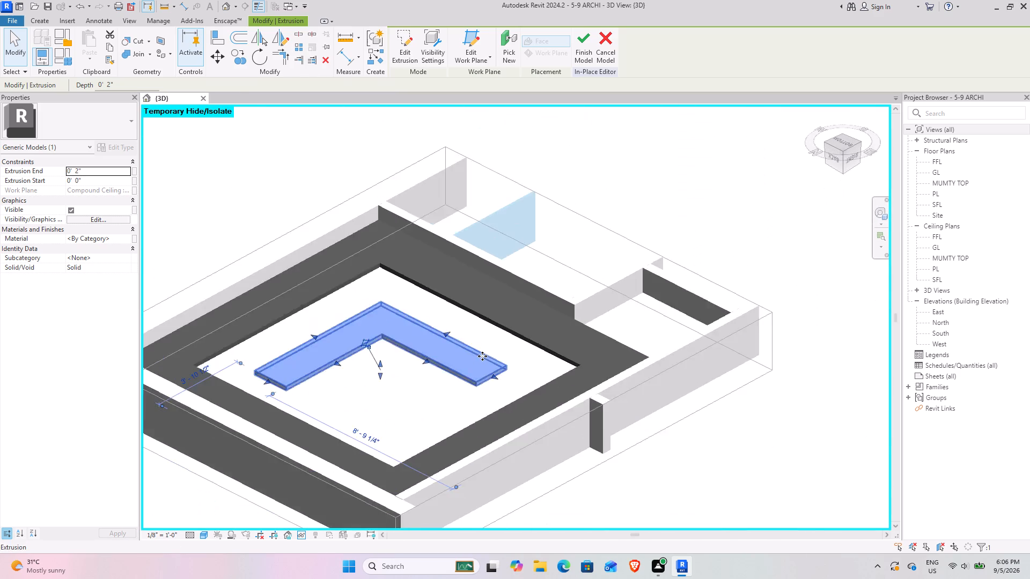
{"action": "scroll", "coordinate": [482, 356], "scroll_direction": "down", "scroll_amount": 4}
{"action": "left_click", "coordinate": [821, 375]}
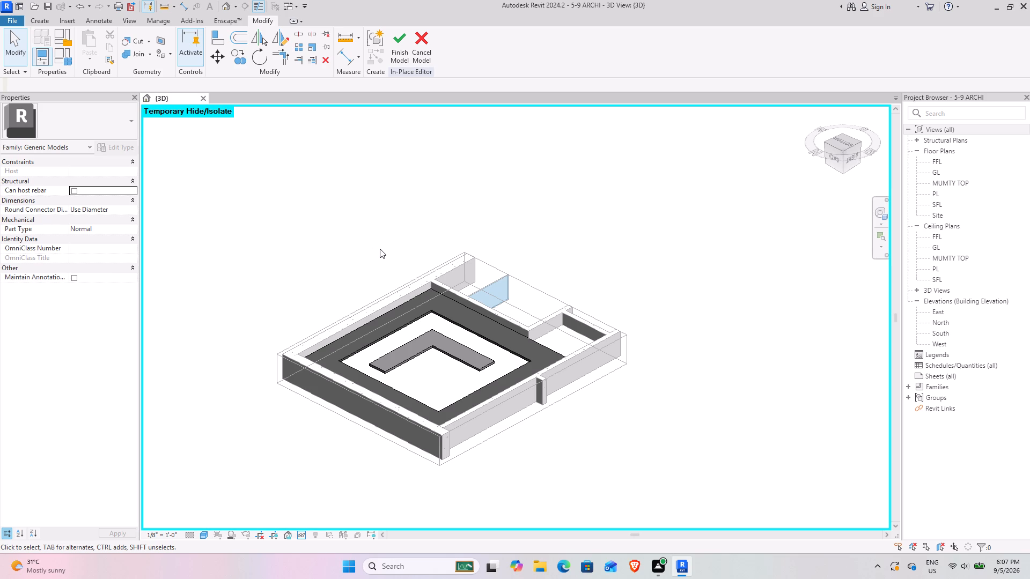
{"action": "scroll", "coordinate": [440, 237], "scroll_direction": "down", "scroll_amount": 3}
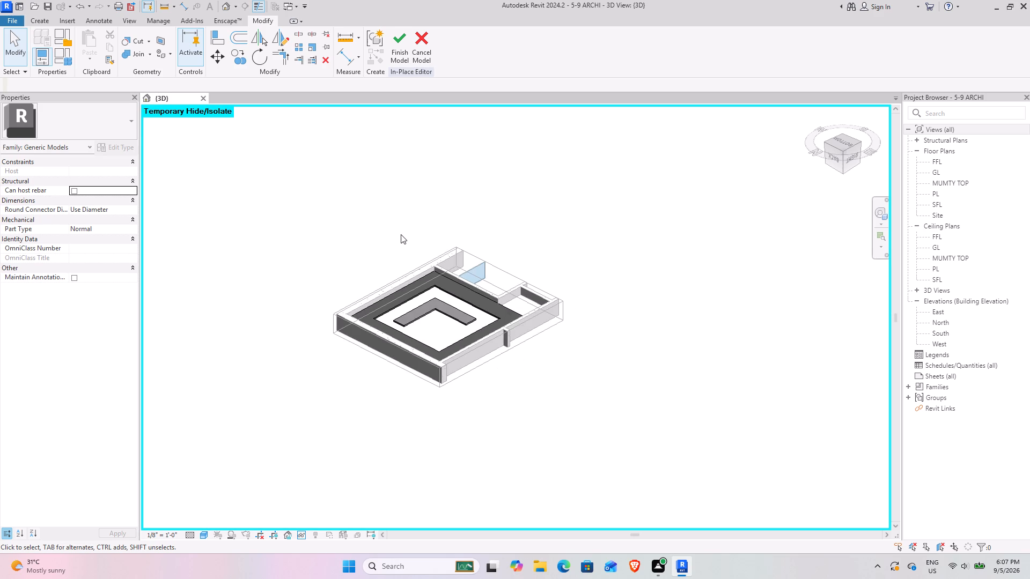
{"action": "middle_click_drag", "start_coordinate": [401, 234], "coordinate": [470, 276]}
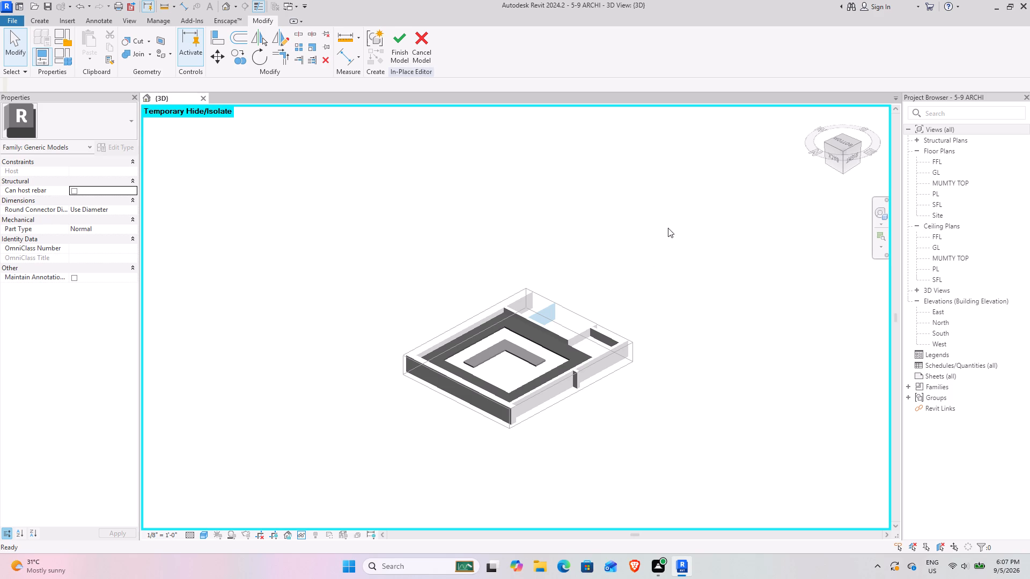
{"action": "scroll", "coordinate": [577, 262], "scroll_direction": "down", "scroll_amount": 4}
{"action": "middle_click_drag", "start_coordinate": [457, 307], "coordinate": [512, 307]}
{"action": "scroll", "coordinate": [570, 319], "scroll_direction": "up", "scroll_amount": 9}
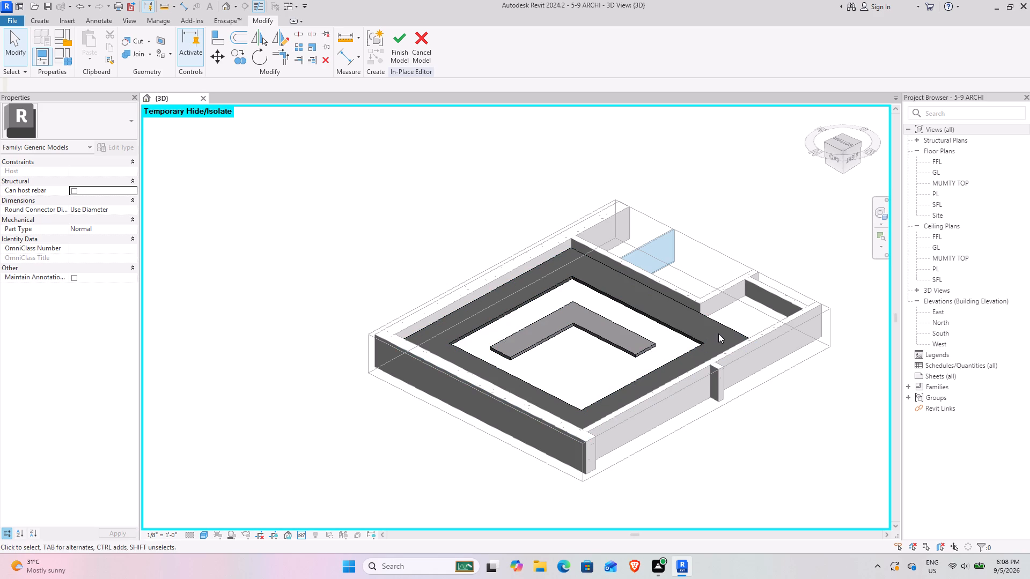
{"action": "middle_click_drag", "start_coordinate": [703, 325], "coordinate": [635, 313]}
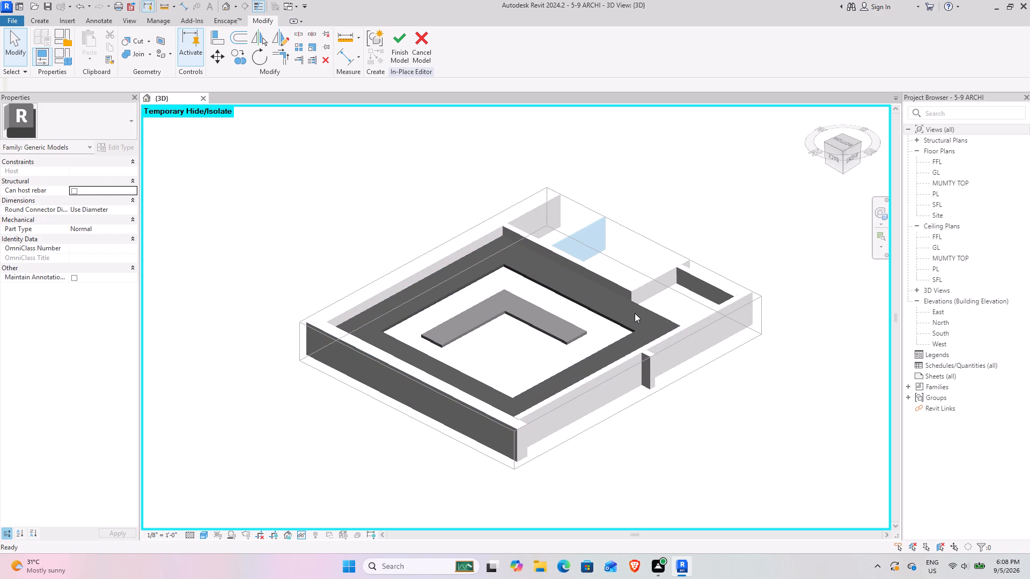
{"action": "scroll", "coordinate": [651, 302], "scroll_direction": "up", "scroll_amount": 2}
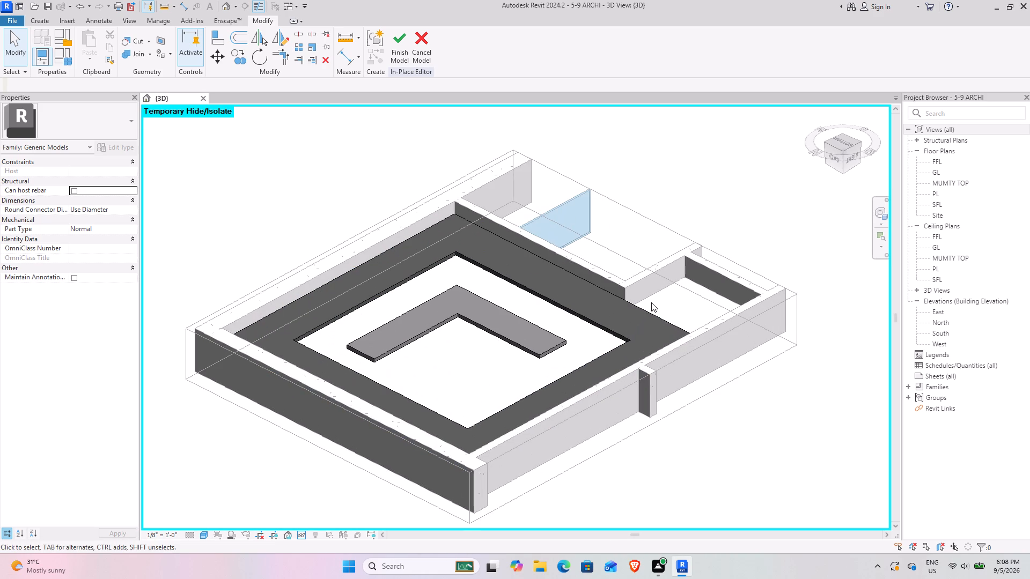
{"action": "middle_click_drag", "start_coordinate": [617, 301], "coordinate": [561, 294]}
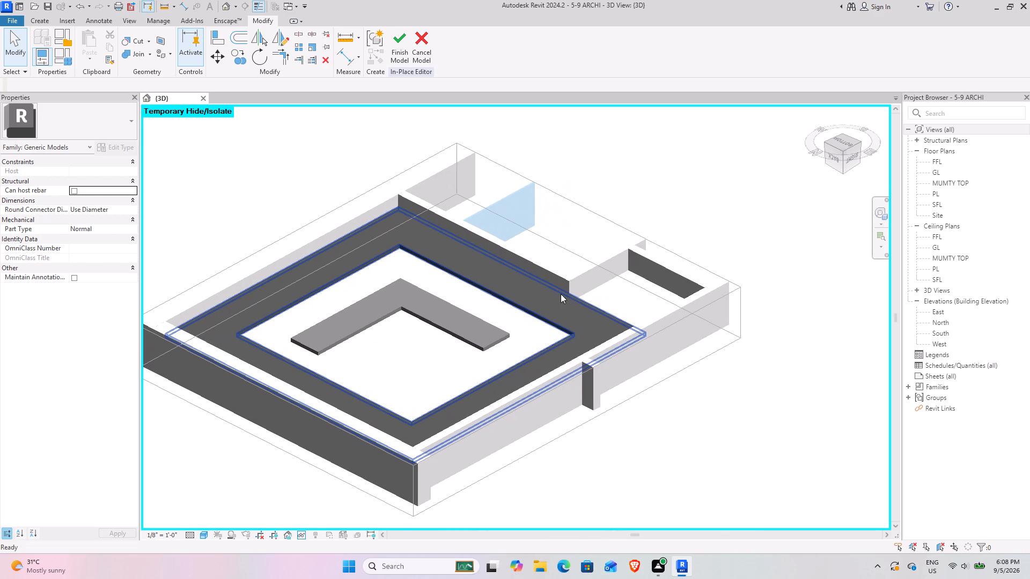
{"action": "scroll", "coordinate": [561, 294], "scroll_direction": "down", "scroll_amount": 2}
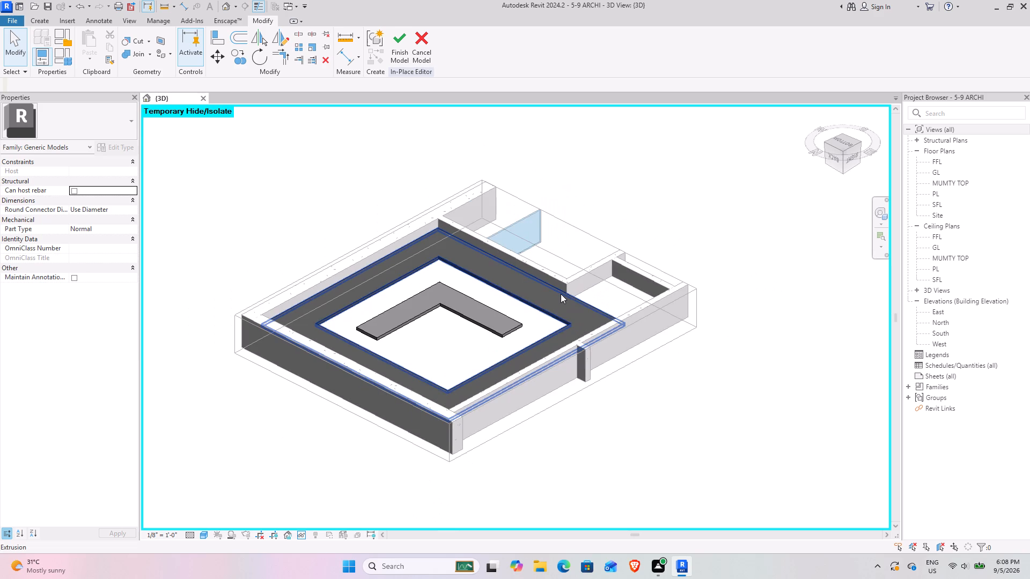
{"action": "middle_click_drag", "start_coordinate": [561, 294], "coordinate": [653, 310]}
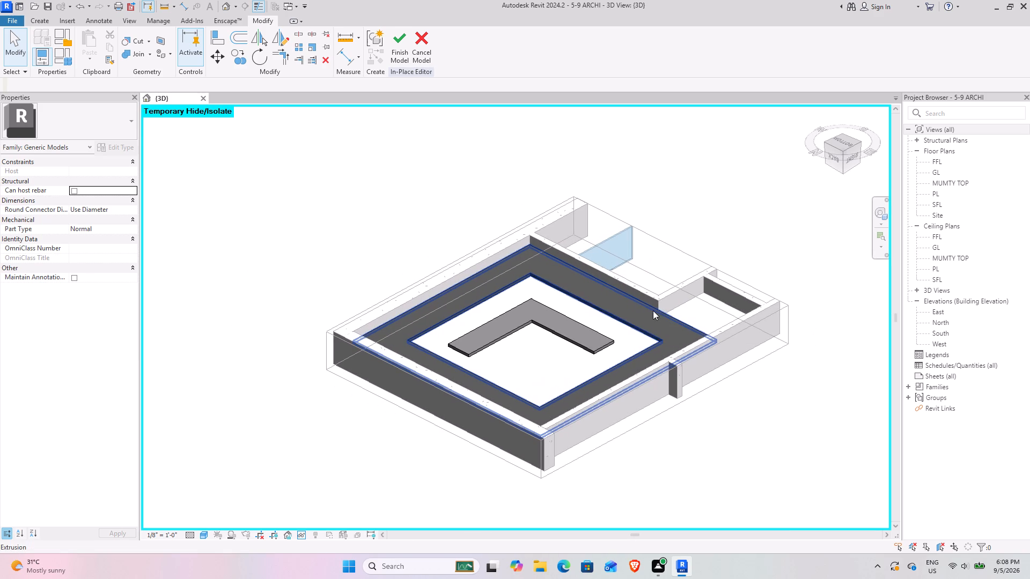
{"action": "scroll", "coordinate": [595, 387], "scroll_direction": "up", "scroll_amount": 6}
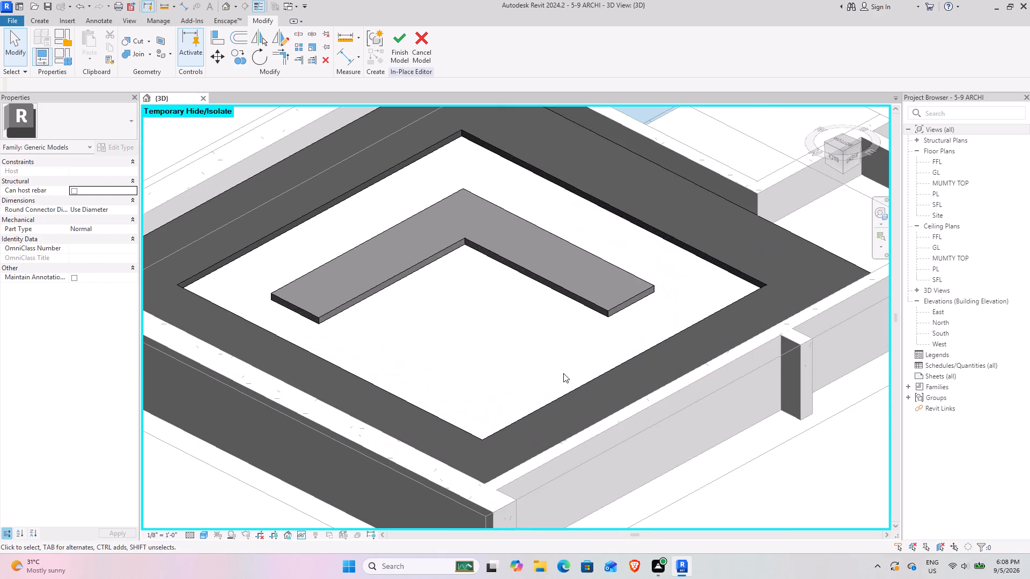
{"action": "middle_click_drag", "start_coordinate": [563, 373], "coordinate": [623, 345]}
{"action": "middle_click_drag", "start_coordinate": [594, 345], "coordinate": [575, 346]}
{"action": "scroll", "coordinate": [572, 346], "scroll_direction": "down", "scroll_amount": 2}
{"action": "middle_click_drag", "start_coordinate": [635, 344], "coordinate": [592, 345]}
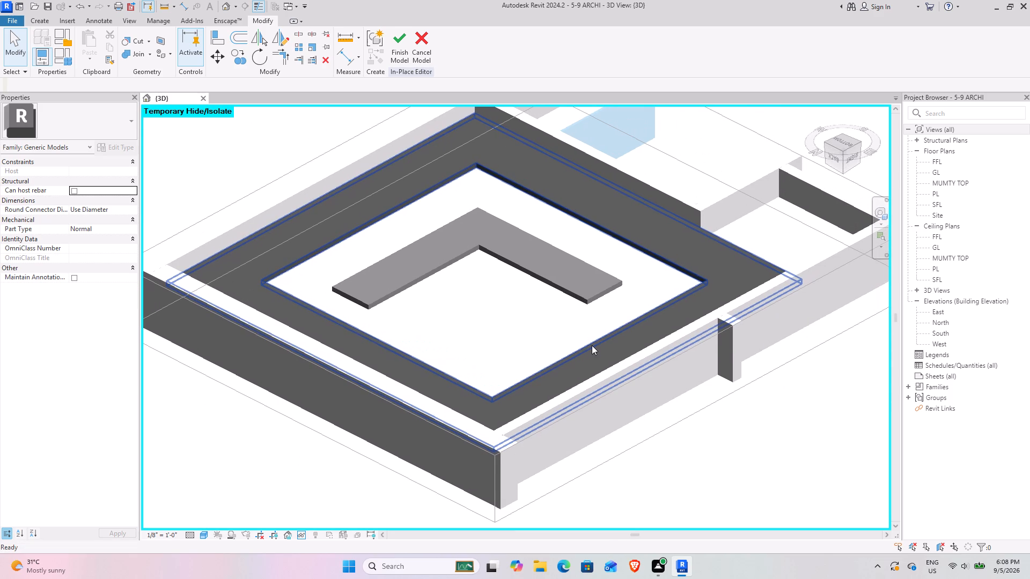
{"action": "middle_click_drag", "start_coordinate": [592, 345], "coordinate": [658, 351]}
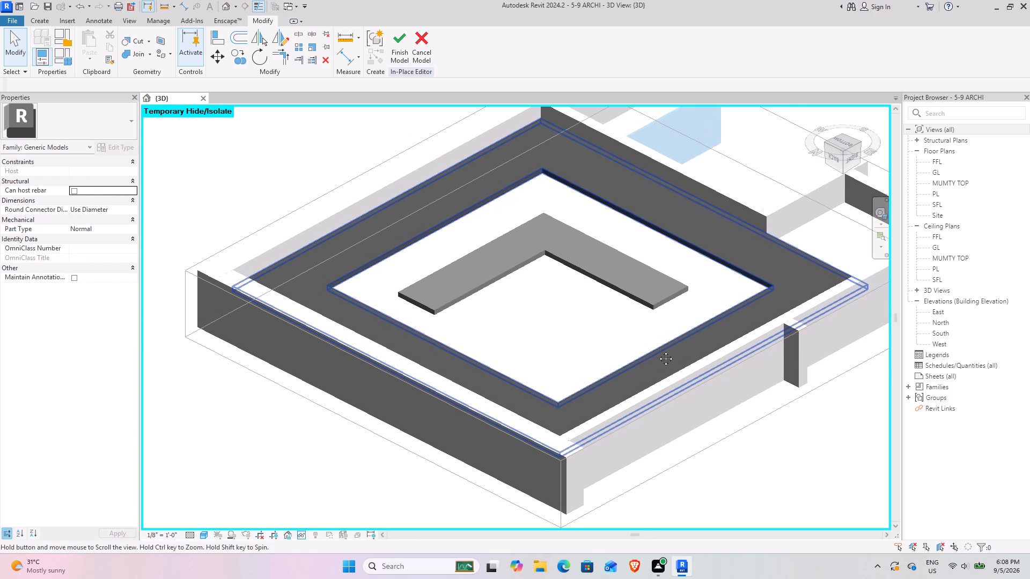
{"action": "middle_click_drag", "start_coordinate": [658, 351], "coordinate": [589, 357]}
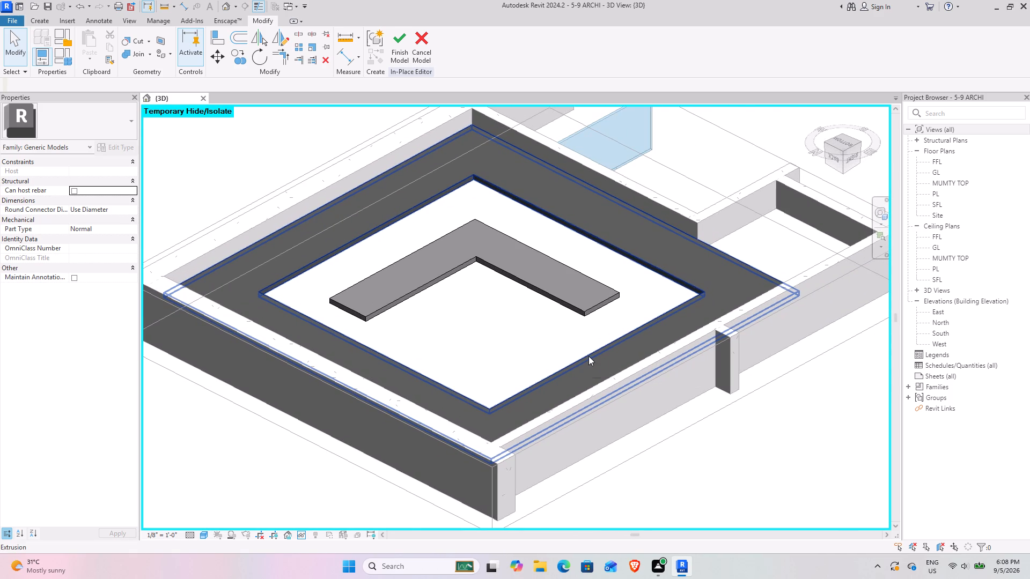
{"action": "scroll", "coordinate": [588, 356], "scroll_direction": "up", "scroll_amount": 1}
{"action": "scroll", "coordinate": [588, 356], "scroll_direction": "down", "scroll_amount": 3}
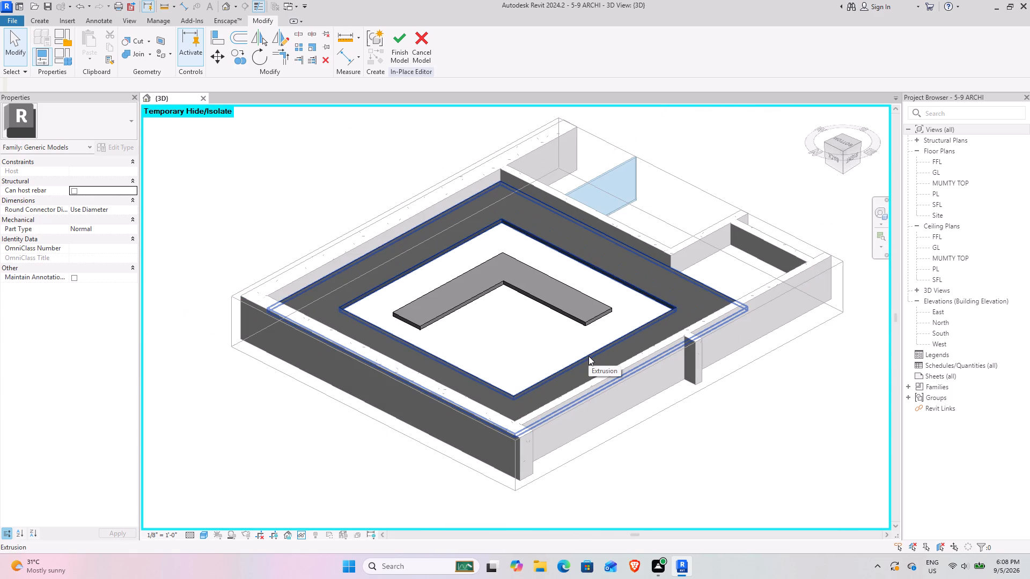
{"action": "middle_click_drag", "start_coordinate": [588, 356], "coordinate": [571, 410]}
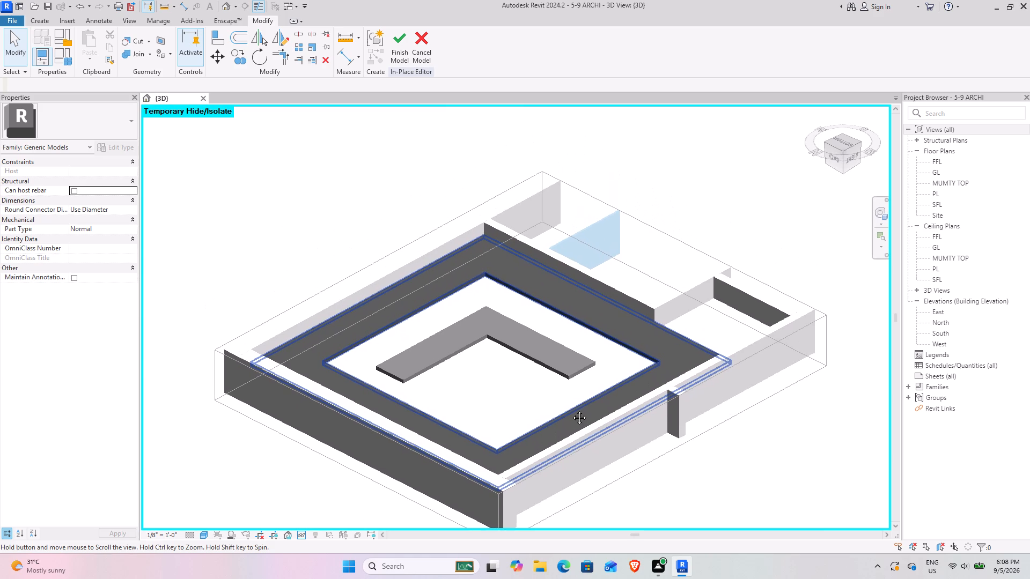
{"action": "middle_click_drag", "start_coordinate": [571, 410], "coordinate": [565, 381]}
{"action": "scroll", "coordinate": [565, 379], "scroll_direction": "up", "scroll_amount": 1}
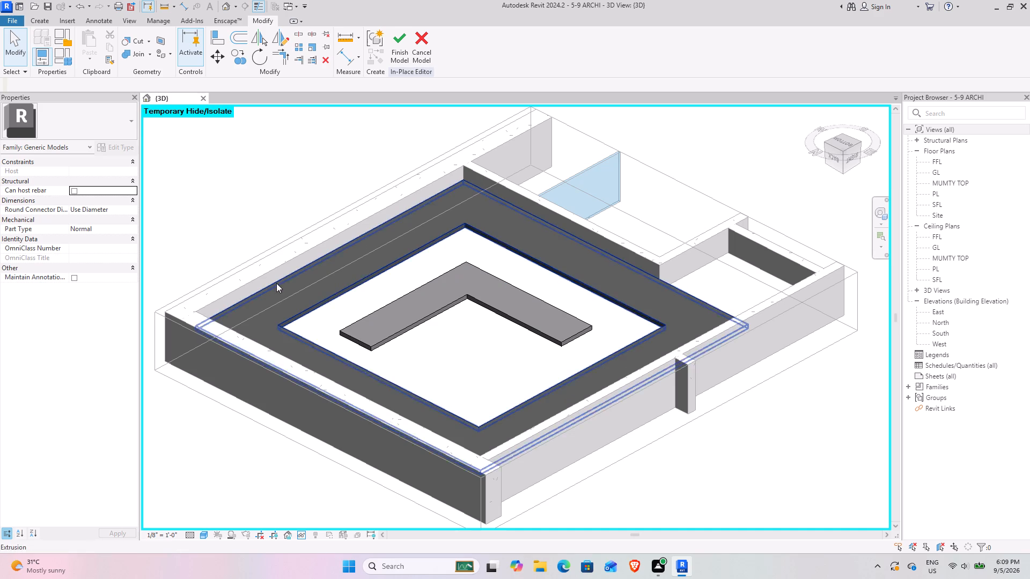
Select the rectangular border extrusion to review its start and end offsets, and examine the whole ceiling from a lower angle.
{"action": "left_click", "coordinate": [386, 219]}
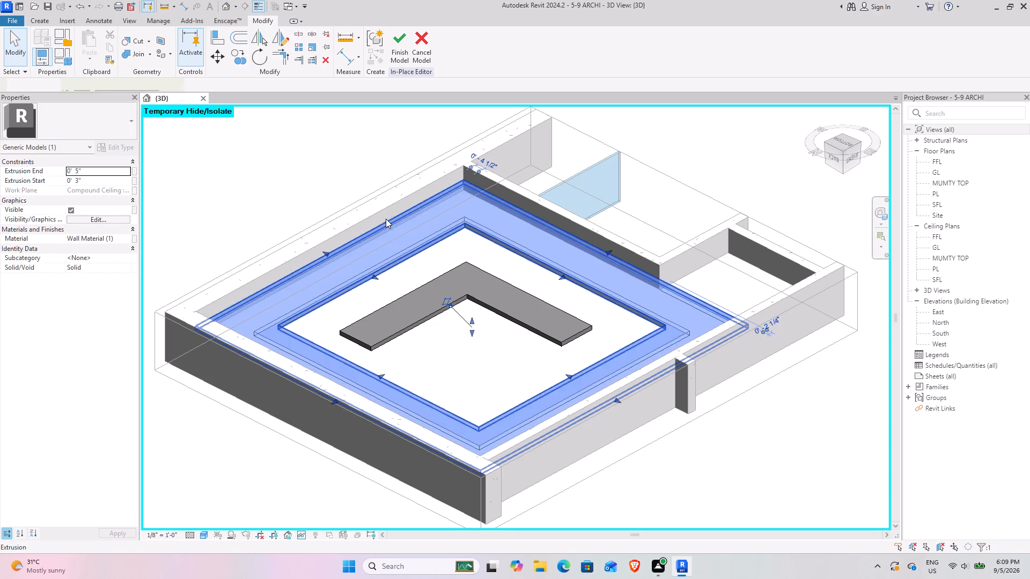
{"action": "left_click", "coordinate": [236, 167]}
{"action": "left_click", "coordinate": [505, 242]}
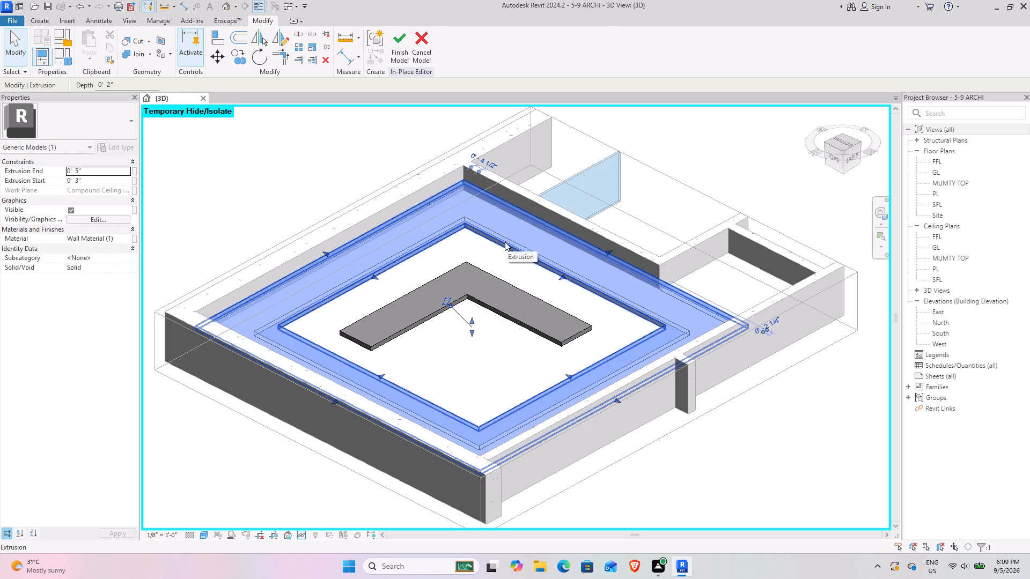
{"action": "left_click", "coordinate": [485, 262]}
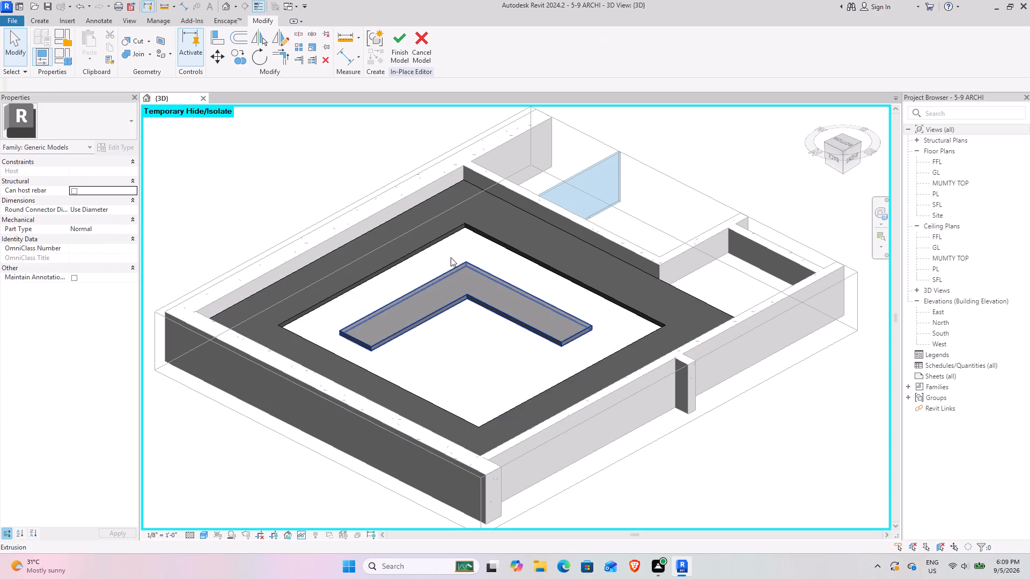
{"action": "scroll", "coordinate": [608, 270], "scroll_direction": "down", "scroll_amount": 5}
{"action": "middle_click_drag", "start_coordinate": [547, 271], "coordinate": [460, 235]}
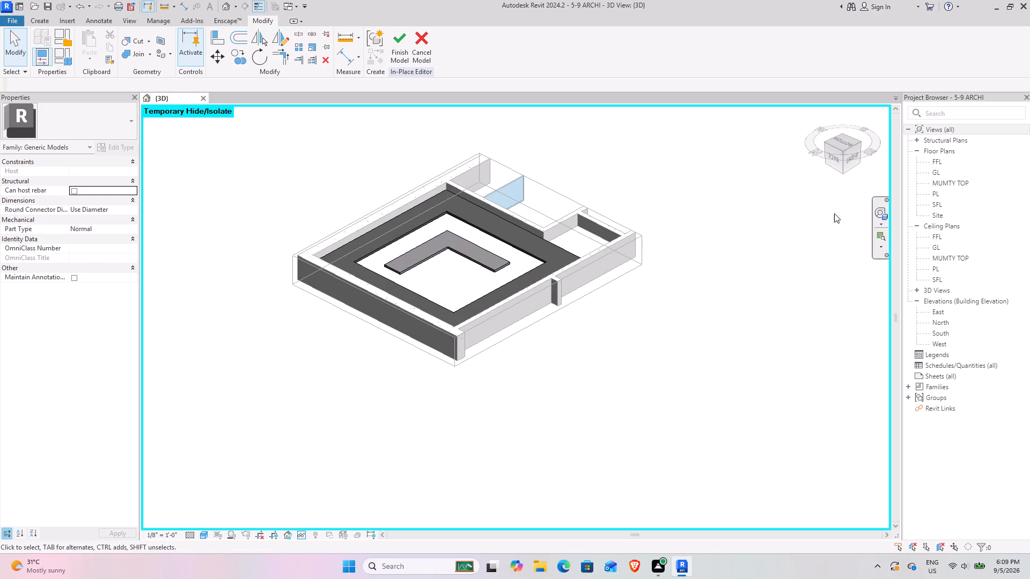
{"action": "left_click_drag", "start_coordinate": [842, 153], "coordinate": [797, 138]}
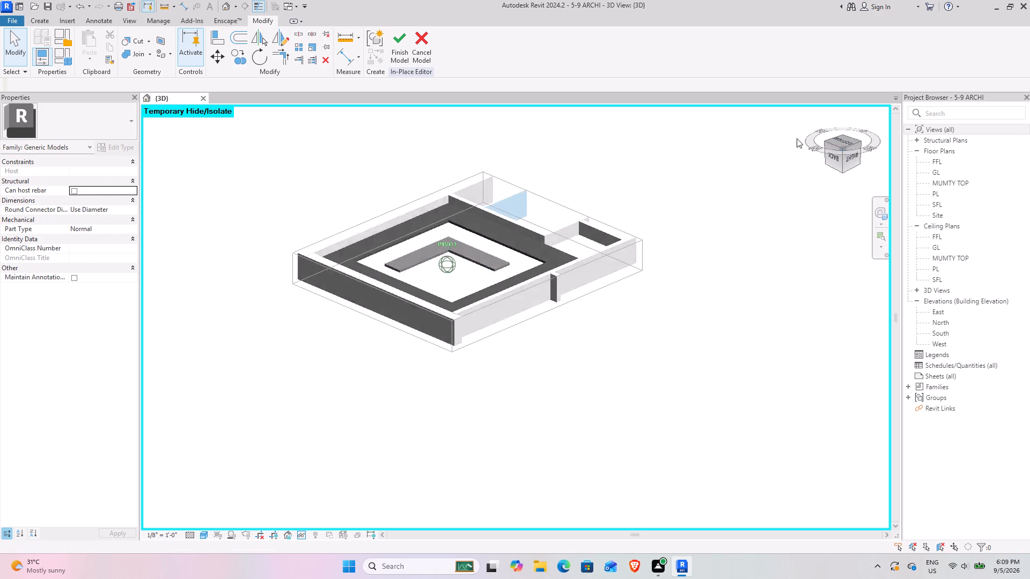
Examine the false ceiling's border and L-shaped panel from underneath and close up, selecting the border extrusion to review its start and end offsets.
{"action": "left_click_drag", "start_coordinate": [797, 138], "coordinate": [473, 166]}
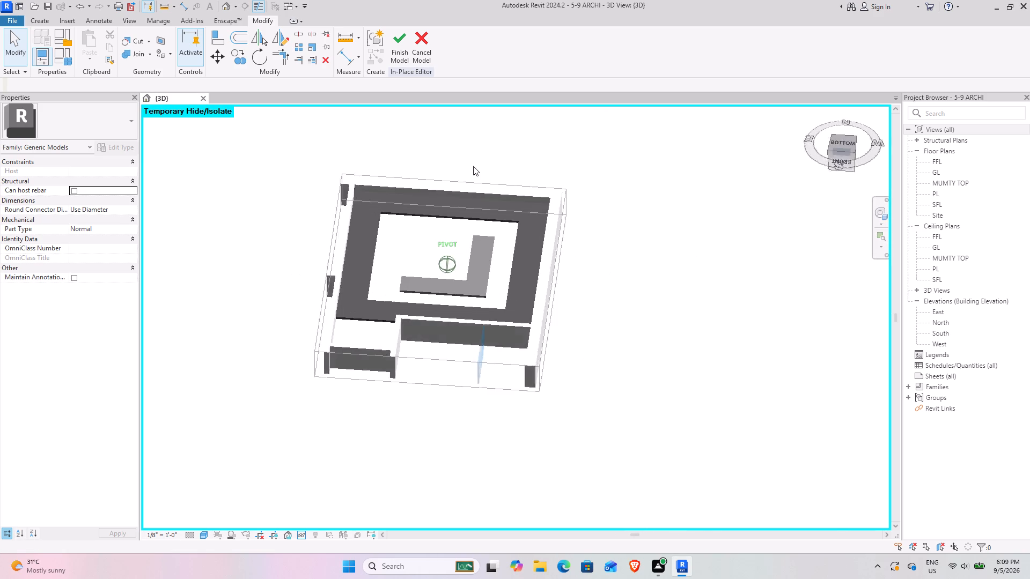
{"action": "left_click_drag", "start_coordinate": [473, 166], "coordinate": [863, 150]}
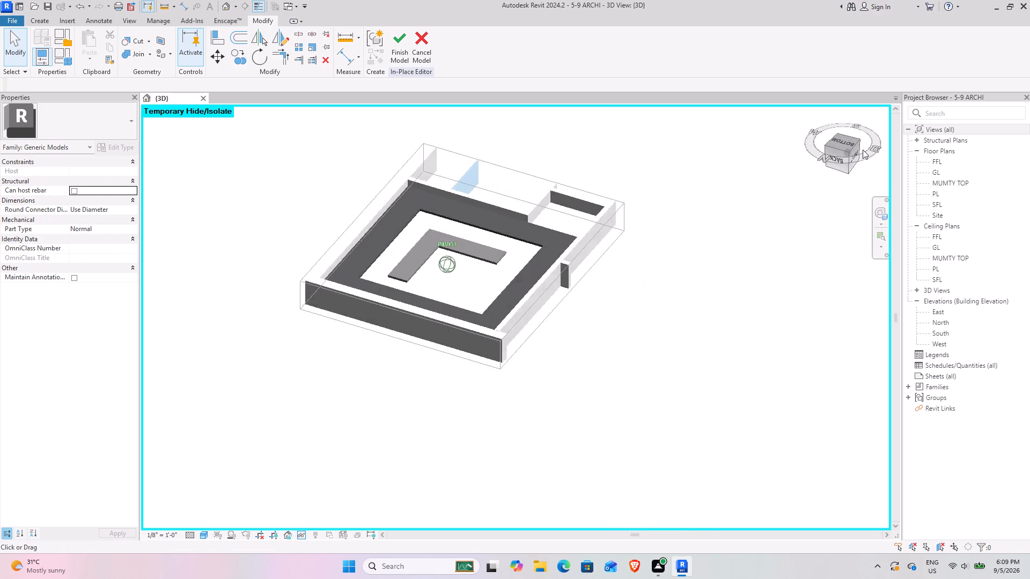
{"action": "left_click_drag", "start_coordinate": [863, 150], "coordinate": [823, 156]}
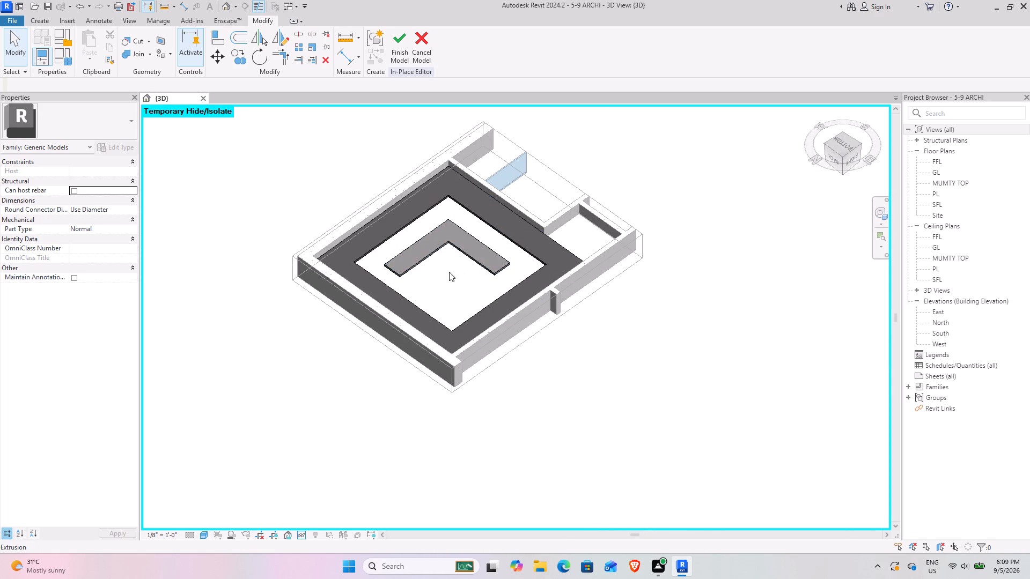
{"action": "scroll", "coordinate": [435, 269], "scroll_direction": "up", "scroll_amount": 9}
{"action": "middle_click_drag", "start_coordinate": [439, 264], "coordinate": [467, 410]}
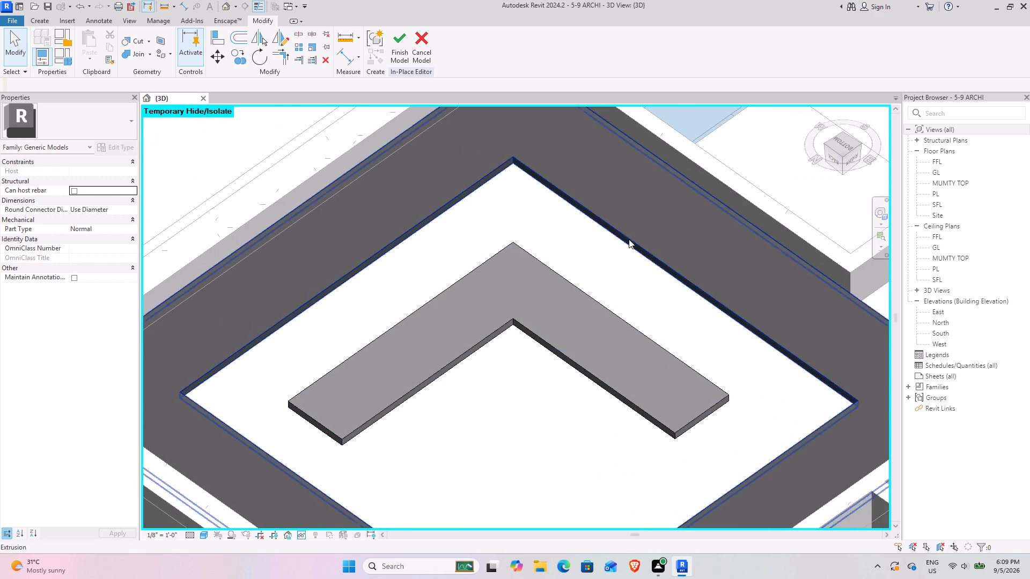
{"action": "left_click", "coordinate": [593, 208]}
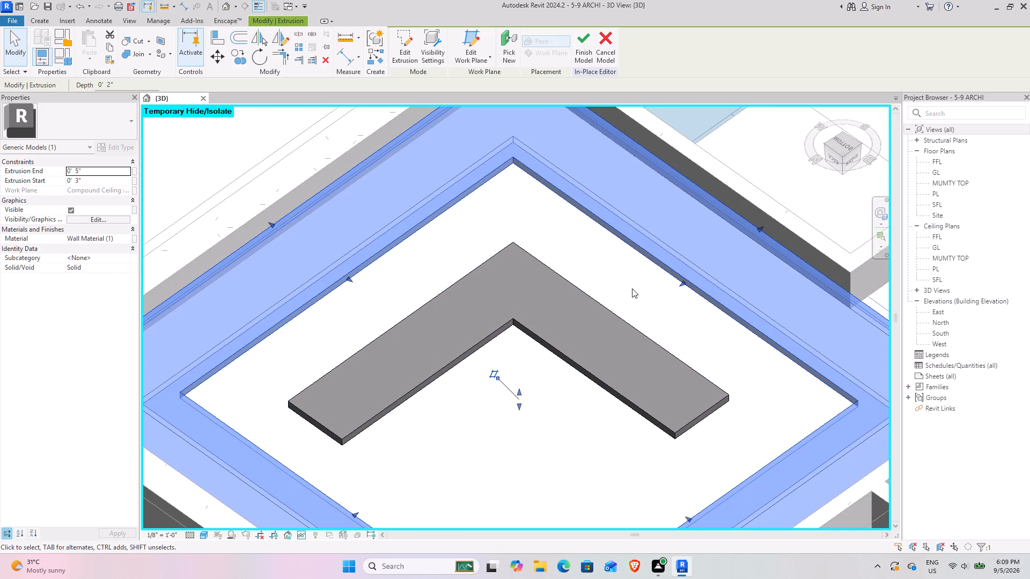
{"action": "left_click", "coordinate": [632, 288]}
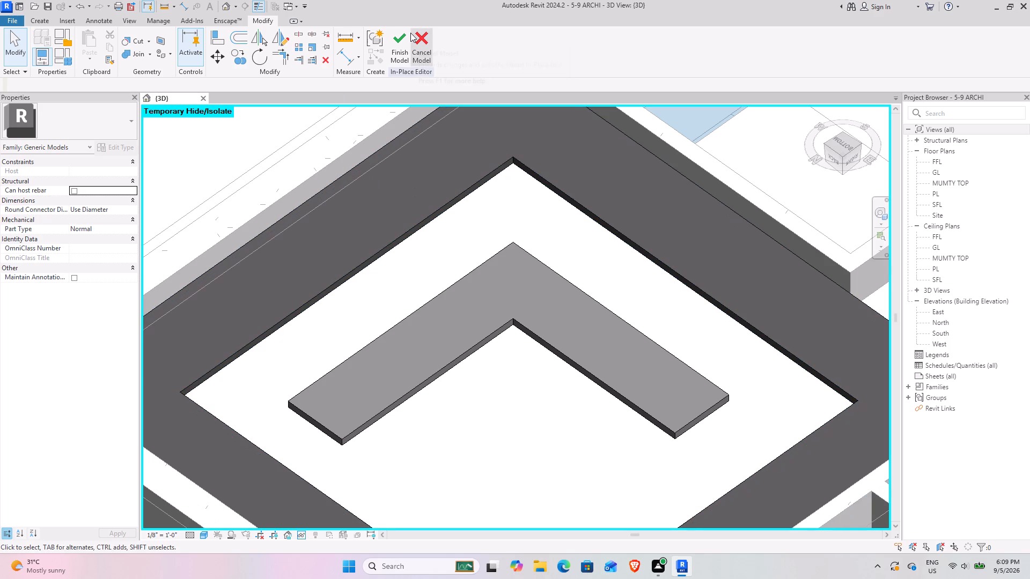
Finish the in-place editing of the bedroom's ceiling model.
{"action": "left_click", "coordinate": [403, 47]}
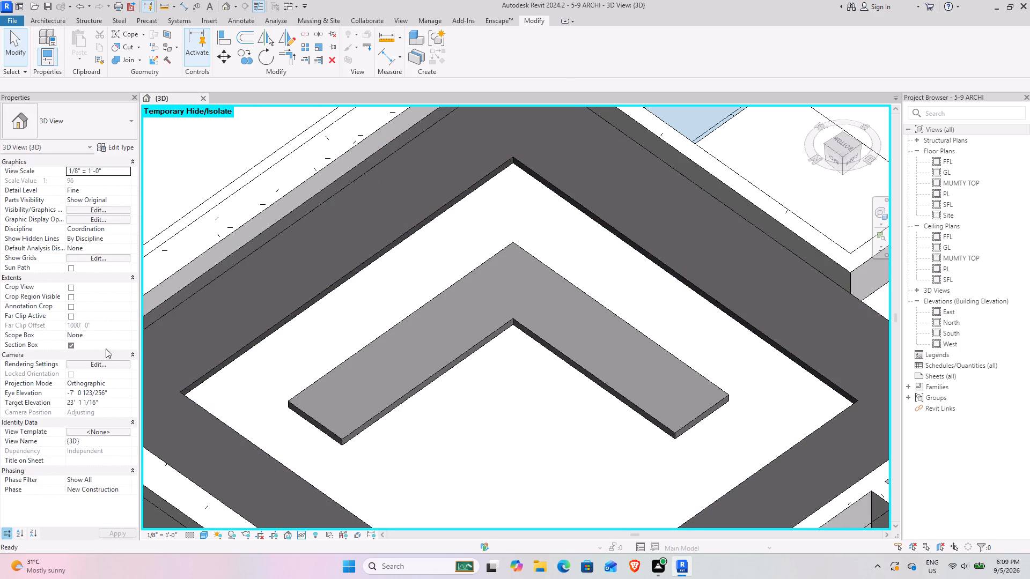
Turn off the 3D view's section box and look at the whole ground floor from above its right-back corner.
{"action": "left_click", "coordinate": [73, 345]}
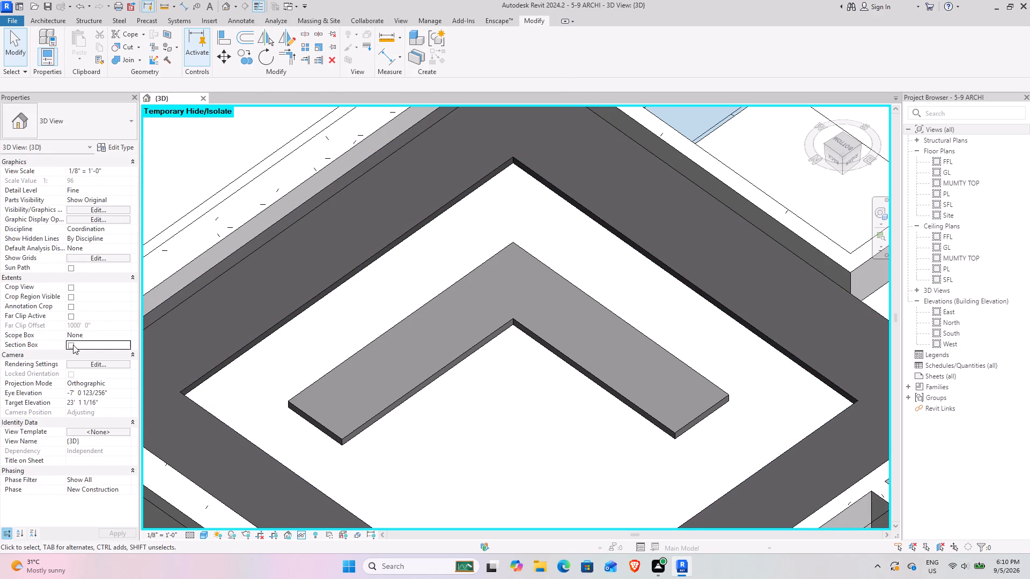
{"action": "scroll", "coordinate": [350, 311], "scroll_direction": "down", "scroll_amount": 6}
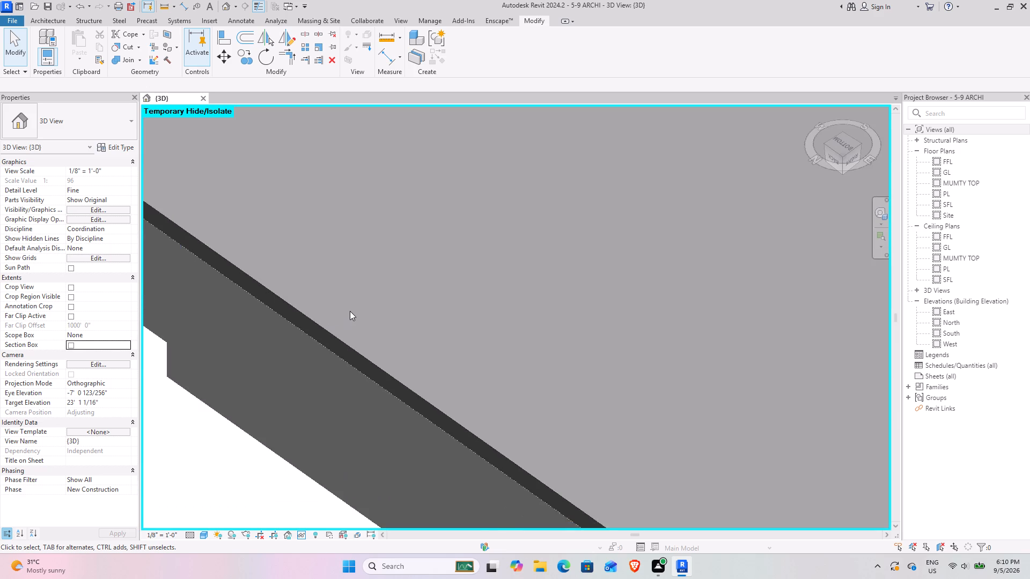
{"action": "scroll", "coordinate": [350, 311], "scroll_direction": "down", "scroll_amount": 9}
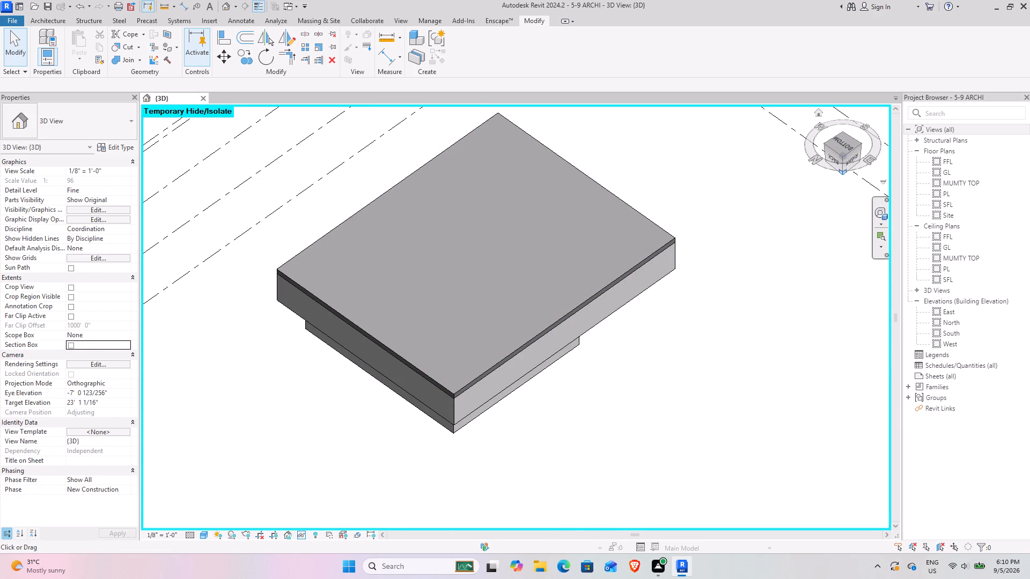
{"action": "left_click", "coordinate": [843, 179]}
{"action": "scroll", "coordinate": [565, 314], "scroll_direction": "up", "scroll_amount": 4}
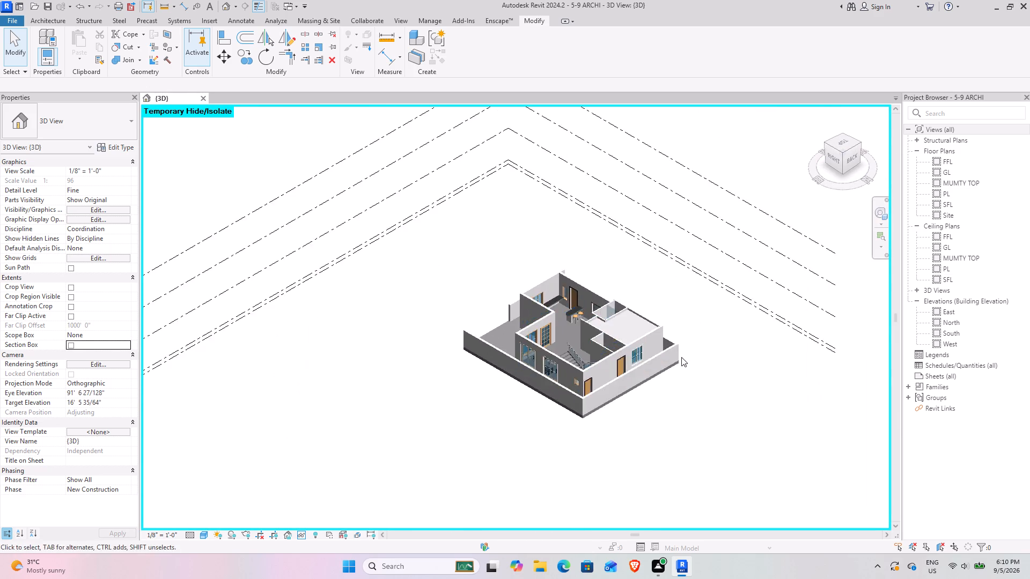
{"action": "scroll", "coordinate": [681, 356], "scroll_direction": "up", "scroll_amount": 9}
Examine the stair, living area and front entrance from above, selecting the wall with the entrance door to review its properties.
{"action": "middle_click_drag", "start_coordinate": [443, 351], "coordinate": [446, 351], "text": "shift"}
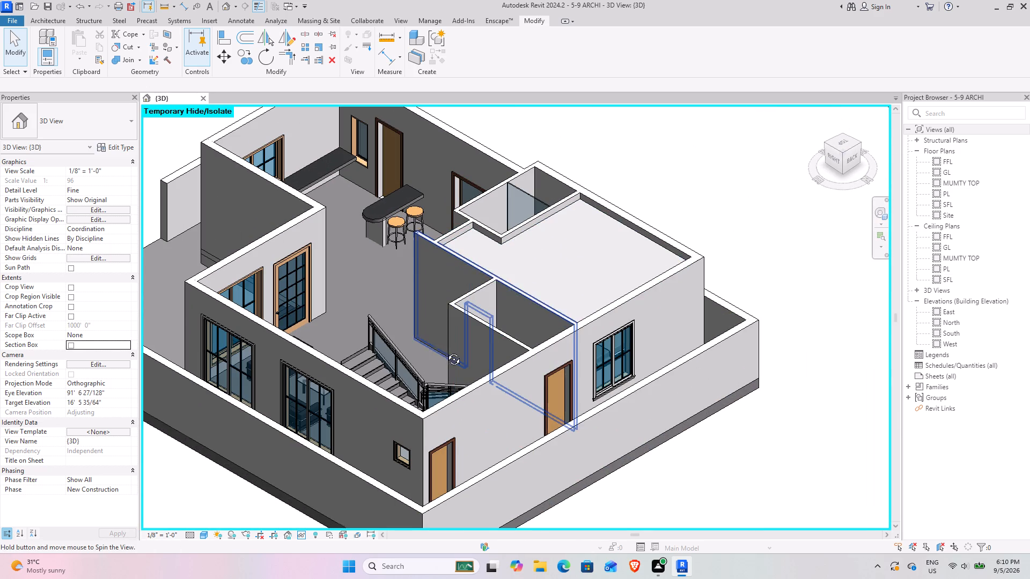
{"action": "middle_click_drag", "start_coordinate": [446, 351], "coordinate": [603, 353], "text": "shift"}
{"action": "middle_click_drag", "start_coordinate": [458, 289], "coordinate": [811, 463]}
{"action": "middle_click_drag", "start_coordinate": [414, 349], "coordinate": [546, 365], "text": "shift"}
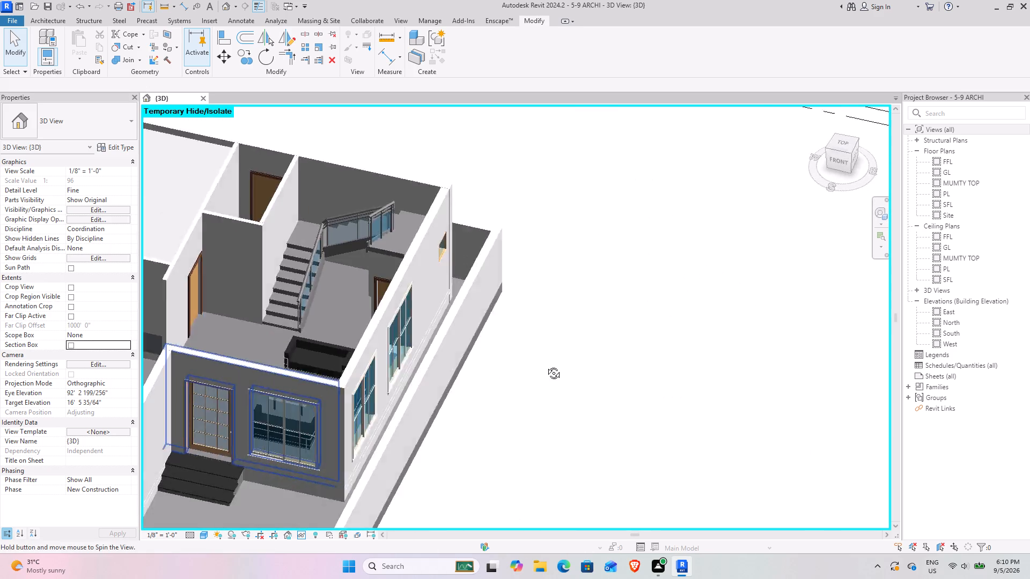
{"action": "middle_click_drag", "start_coordinate": [546, 365], "coordinate": [557, 361], "text": "shift"}
{"action": "middle_click_drag", "start_coordinate": [491, 404], "coordinate": [727, 226]}
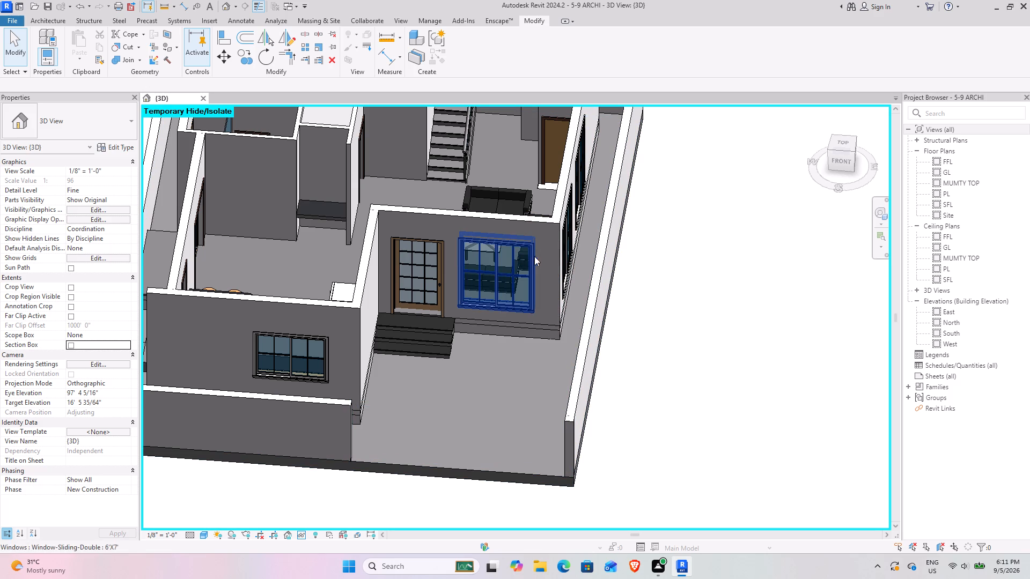
{"action": "left_click", "coordinate": [496, 214]}
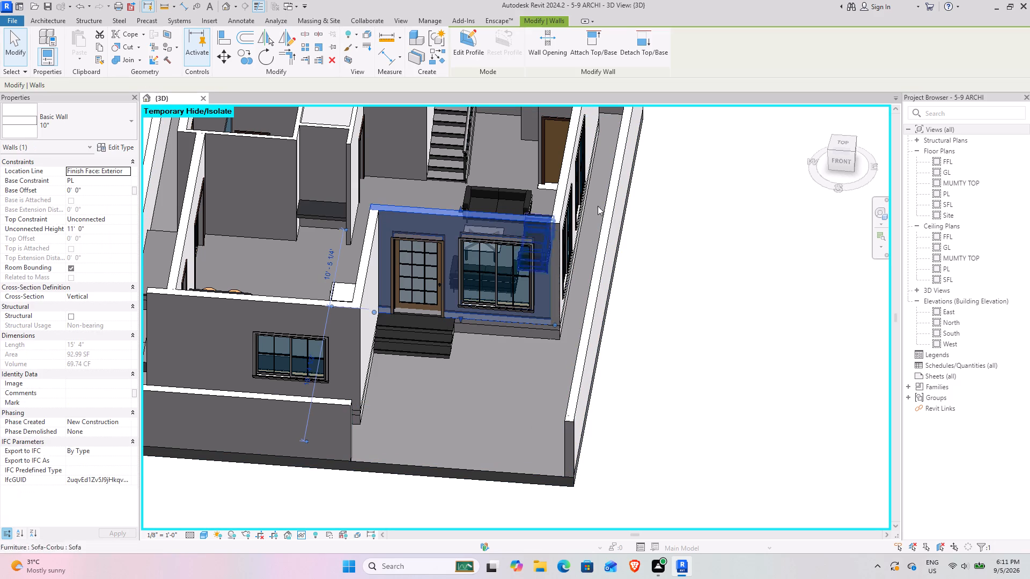
{"action": "left_click", "coordinate": [697, 210]}
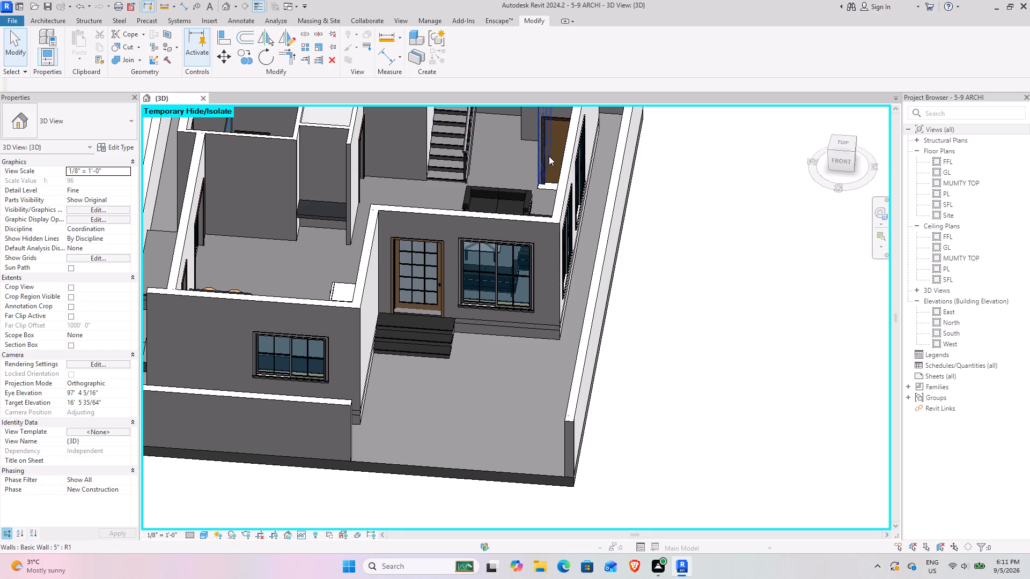
{"action": "scroll", "coordinate": [555, 174], "scroll_direction": "down", "scroll_amount": 2}
{"action": "scroll", "coordinate": [555, 174], "scroll_direction": "up", "scroll_amount": 1}
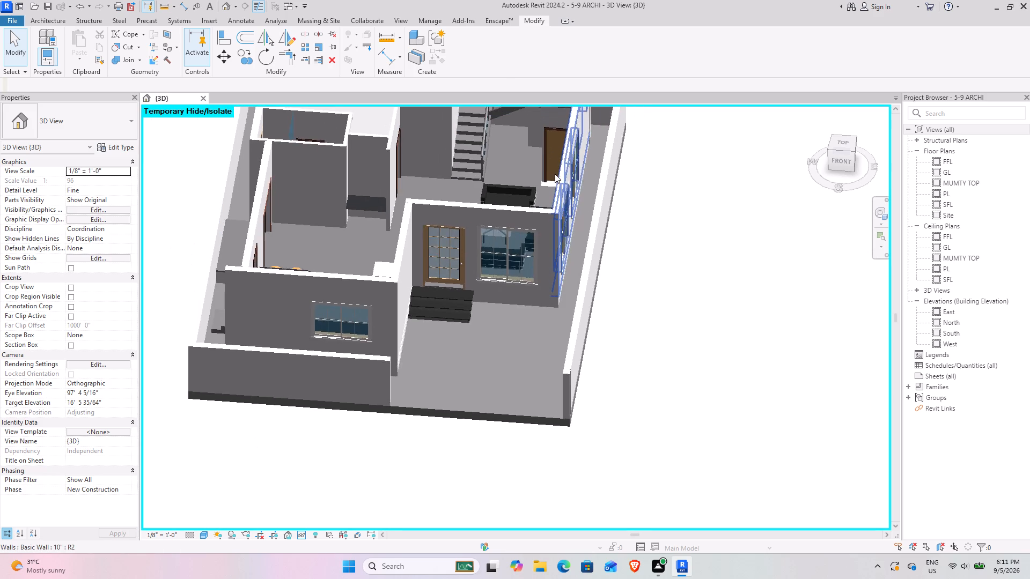
{"action": "scroll", "coordinate": [555, 174], "scroll_direction": "up", "scroll_amount": 4}
{"action": "scroll", "coordinate": [555, 174], "scroll_direction": "down", "scroll_amount": 2}
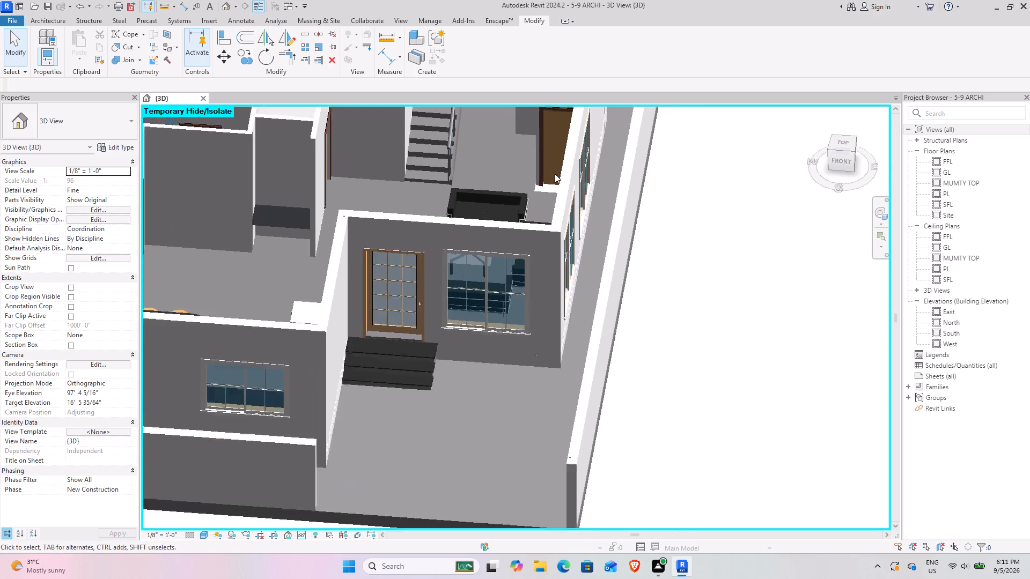
{"action": "scroll", "coordinate": [555, 174], "scroll_direction": "down", "scroll_amount": 5}
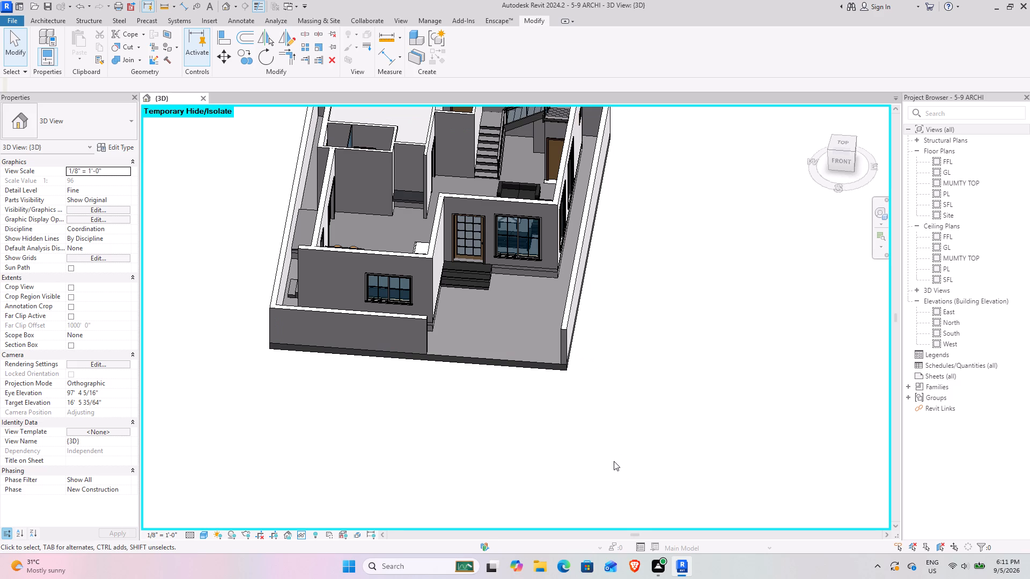
Examine the whole ground floor from the front-right corner, both from above and at a level elevation angle.
{"action": "middle_click_drag", "start_coordinate": [492, 261], "coordinate": [511, 278]}
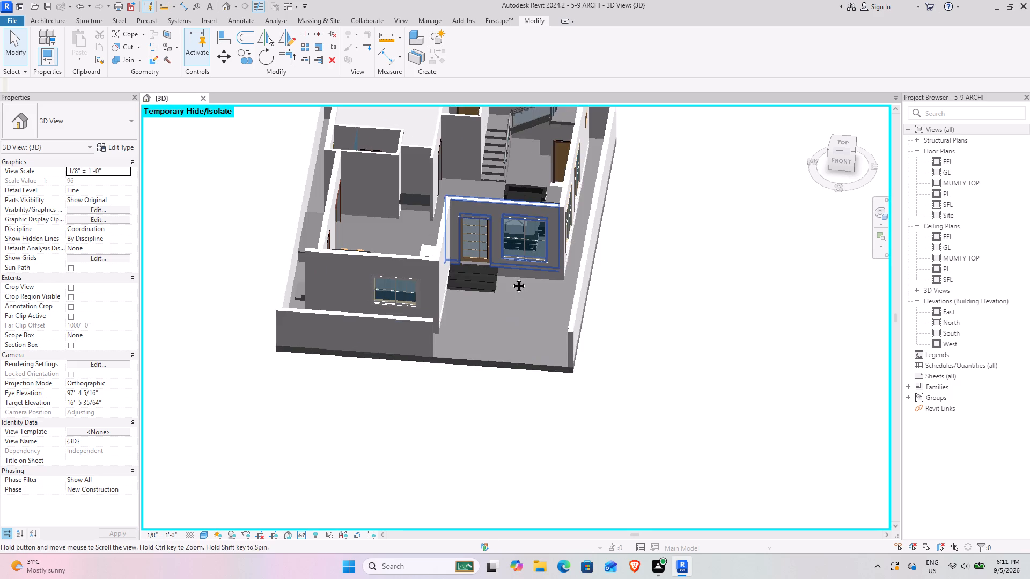
{"action": "middle_click_drag", "start_coordinate": [511, 278], "coordinate": [499, 412]}
{"action": "left_click_drag", "start_coordinate": [847, 150], "coordinate": [835, 146]}
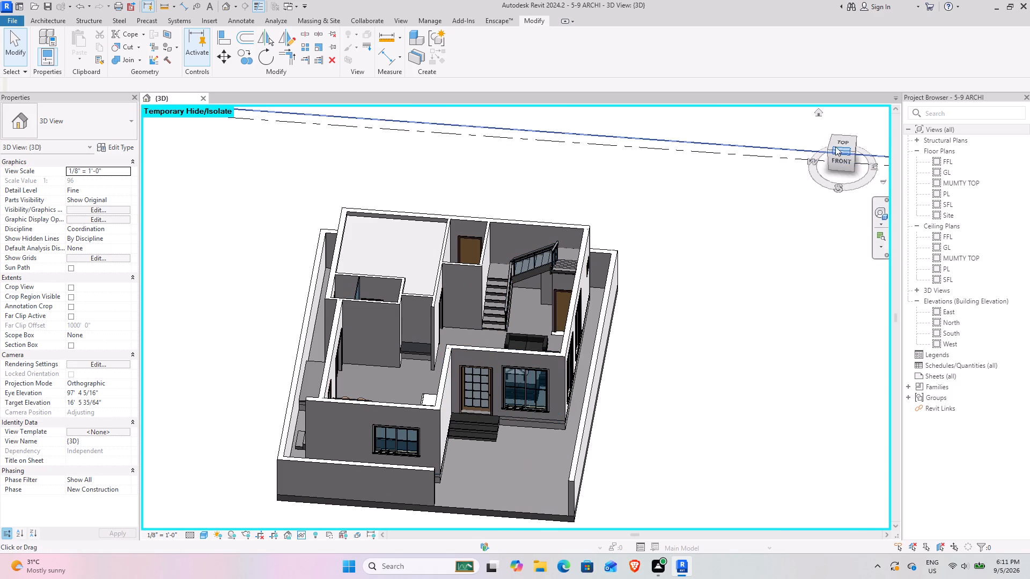
{"action": "left_click_drag", "start_coordinate": [835, 146], "coordinate": [733, 157]}
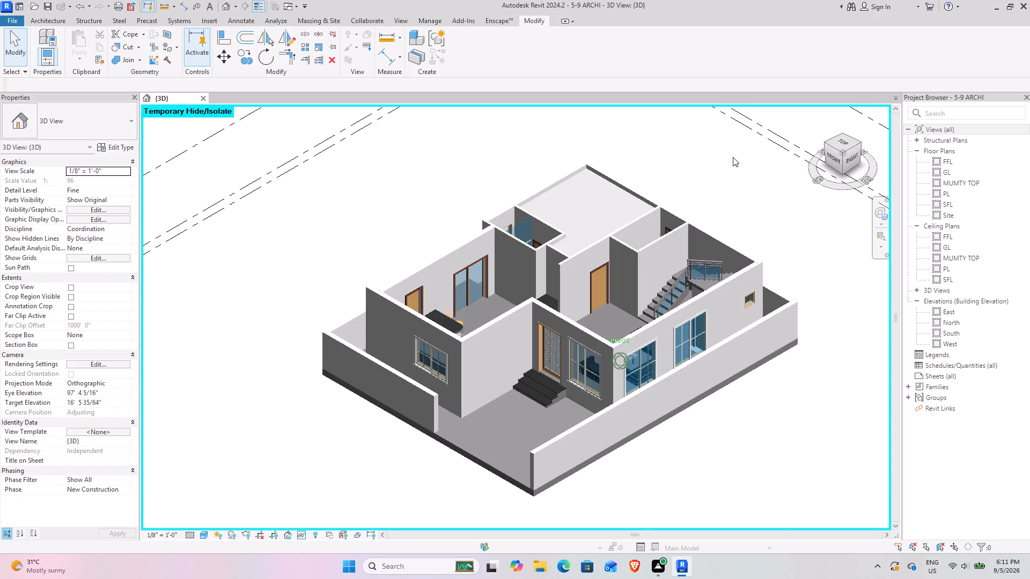
{"action": "left_click_drag", "start_coordinate": [733, 157], "coordinate": [787, 128]}
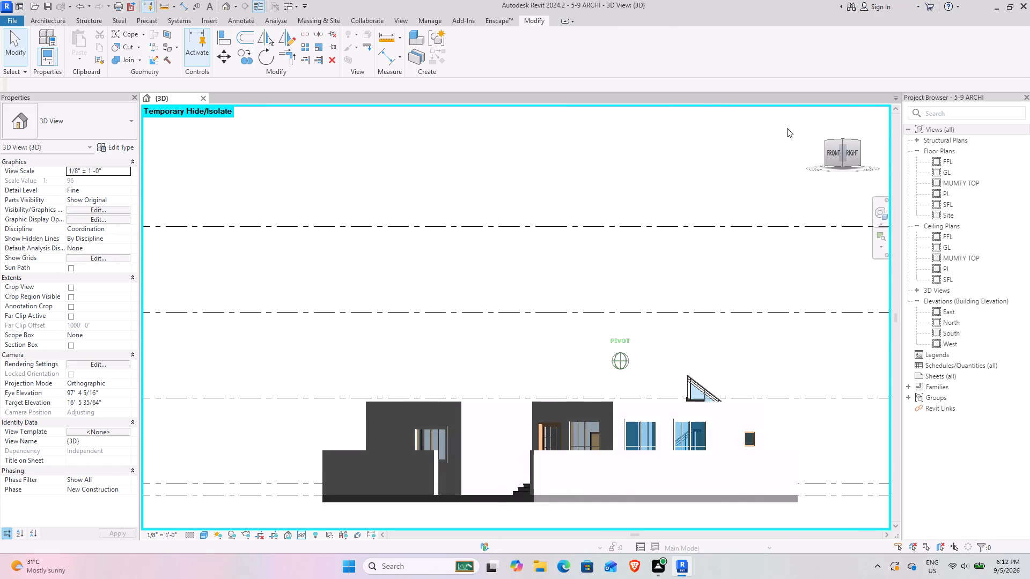
{"action": "left_click_drag", "start_coordinate": [787, 128], "coordinate": [805, 197]}
{"action": "scroll", "coordinate": [549, 359], "scroll_direction": "up", "scroll_amount": 4}
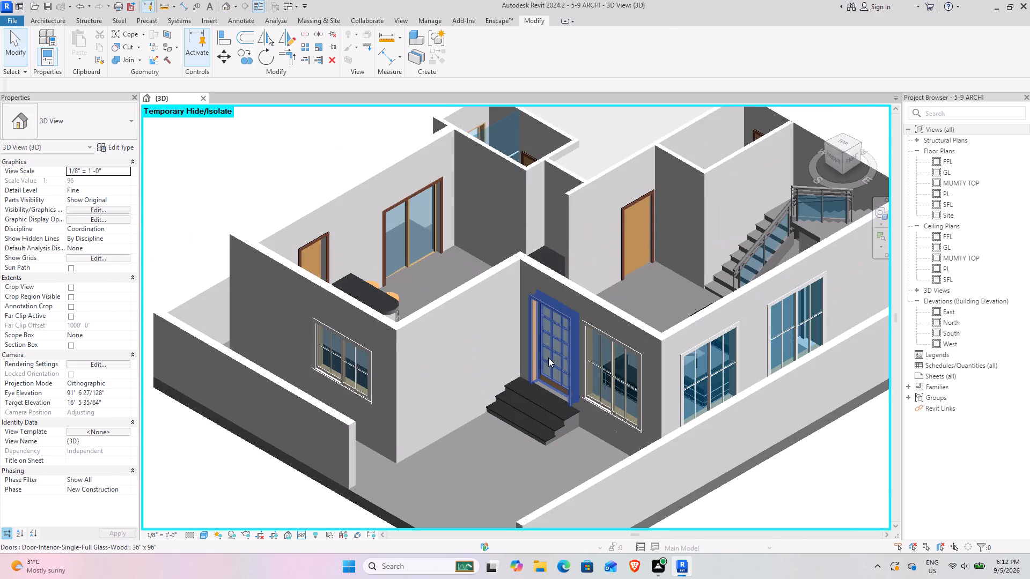
{"action": "middle_click_drag", "start_coordinate": [327, 380], "coordinate": [363, 359]}
{"action": "scroll", "coordinate": [502, 360], "scroll_direction": "down", "scroll_amount": 3}
{"action": "middle_click_drag", "start_coordinate": [605, 363], "coordinate": [516, 346]}
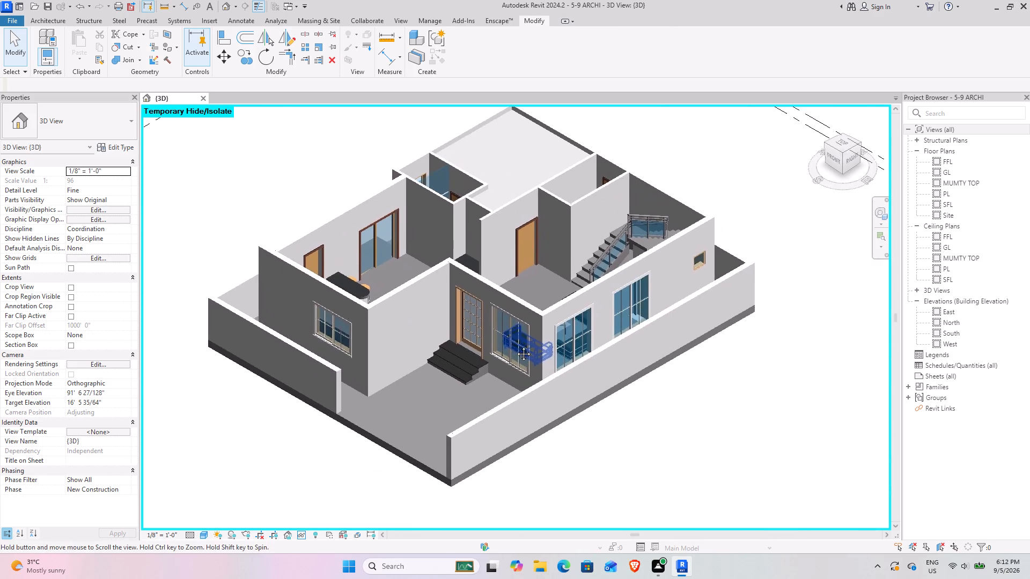
{"action": "middle_click_drag", "start_coordinate": [516, 346], "coordinate": [515, 346]}
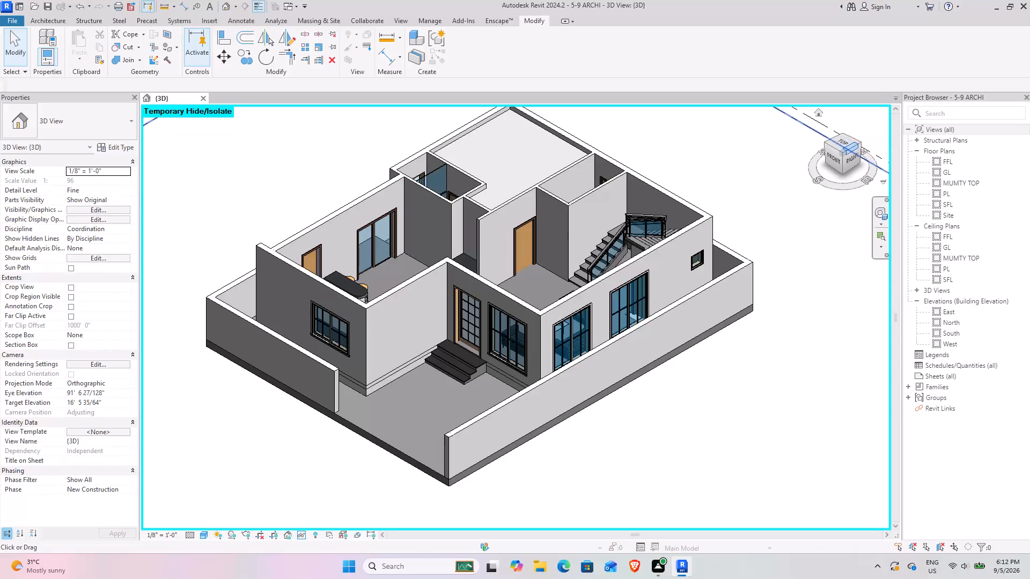
Examine the ground floor's room layout and the ceiling-covered bedroom from steep front, corner and right-side angles.
{"action": "left_click_drag", "start_coordinate": [844, 151], "coordinate": [202, 175]}
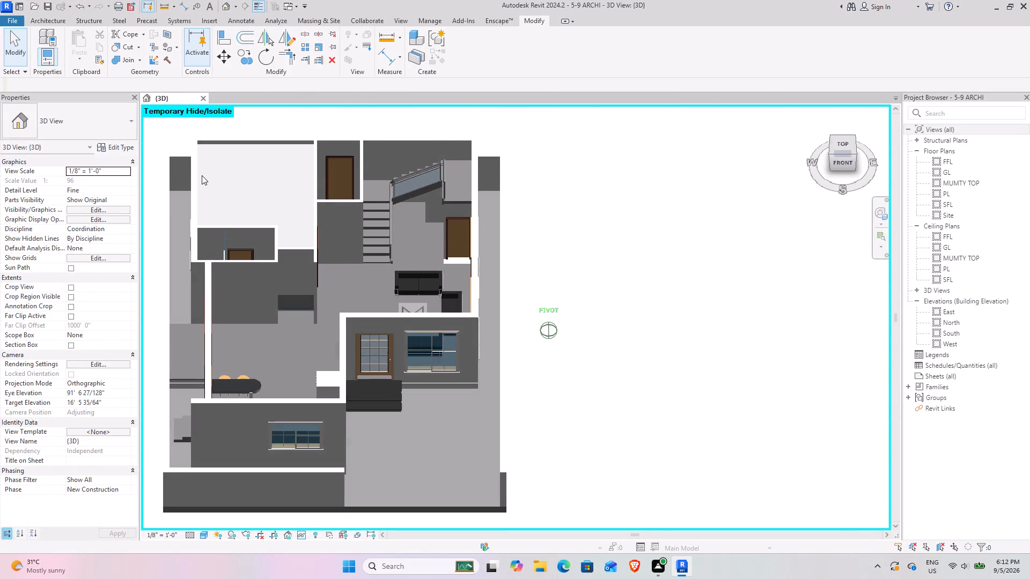
{"action": "left_click_drag", "start_coordinate": [202, 175], "coordinate": [144, 151]}
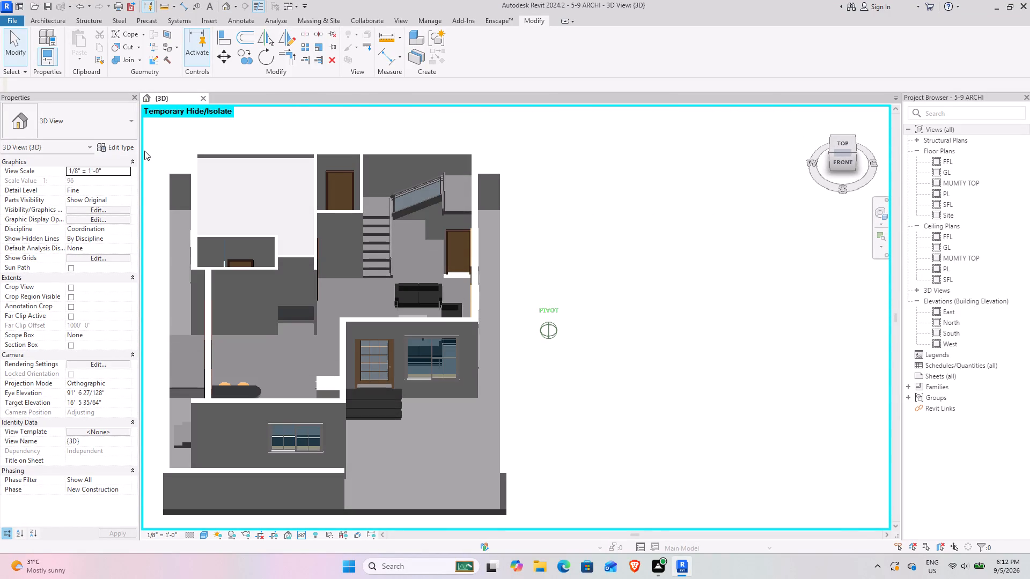
{"action": "left_click_drag", "start_coordinate": [144, 151], "coordinate": [143, 151]}
{"action": "middle_click_drag", "start_coordinate": [387, 335], "coordinate": [600, 291]}
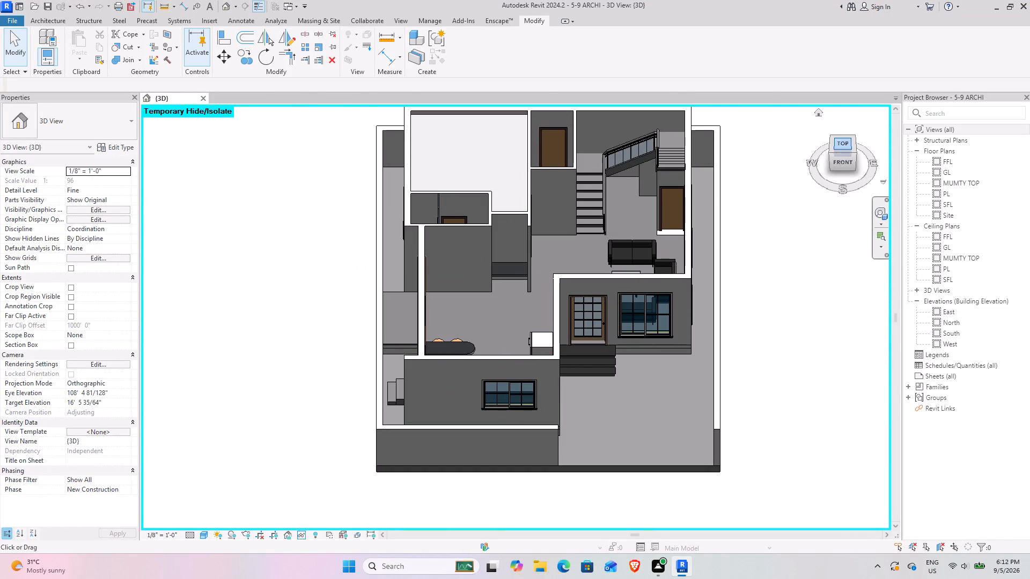
{"action": "left_click_drag", "start_coordinate": [855, 151], "coordinate": [695, 149]}
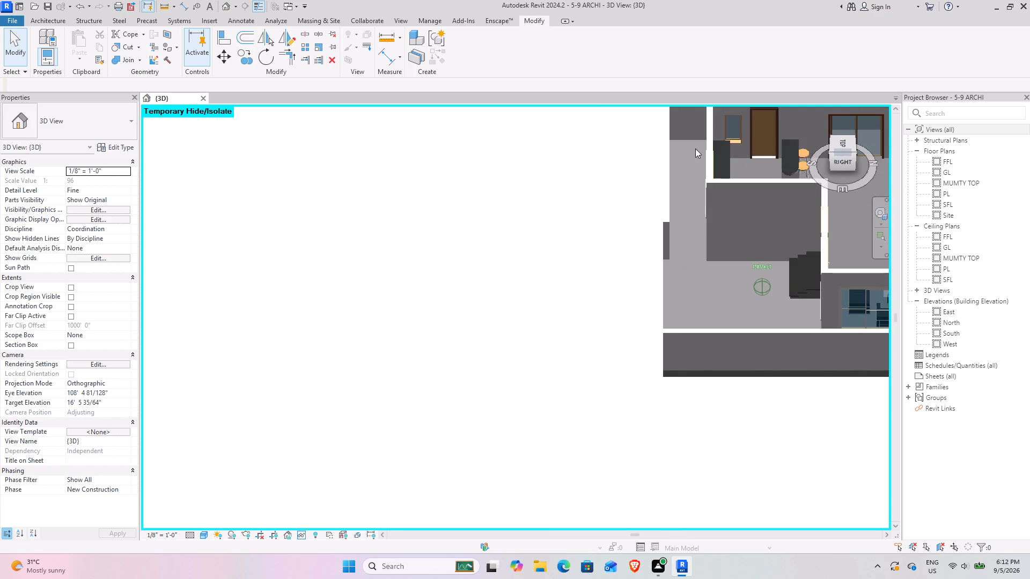
{"action": "left_click_drag", "start_coordinate": [695, 149], "coordinate": [805, 149]}
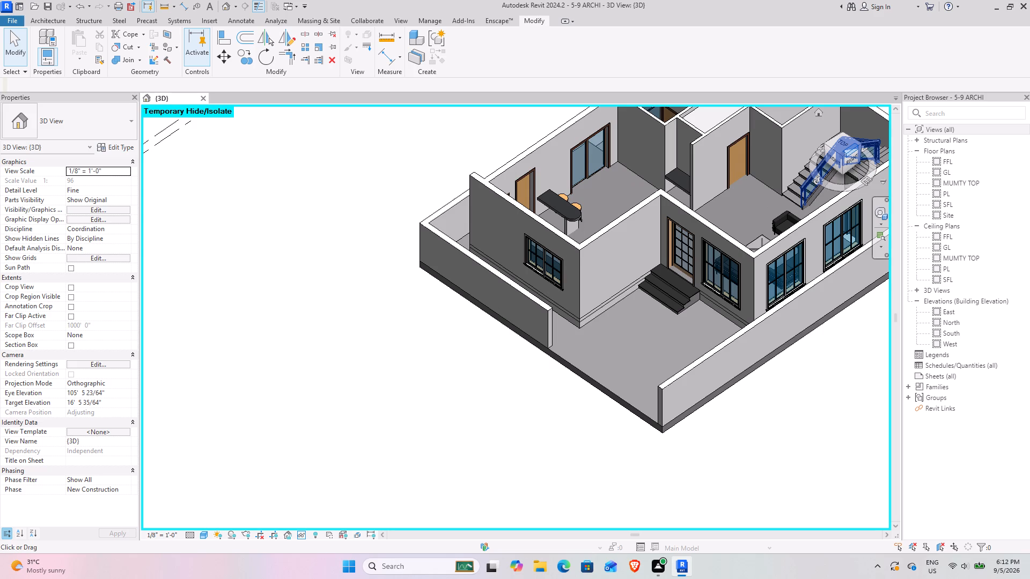
{"action": "middle_click_drag", "start_coordinate": [644, 235], "coordinate": [490, 315]}
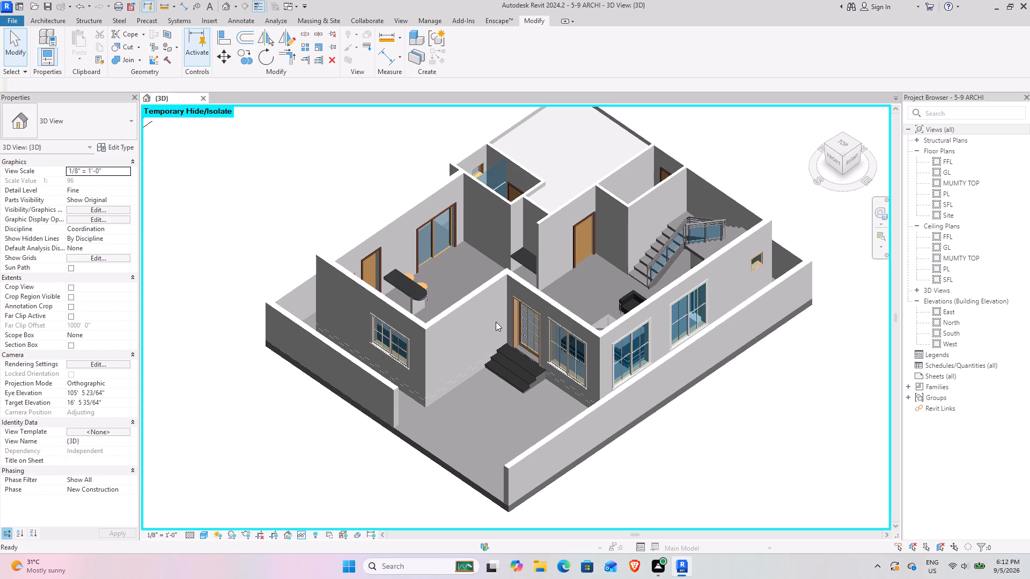
{"action": "middle_click_drag", "start_coordinate": [545, 250], "coordinate": [528, 292]}
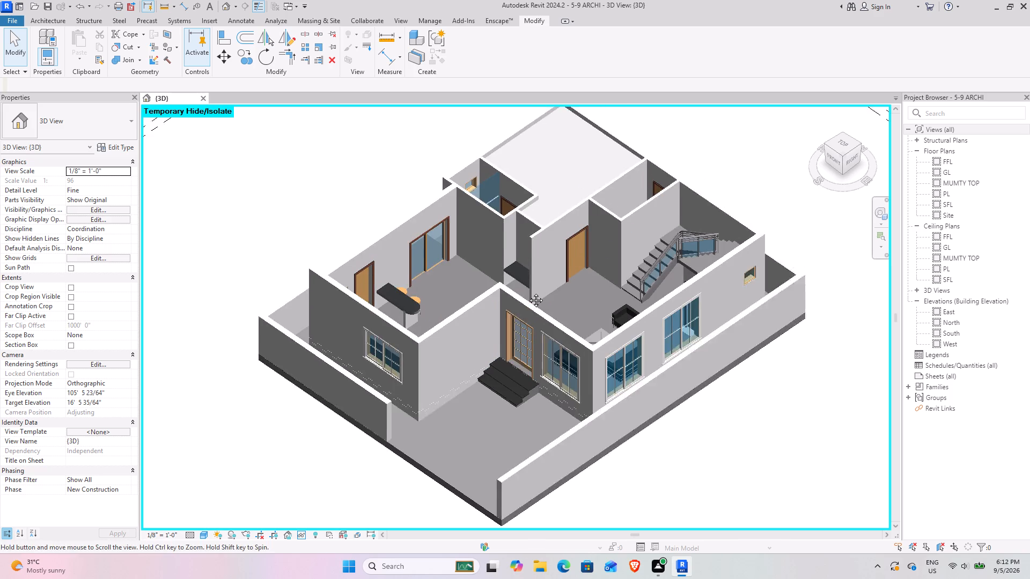
{"action": "middle_click_drag", "start_coordinate": [528, 292], "coordinate": [522, 331]}
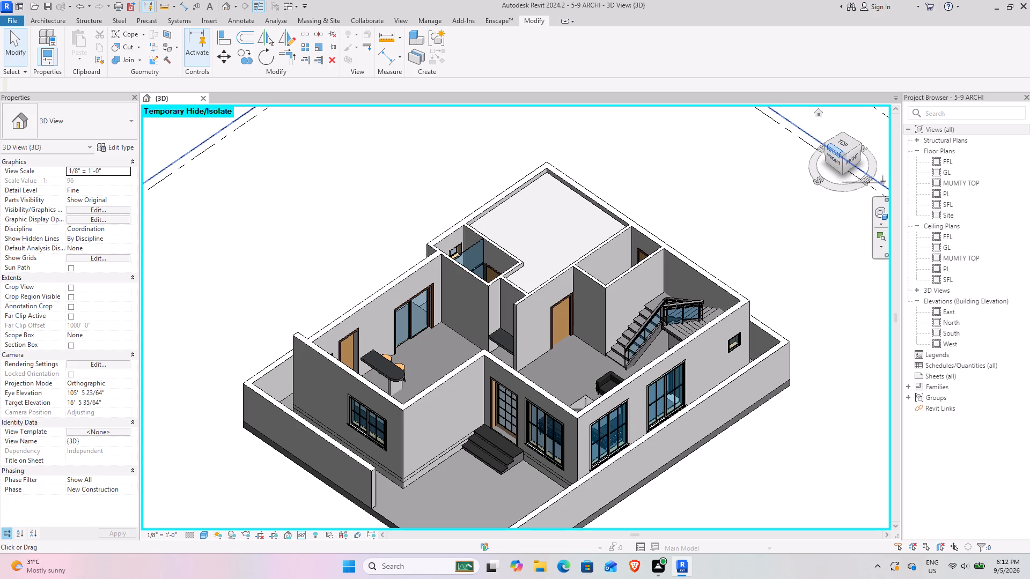
{"action": "left_click_drag", "start_coordinate": [850, 150], "coordinate": [774, 179]}
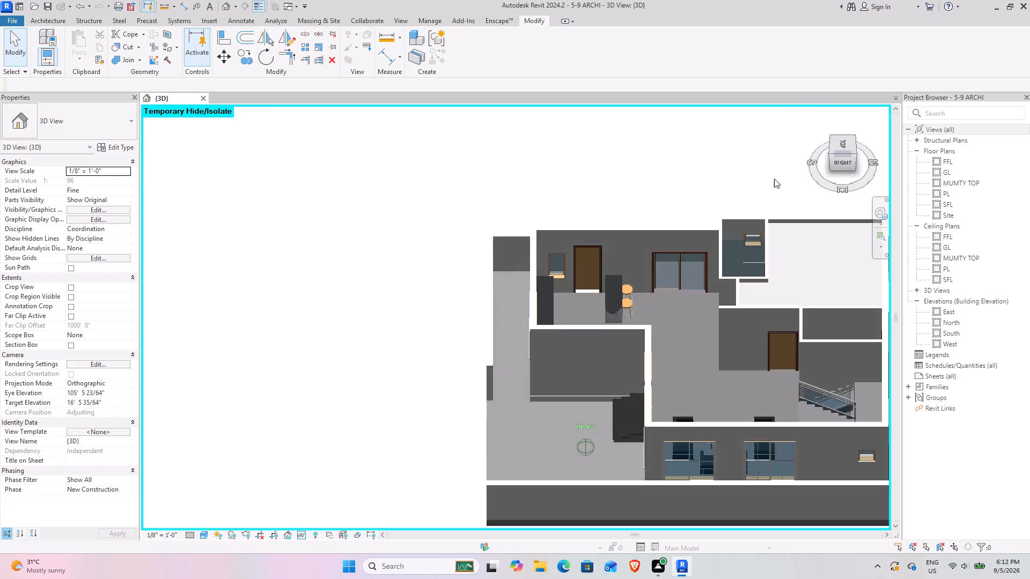
Examine the whole ground floor from above its front-right corner, including the bathroom, bedroom ceiling, stair and front entrance.
{"action": "left_click_drag", "start_coordinate": [774, 179], "coordinate": [800, 147]}
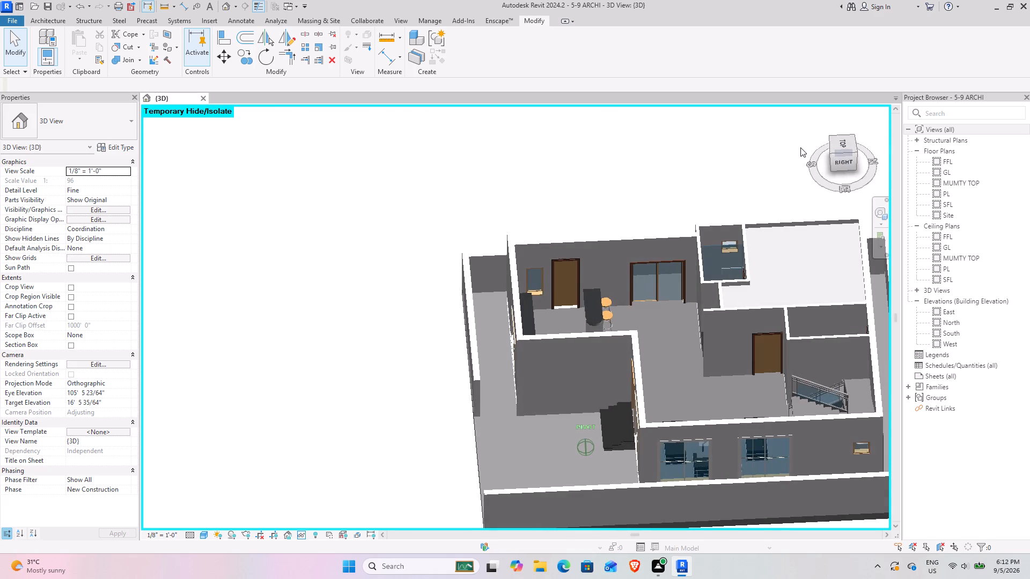
{"action": "left_click_drag", "start_coordinate": [800, 147], "coordinate": [861, 144]}
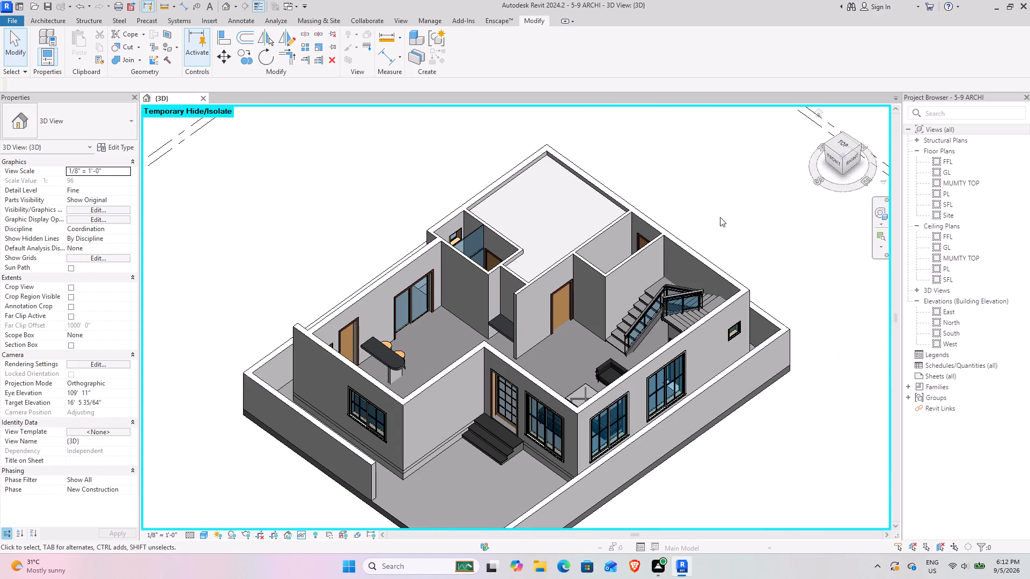
{"action": "scroll", "coordinate": [519, 230], "scroll_direction": "up", "scroll_amount": 9}
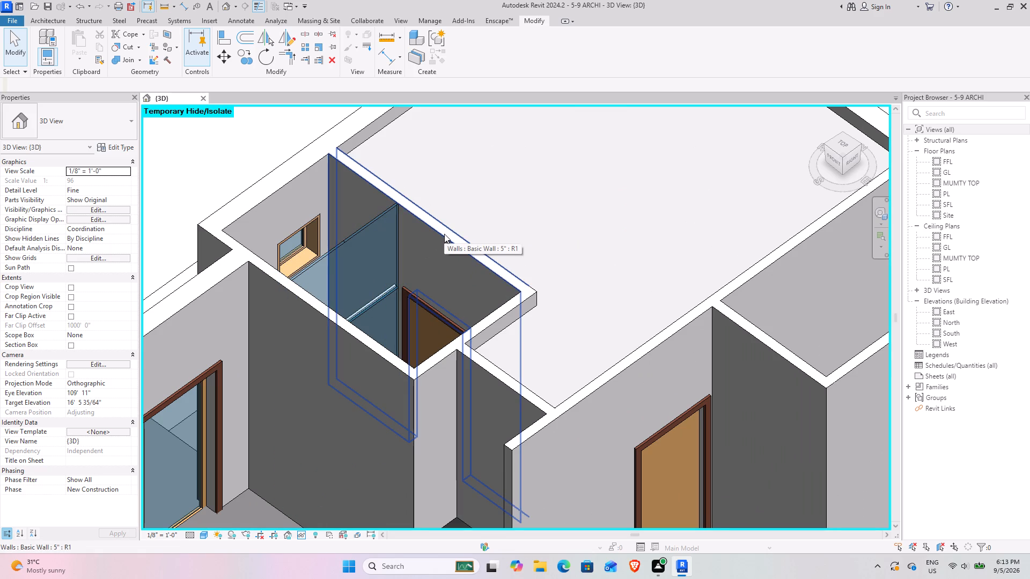
{"action": "scroll", "coordinate": [333, 226], "scroll_direction": "down", "scroll_amount": 9}
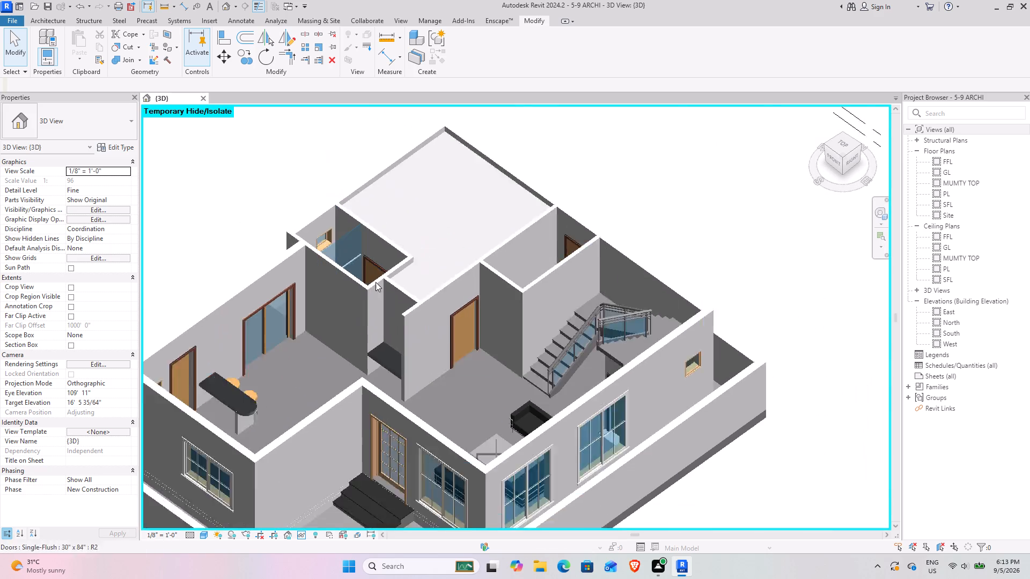
{"action": "middle_click_drag", "start_coordinate": [409, 413], "coordinate": [497, 268]}
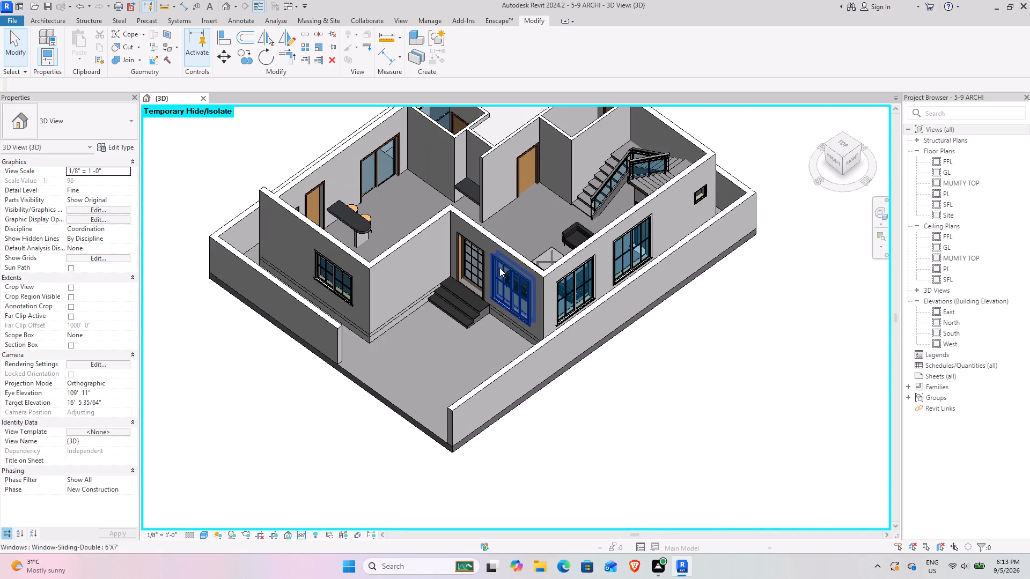
{"action": "scroll", "coordinate": [329, 335], "scroll_direction": "down", "scroll_amount": 4}
{"action": "middle_click_drag", "start_coordinate": [326, 342], "coordinate": [389, 380]}
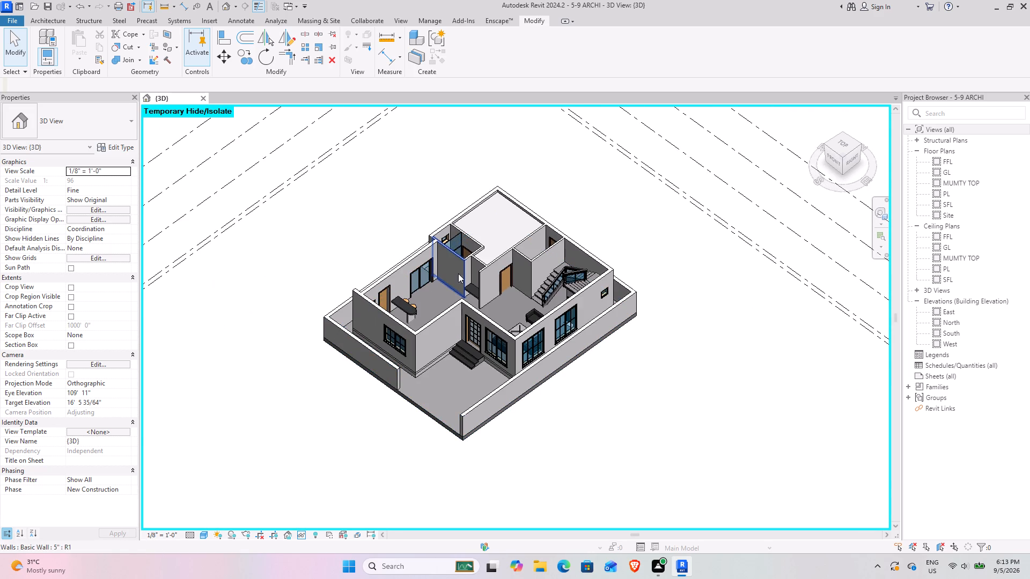
{"action": "scroll", "coordinate": [432, 251], "scroll_direction": "up", "scroll_amount": 7}
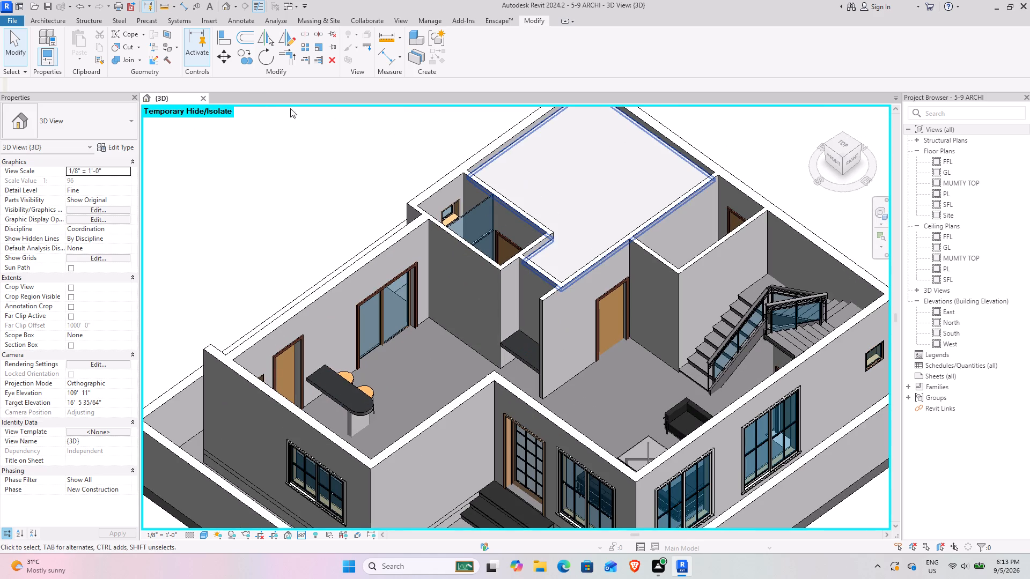
In the PL floor plan, place a perspective camera at 5' 6" in the bedroom beside the toilet wall, aimed diagonally at the opposite window.
{"action": "double_click", "coordinate": [974, 192]}
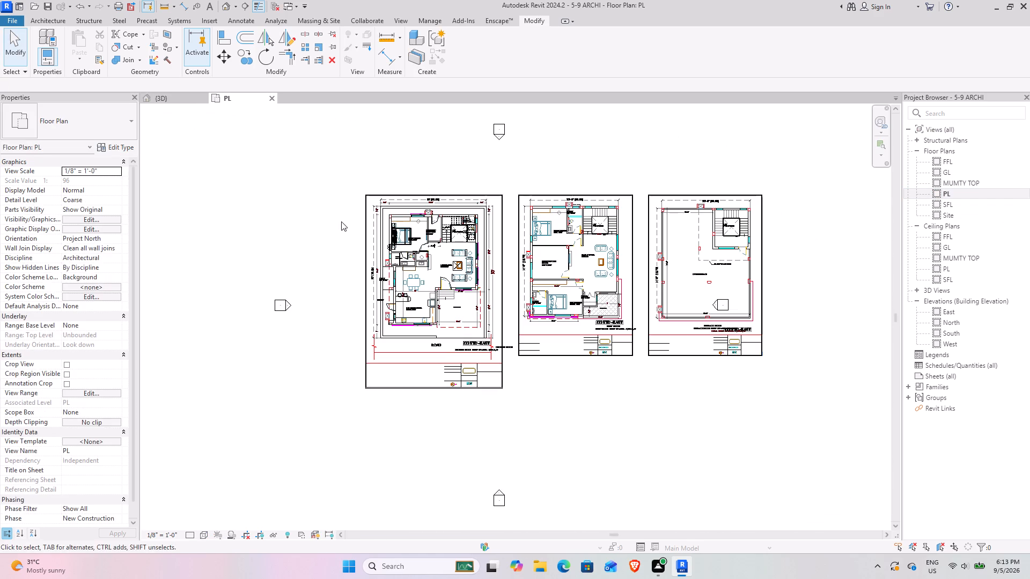
{"action": "scroll", "coordinate": [396, 192], "scroll_direction": "up", "scroll_amount": 9}
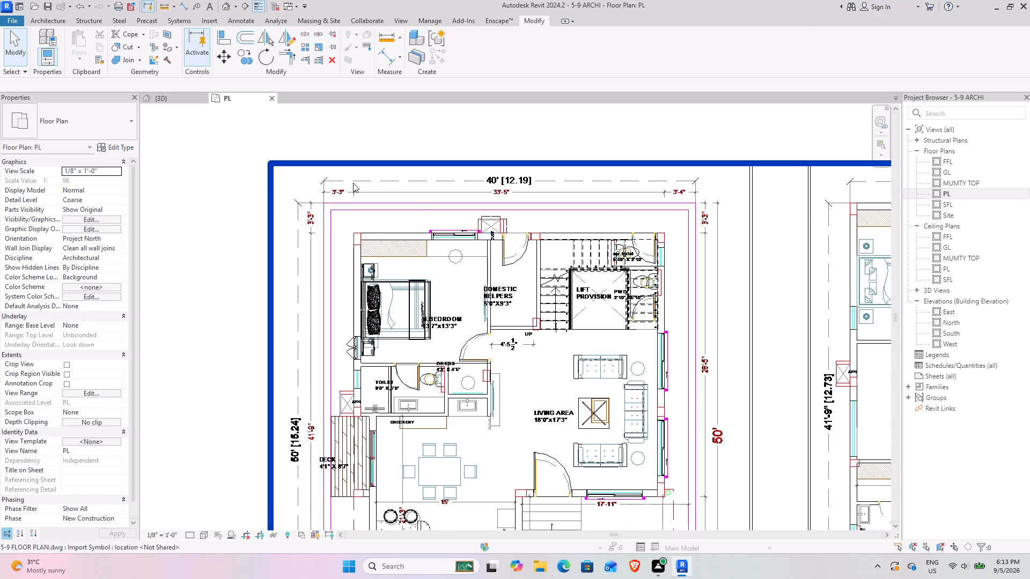
{"action": "left_click", "coordinate": [48, 16]}
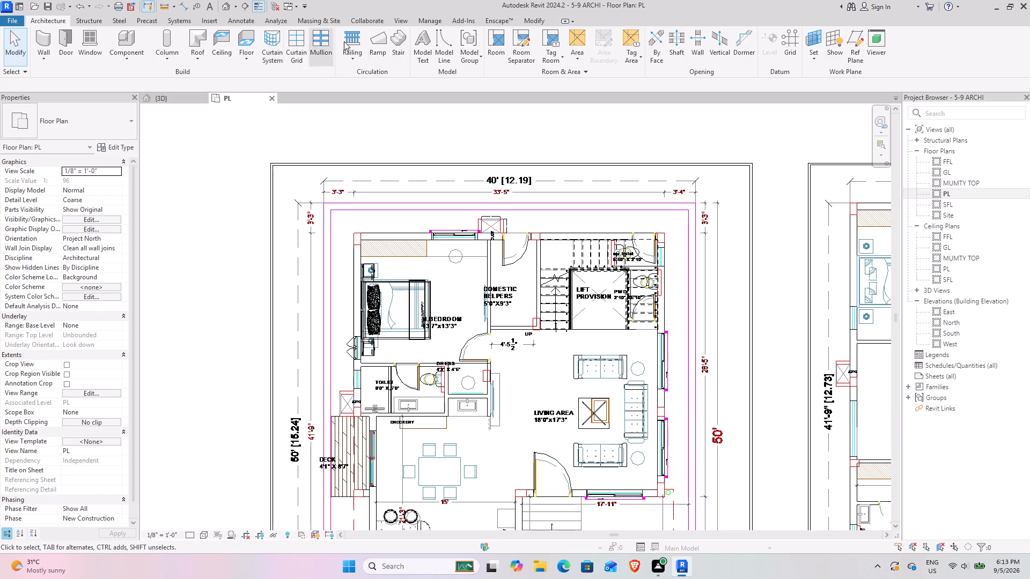
{"action": "left_click", "coordinate": [407, 18]}
{"action": "left_click", "coordinate": [372, 61]}
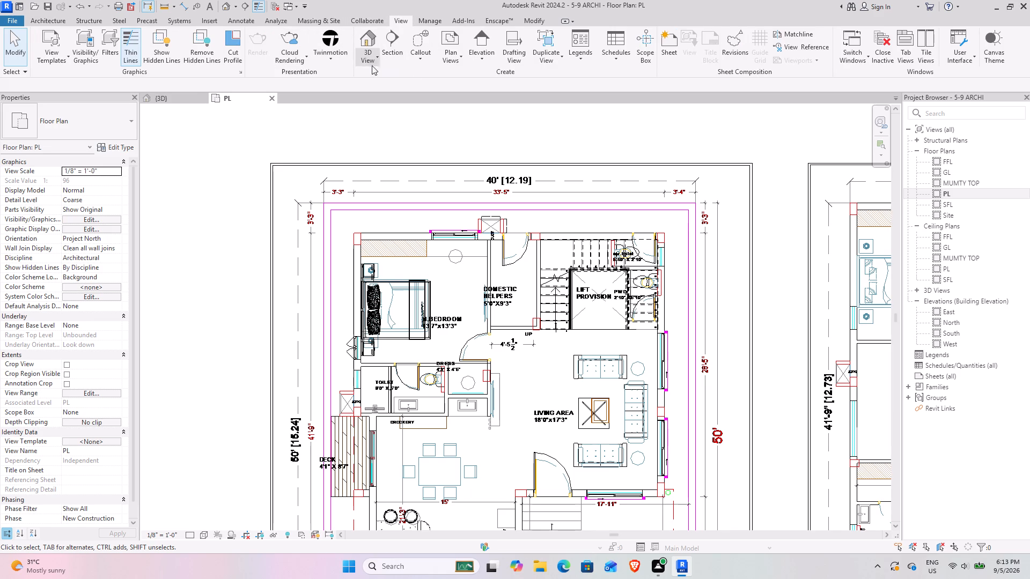
{"action": "left_click", "coordinate": [384, 102]}
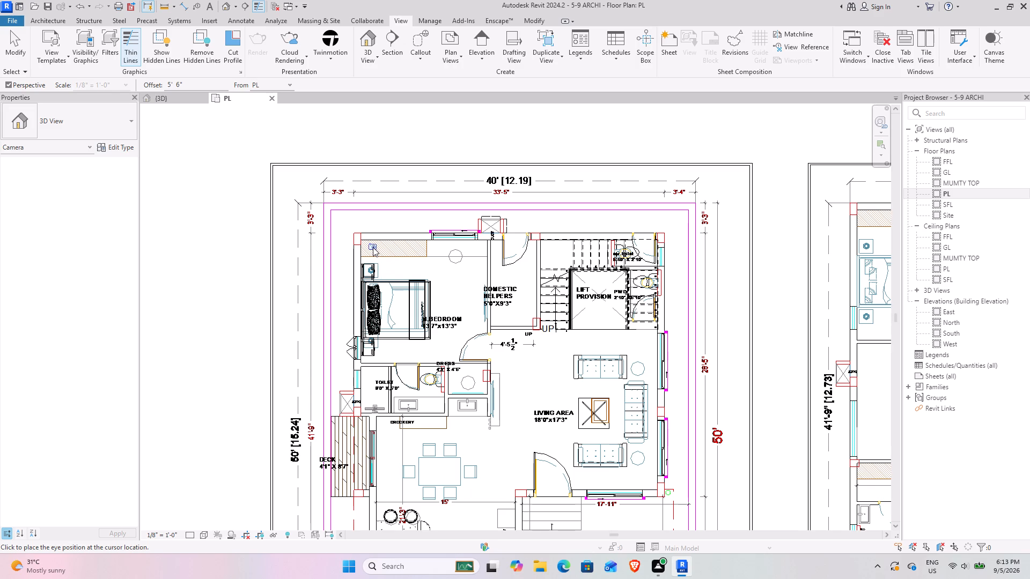
{"action": "left_click", "coordinate": [382, 358]}
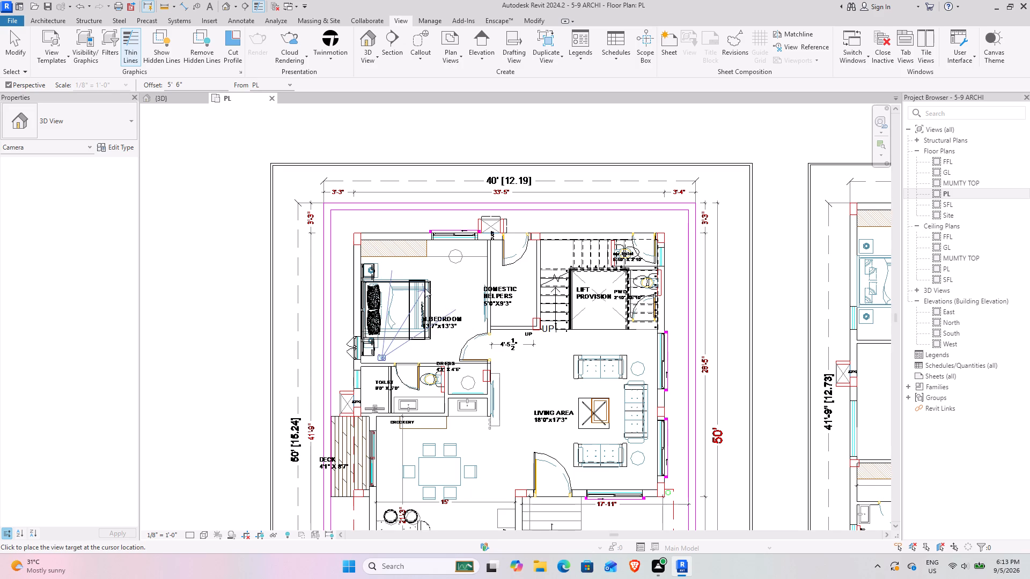
{"action": "left_click", "coordinate": [466, 236]}
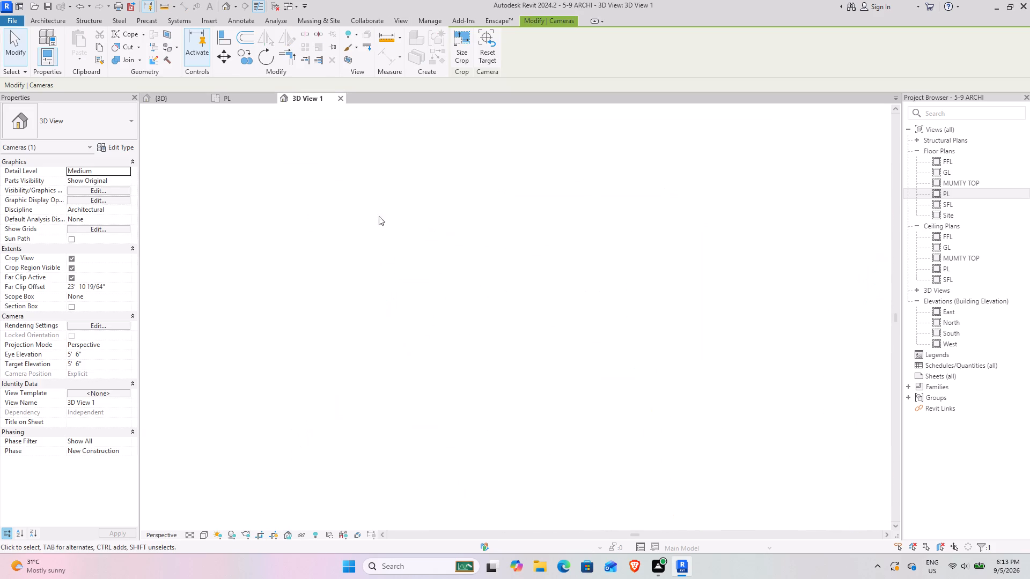
Enlarge the new camera view's crop region on all sides to take in more of the bedroom's false ceiling, walls and floor.
{"action": "scroll", "coordinate": [496, 214], "scroll_direction": "down", "scroll_amount": 8}
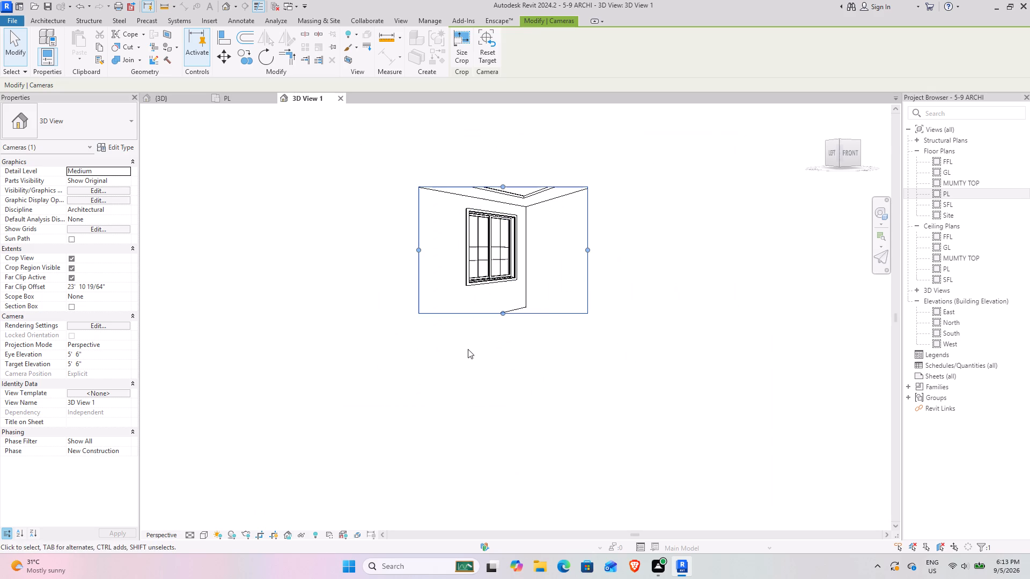
{"action": "left_click_drag", "start_coordinate": [501, 318], "coordinate": [509, 373]}
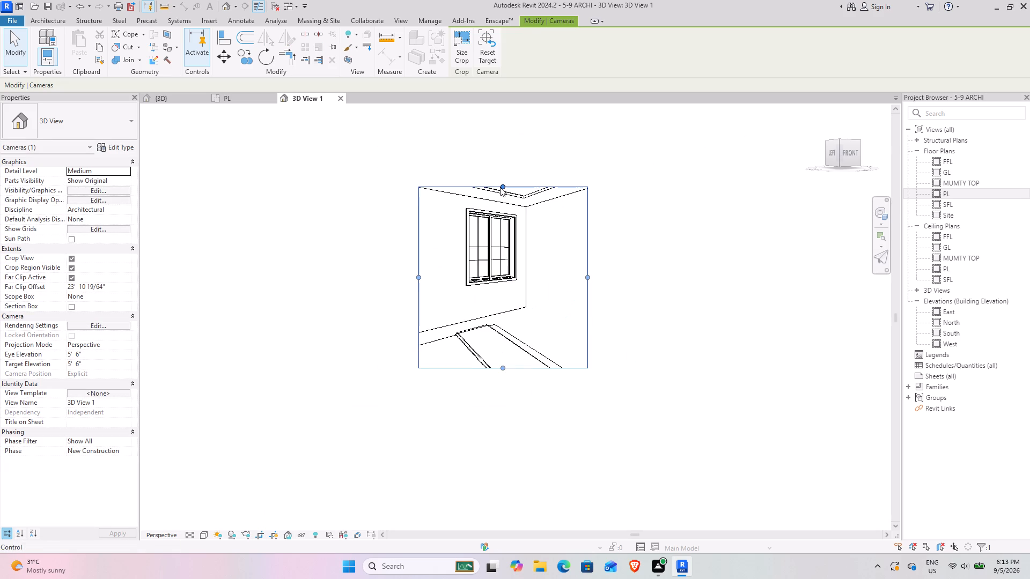
{"action": "left_click_drag", "start_coordinate": [500, 187], "coordinate": [500, 155]}
{"action": "left_click_drag", "start_coordinate": [586, 268], "coordinate": [643, 268]}
{"action": "left_click_drag", "start_coordinate": [415, 263], "coordinate": [306, 256]}
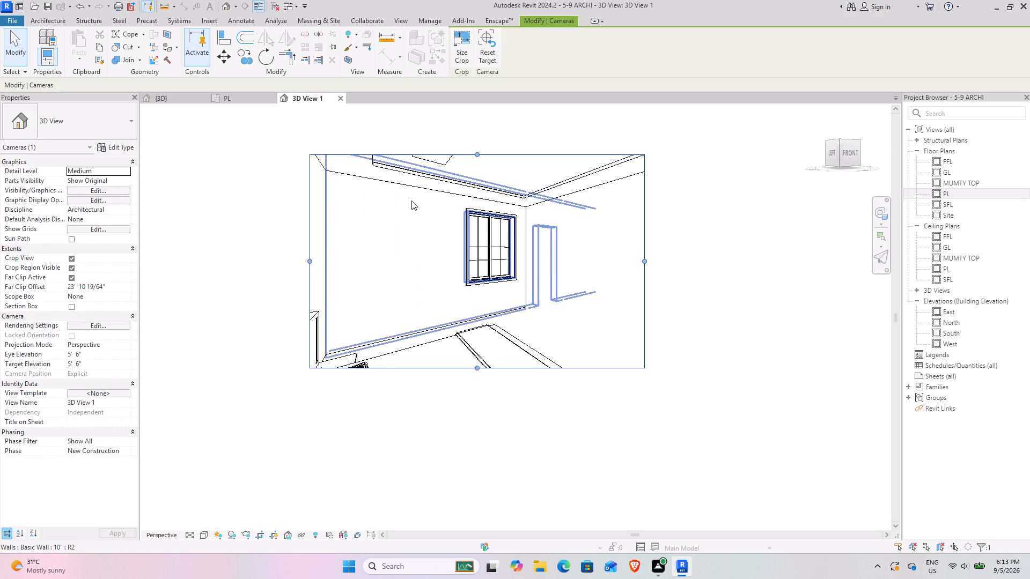
{"action": "left_click_drag", "start_coordinate": [476, 153], "coordinate": [472, 91]}
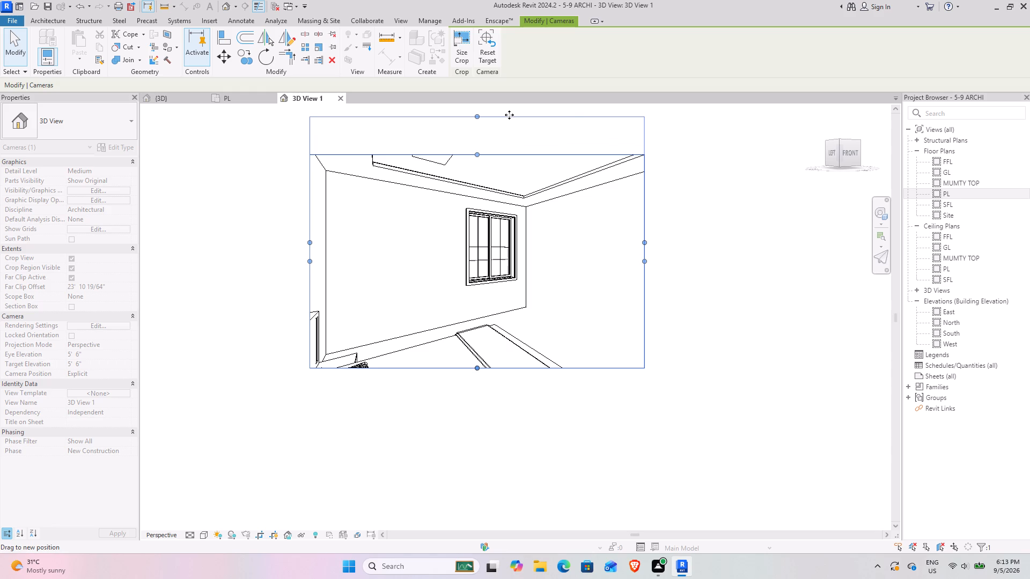
{"action": "left_click", "coordinate": [509, 114]}
{"action": "middle_click_drag", "start_coordinate": [517, 143], "coordinate": [556, 329]}
{"action": "left_click_drag", "start_coordinate": [511, 301], "coordinate": [501, 258]}
{"action": "middle_click_drag", "start_coordinate": [505, 396], "coordinate": [496, 305]}
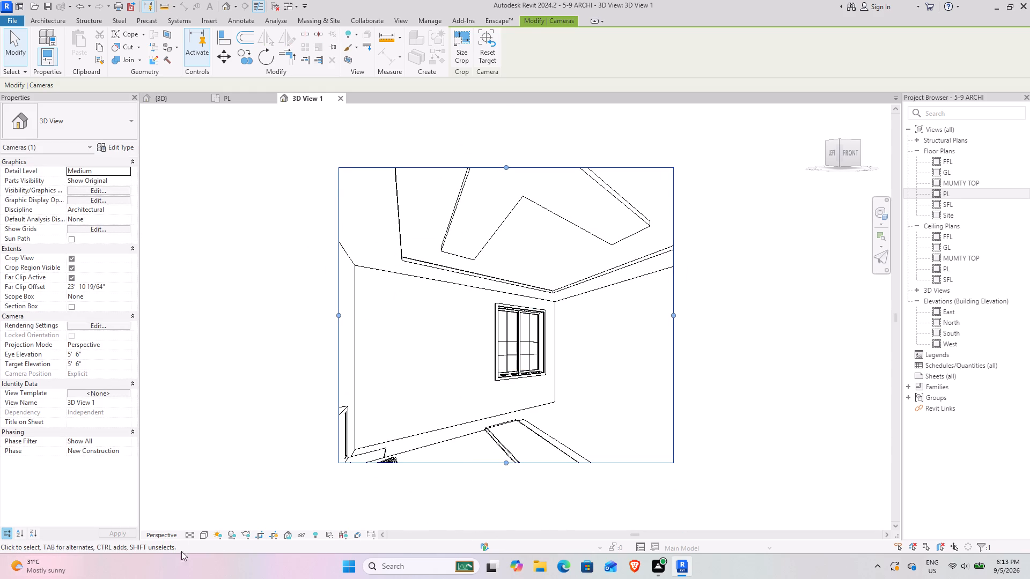
Display the bedroom camera view with realistic material textures and inspect the false ceiling in it.
{"action": "left_click", "coordinate": [202, 537]}
{"action": "left_click", "coordinate": [225, 525]}
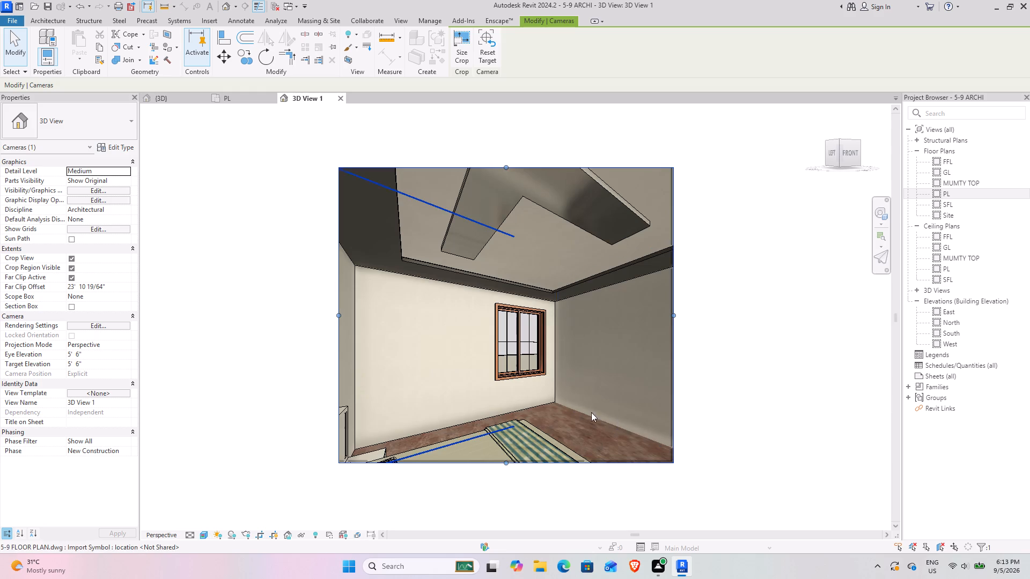
{"action": "scroll", "coordinate": [506, 251], "scroll_direction": "up", "scroll_amount": 7}
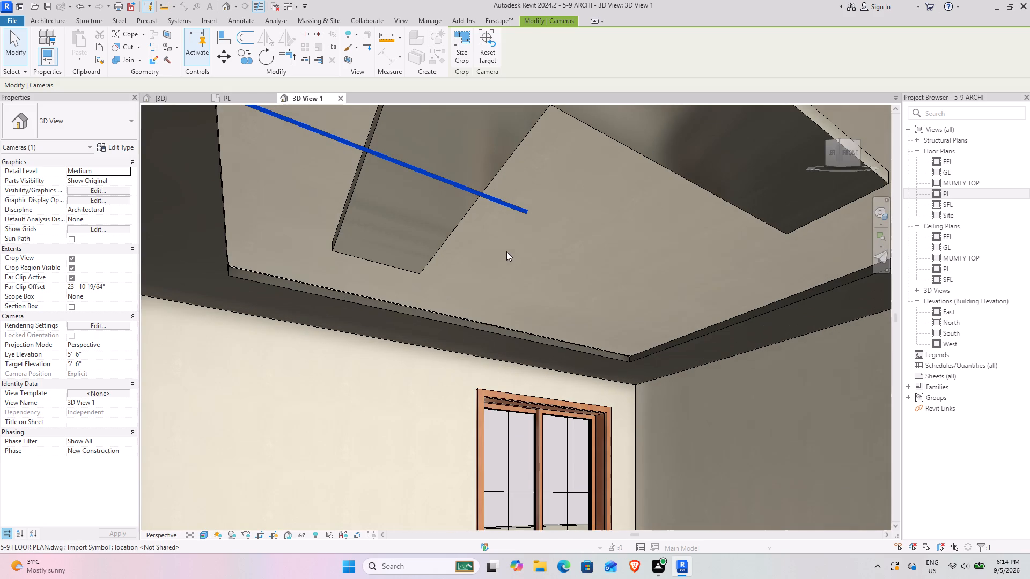
{"action": "scroll", "coordinate": [506, 251], "scroll_direction": "down", "scroll_amount": 6}
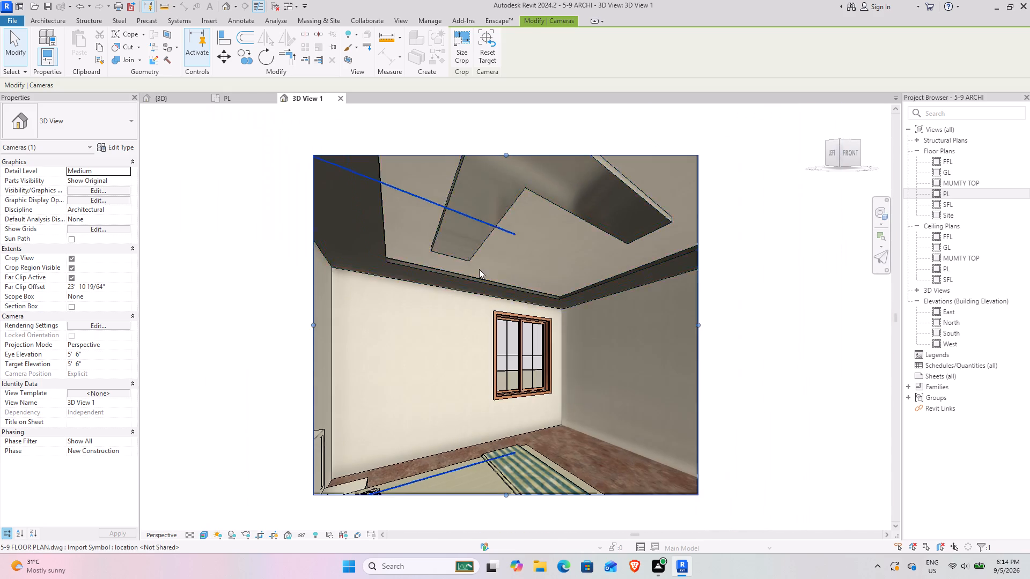
{"action": "middle_click_drag", "start_coordinate": [448, 355], "coordinate": [413, 355]}
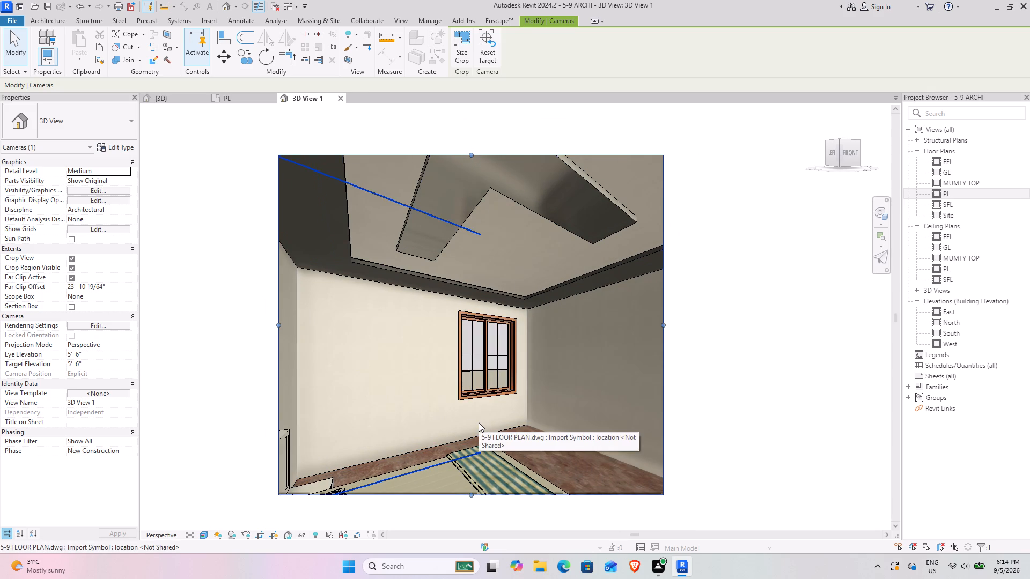
{"action": "scroll", "coordinate": [398, 385], "scroll_direction": "down", "scroll_amount": 3}
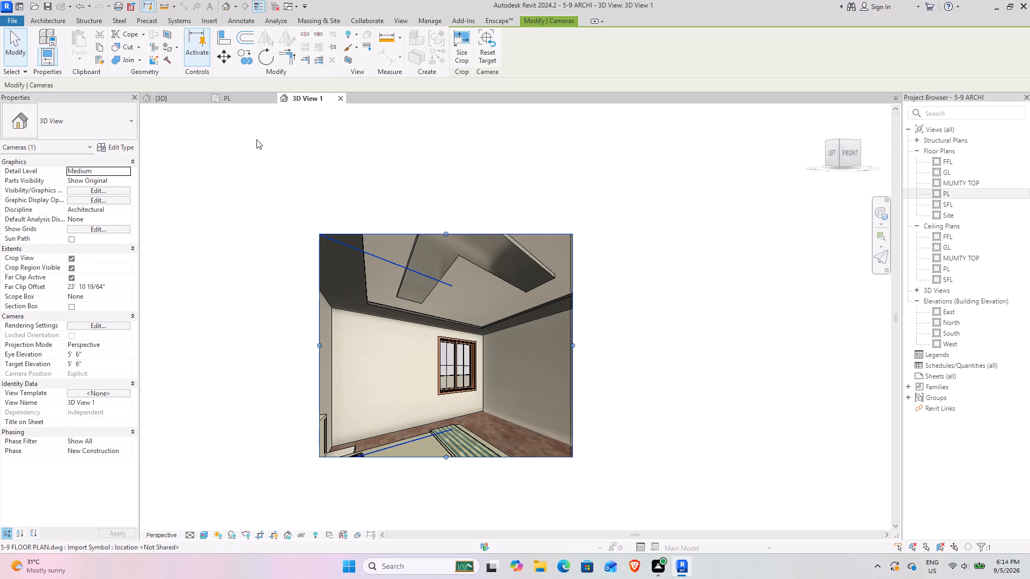
Return to the {3D} view and examine the ground floor's rooms, dining counter and living area from the front-right corner.
{"action": "left_click", "coordinate": [171, 93]}
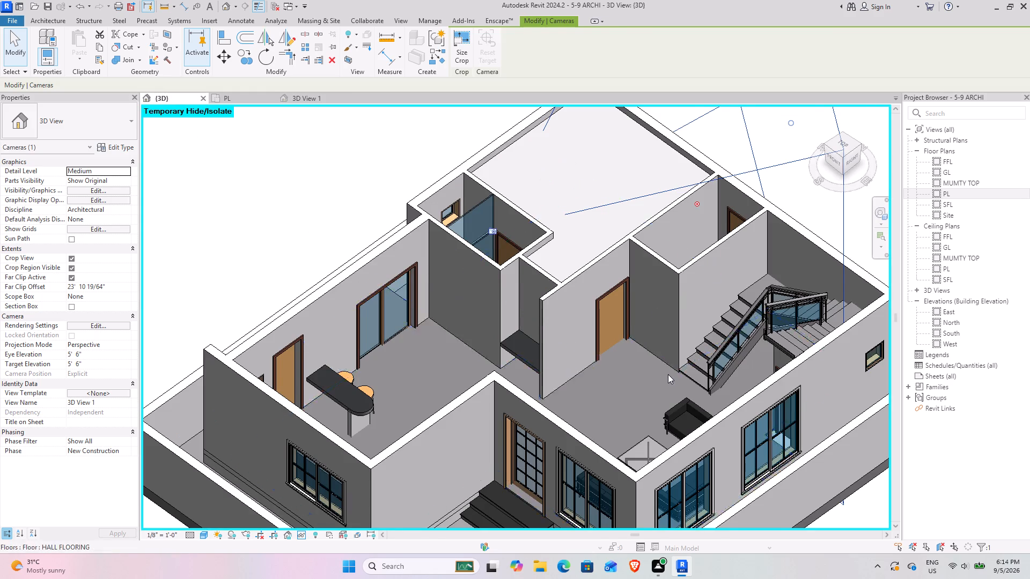
{"action": "middle_click_drag", "start_coordinate": [647, 377], "coordinate": [469, 427]}
{"action": "left_click", "coordinate": [835, 239]}
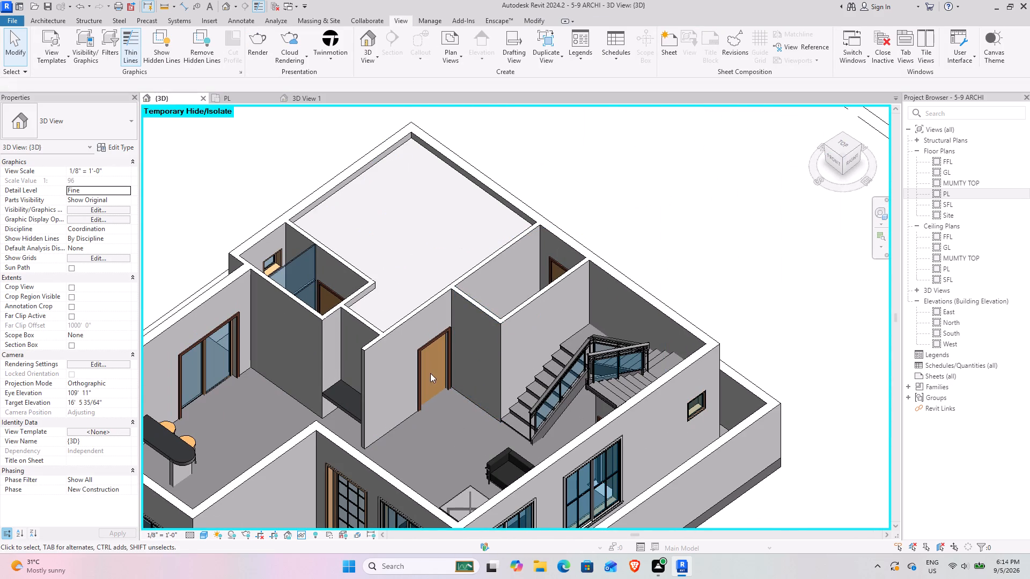
{"action": "middle_click_drag", "start_coordinate": [429, 369], "coordinate": [447, 300]}
{"action": "scroll", "coordinate": [468, 366], "scroll_direction": "down", "scroll_amount": 4}
{"action": "middle_click_drag", "start_coordinate": [377, 435], "coordinate": [356, 408]}
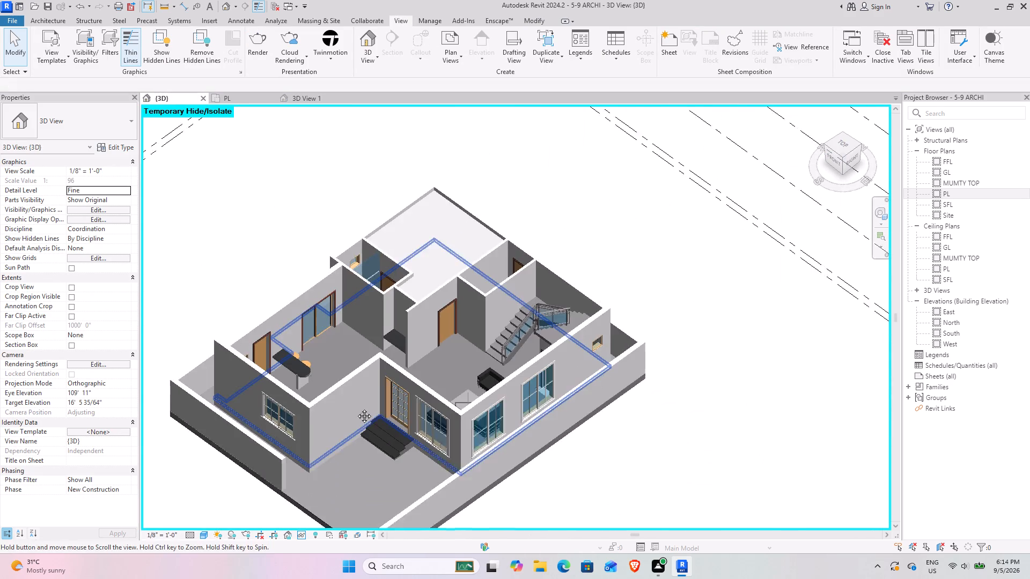
{"action": "middle_click_drag", "start_coordinate": [356, 408], "coordinate": [355, 389]}
{"action": "scroll", "coordinate": [273, 317], "scroll_direction": "up", "scroll_amount": 4}
{"action": "scroll", "coordinate": [320, 339], "scroll_direction": "up", "scroll_amount": 4}
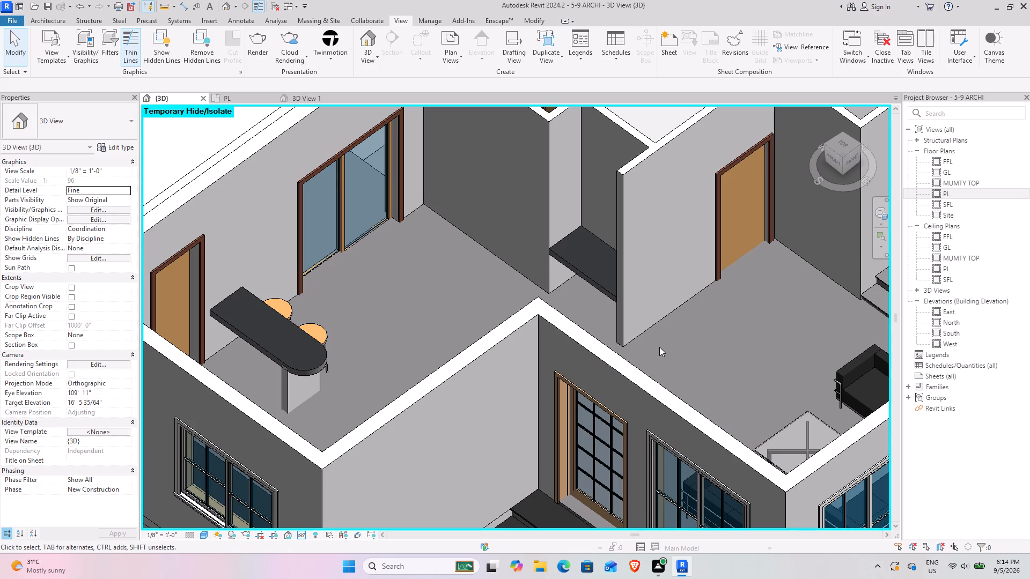
{"action": "scroll", "coordinate": [276, 289], "scroll_direction": "down", "scroll_amount": 9}
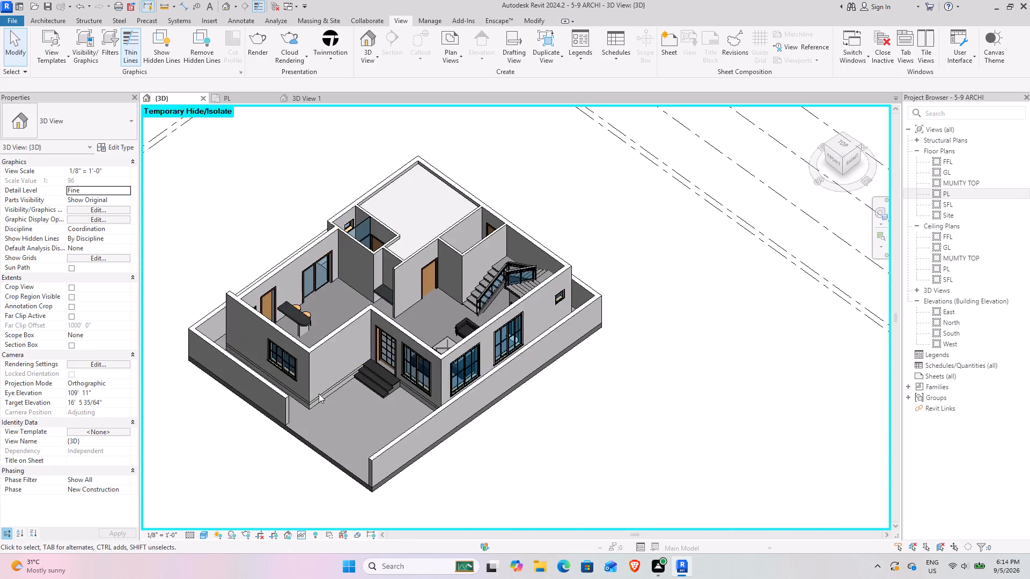
Examine the ground floor from the front and front-right corner, checking the entrance and the living area's side windows.
{"action": "middle_click_drag", "start_coordinate": [303, 424], "coordinate": [288, 442]}
{"action": "left_click_drag", "start_coordinate": [843, 156], "coordinate": [857, 143]}
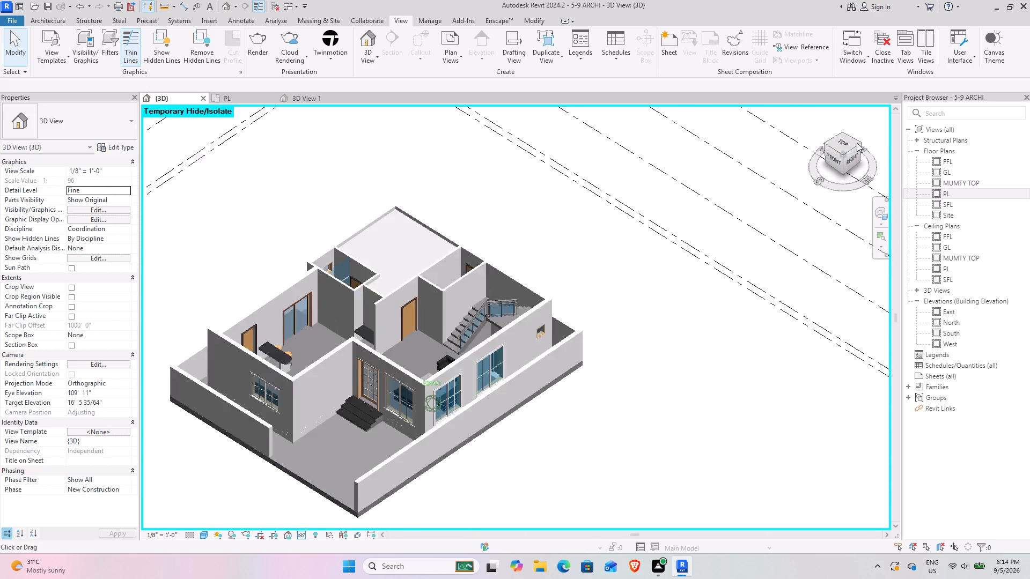
{"action": "left_click_drag", "start_coordinate": [857, 143], "coordinate": [142, 146]}
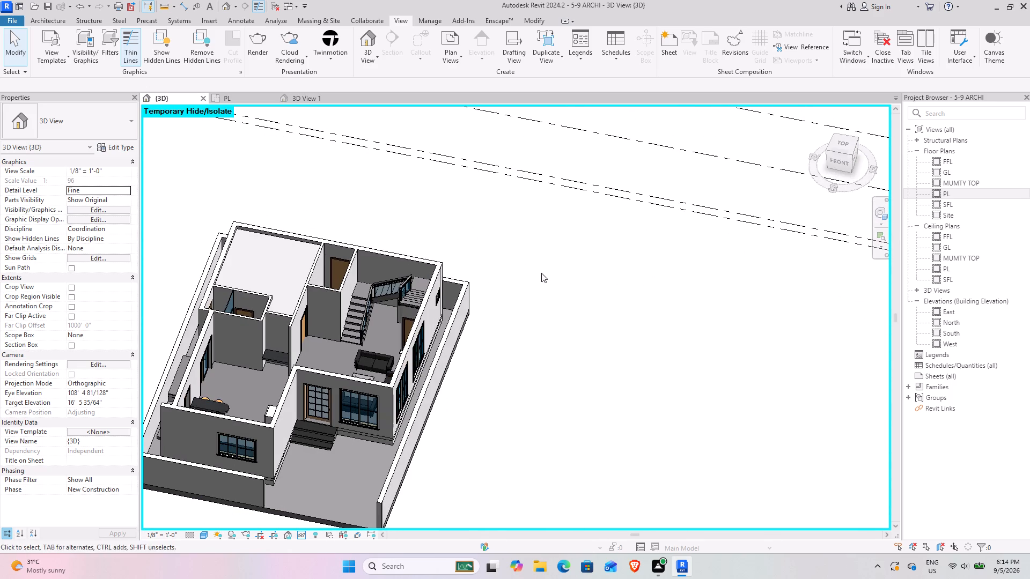
{"action": "middle_click_drag", "start_coordinate": [405, 272], "coordinate": [548, 256]}
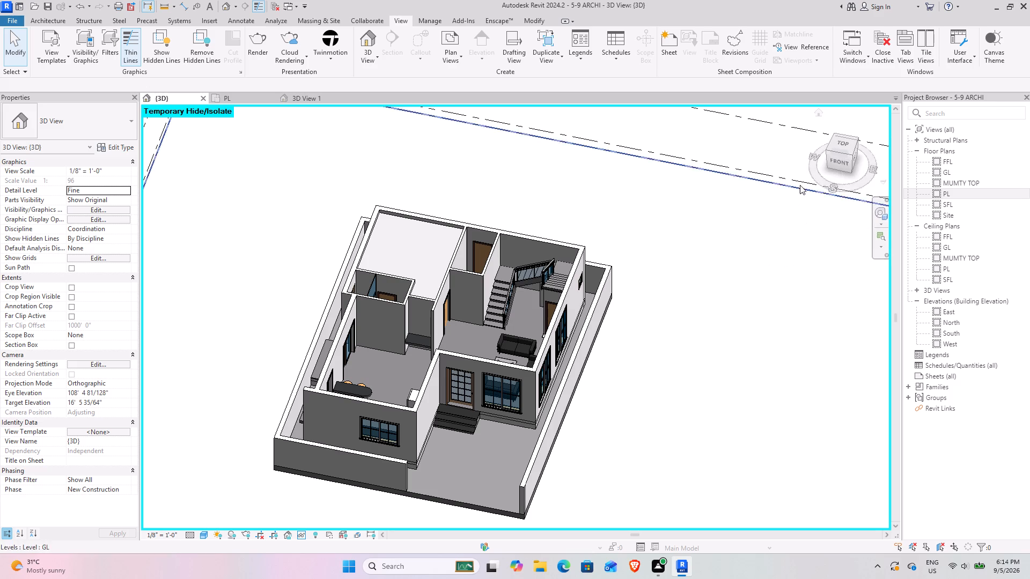
{"action": "left_click_drag", "start_coordinate": [851, 154], "coordinate": [784, 143]}
{"action": "middle_click_drag", "start_coordinate": [513, 243], "coordinate": [506, 299]}
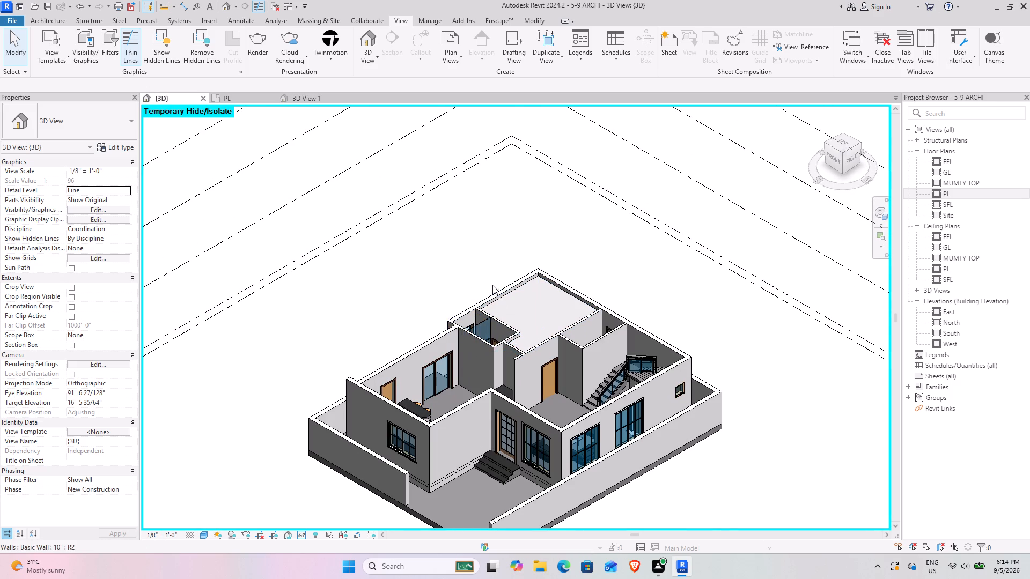
{"action": "scroll", "coordinate": [528, 364], "scroll_direction": "up", "scroll_amount": 4}
{"action": "scroll", "coordinate": [602, 390], "scroll_direction": "up", "scroll_amount": 4}
{"action": "scroll", "coordinate": [547, 354], "scroll_direction": "down", "scroll_amount": 5}
{"action": "middle_click_drag", "start_coordinate": [546, 419], "coordinate": [429, 273]}
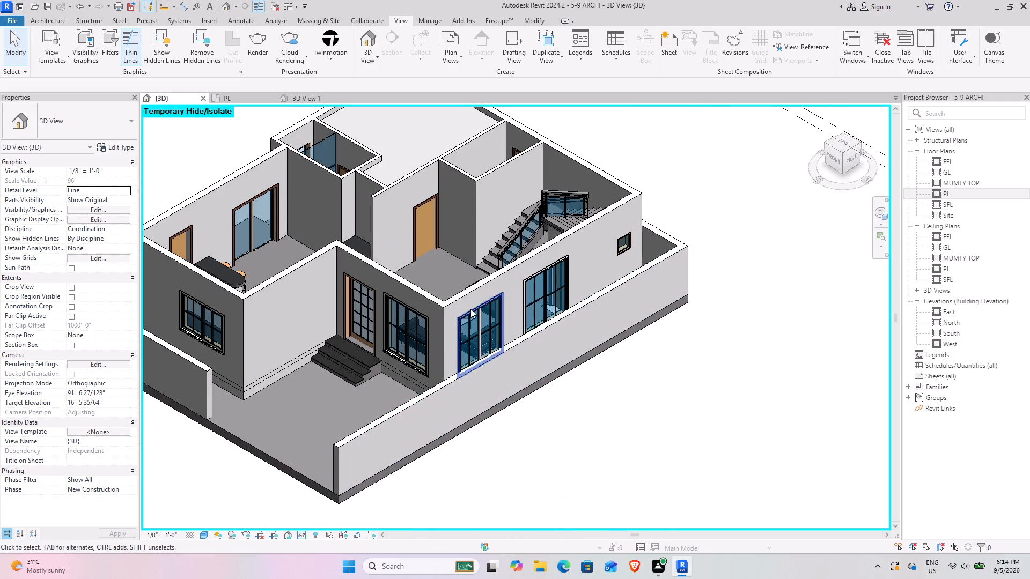
{"action": "left_click", "coordinate": [480, 322]}
{"action": "left_click", "coordinate": [668, 385]}
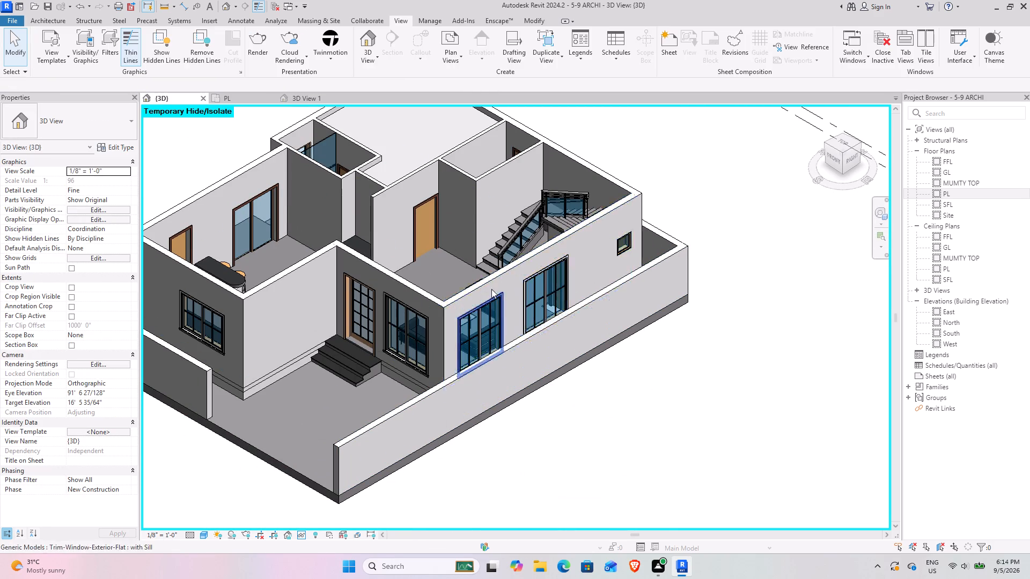
Examine the staircase and the toilet behind the living area's side wall, selecting the wall to see through it.
{"action": "left_click", "coordinate": [489, 258]}
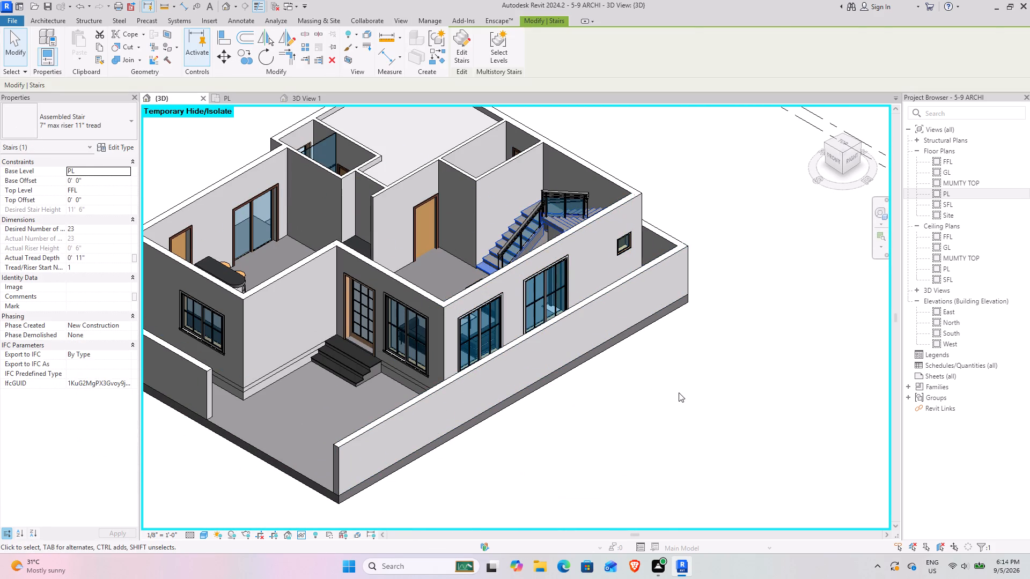
{"action": "left_click", "coordinate": [679, 393]}
{"action": "left_click", "coordinate": [629, 231]}
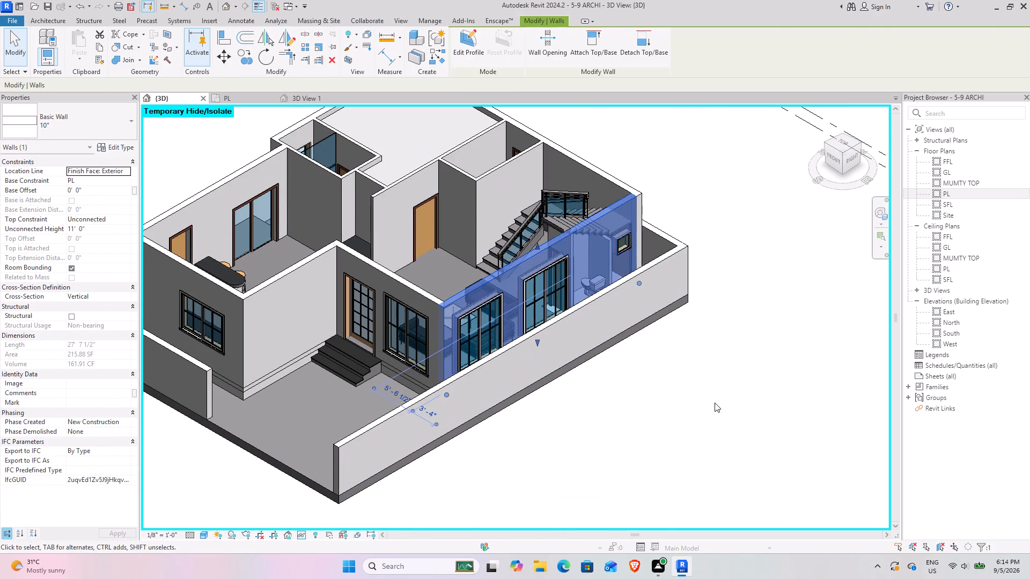
{"action": "left_click", "coordinate": [715, 404]}
{"action": "left_click", "coordinate": [601, 220]}
{"action": "scroll", "coordinate": [540, 322], "scroll_direction": "up", "scroll_amount": 13}
{"action": "scroll", "coordinate": [660, 255], "scroll_direction": "down", "scroll_amount": 2}
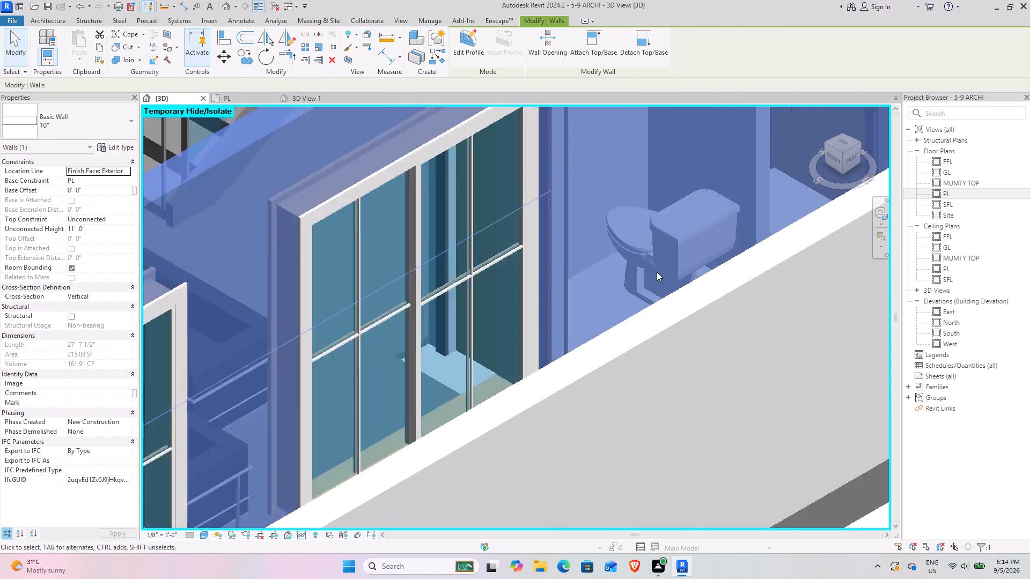
{"action": "scroll", "coordinate": [657, 272], "scroll_direction": "down", "scroll_amount": 8}
{"action": "left_click", "coordinate": [793, 444]}
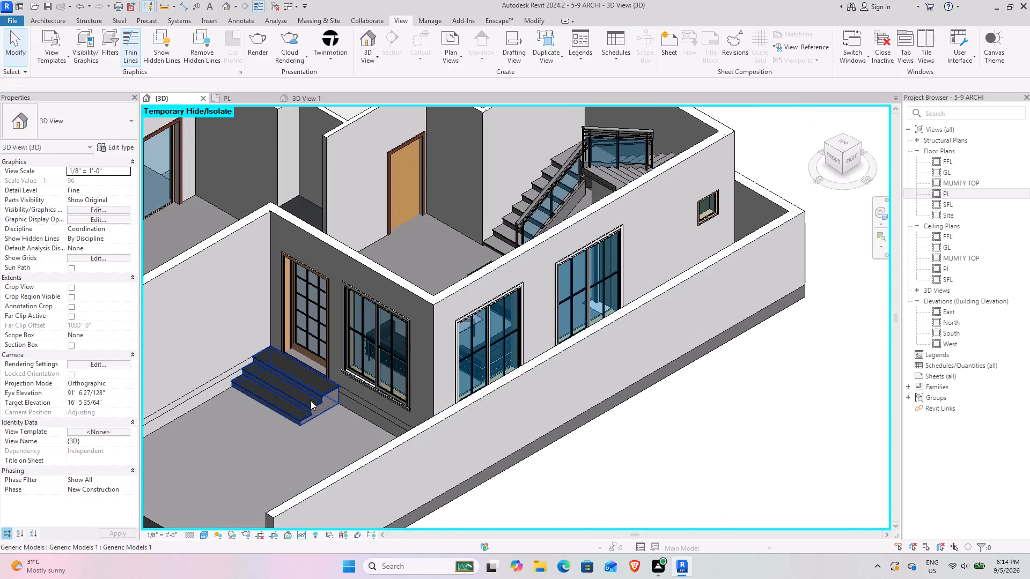
{"action": "middle_click_drag", "start_coordinate": [311, 400], "coordinate": [421, 360]}
{"action": "scroll", "coordinate": [412, 361], "scroll_direction": "down", "scroll_amount": 4}
{"action": "middle_click_drag", "start_coordinate": [363, 380], "coordinate": [431, 420]}
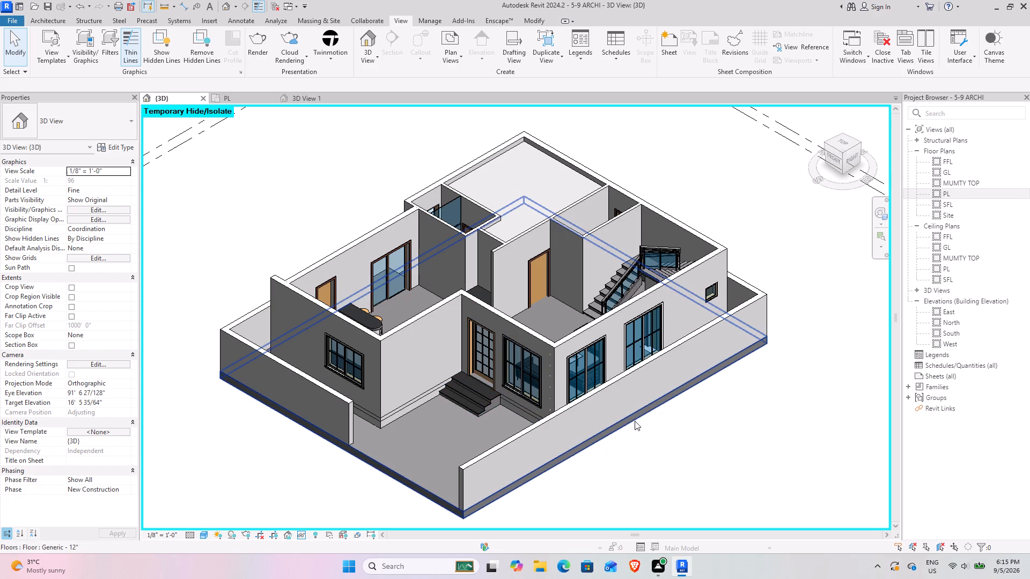
Examine the ground floor's front and side by selecting its exterior walls, including the front window wall and the dining area's outer wall.
{"action": "left_click", "coordinate": [647, 367]}
{"action": "left_click", "coordinate": [756, 436]}
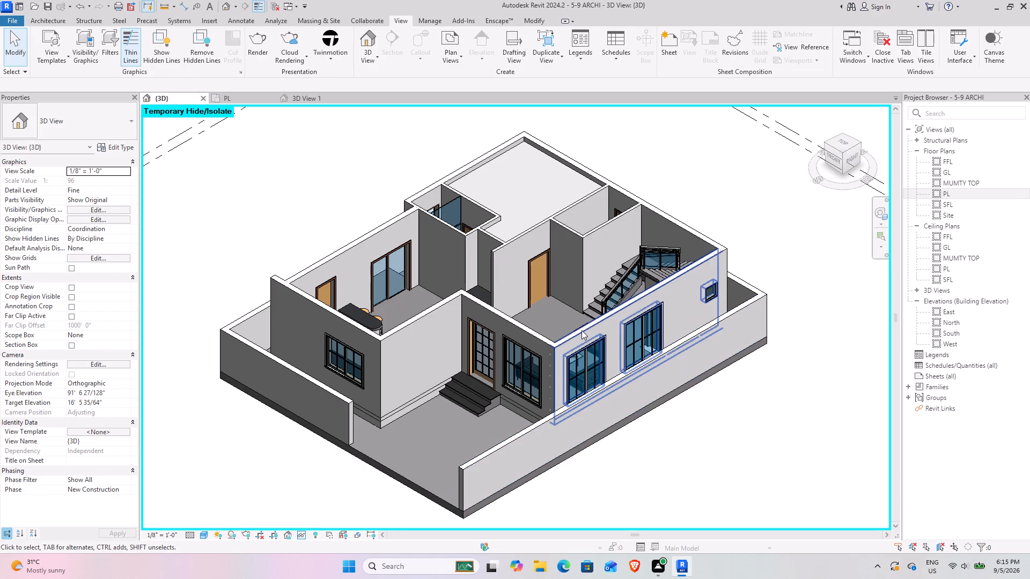
{"action": "left_click", "coordinate": [582, 330]}
{"action": "left_click", "coordinate": [529, 338]}
{"action": "left_click", "coordinate": [723, 457]}
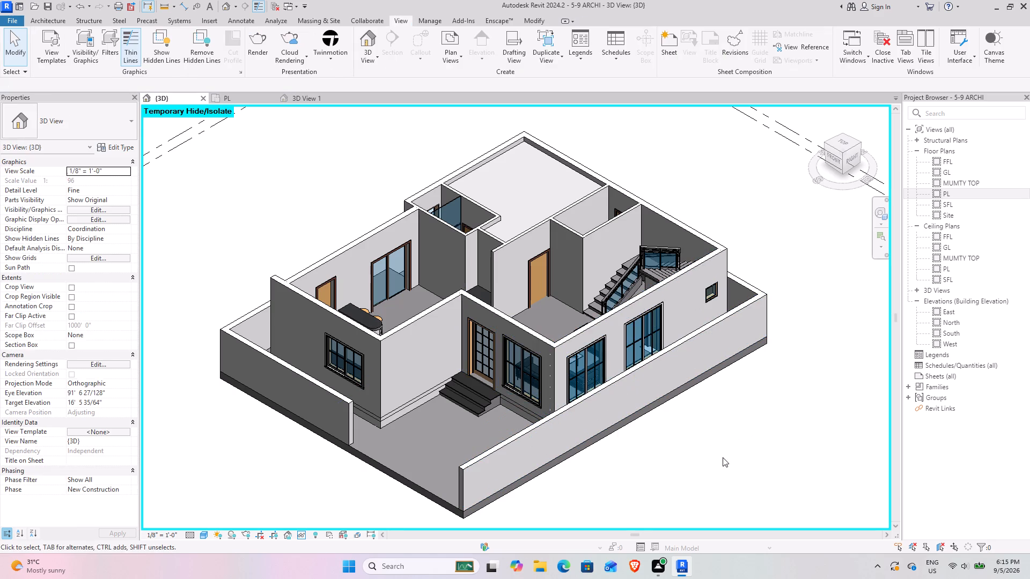
{"action": "left_click", "coordinate": [396, 326]}
{"action": "left_click", "coordinate": [347, 326]}
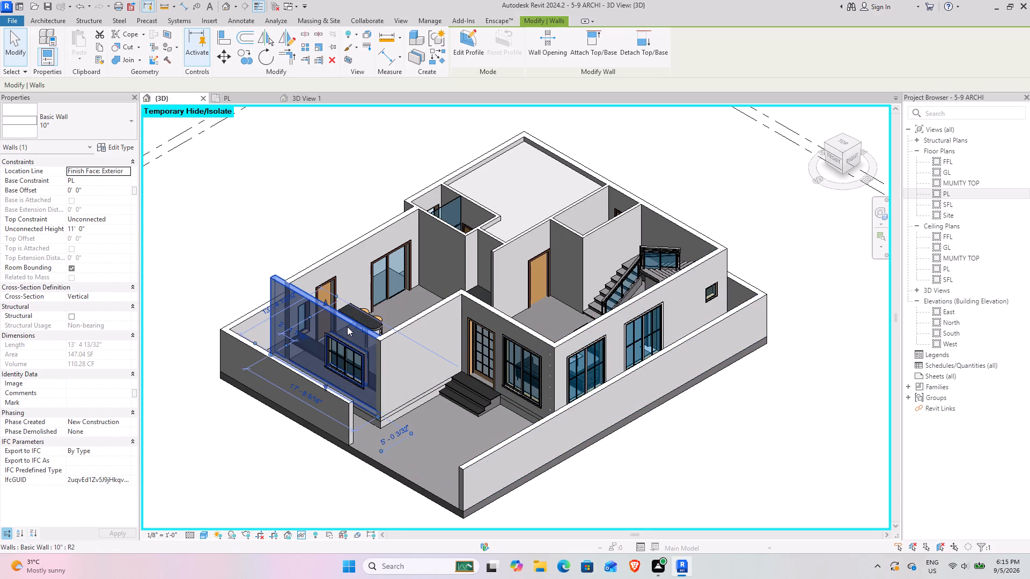
{"action": "left_click", "coordinate": [317, 270]}
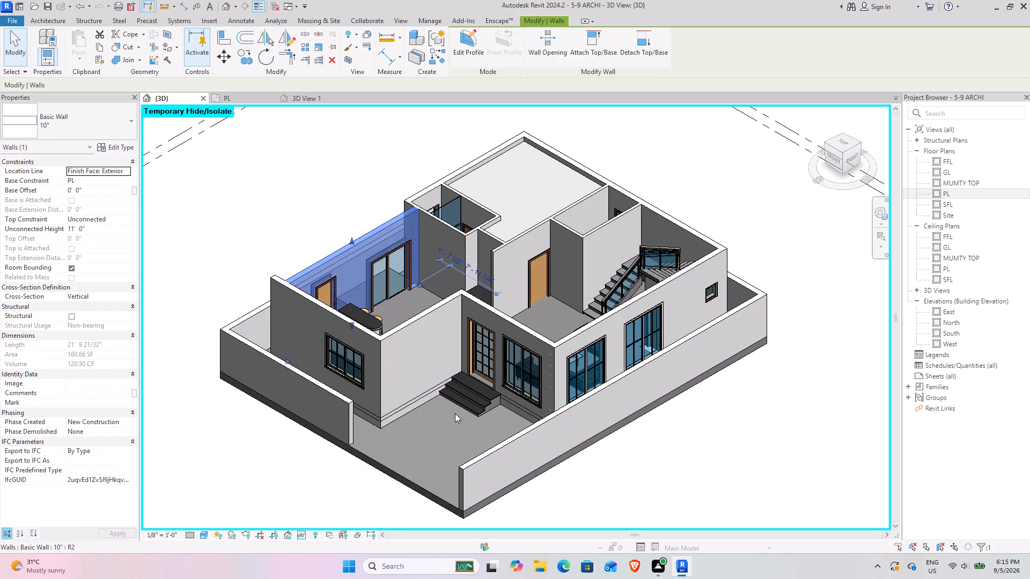
Select the bedroom's exterior walls on the left side and rear of the house to inspect the room and its false ceiling.
{"action": "scroll", "coordinate": [382, 351], "scroll_direction": "down", "scroll_amount": 5}
{"action": "middle_click_drag", "start_coordinate": [311, 348], "coordinate": [569, 400], "text": "shift"}
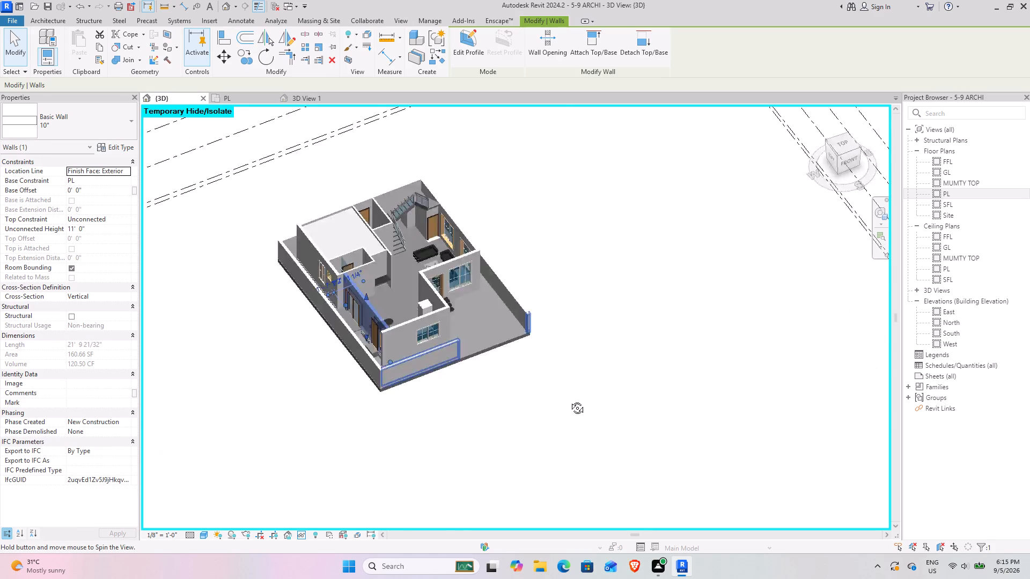
{"action": "middle_click_drag", "start_coordinate": [569, 400], "coordinate": [668, 400], "text": "shift"}
{"action": "left_click", "coordinate": [269, 330]}
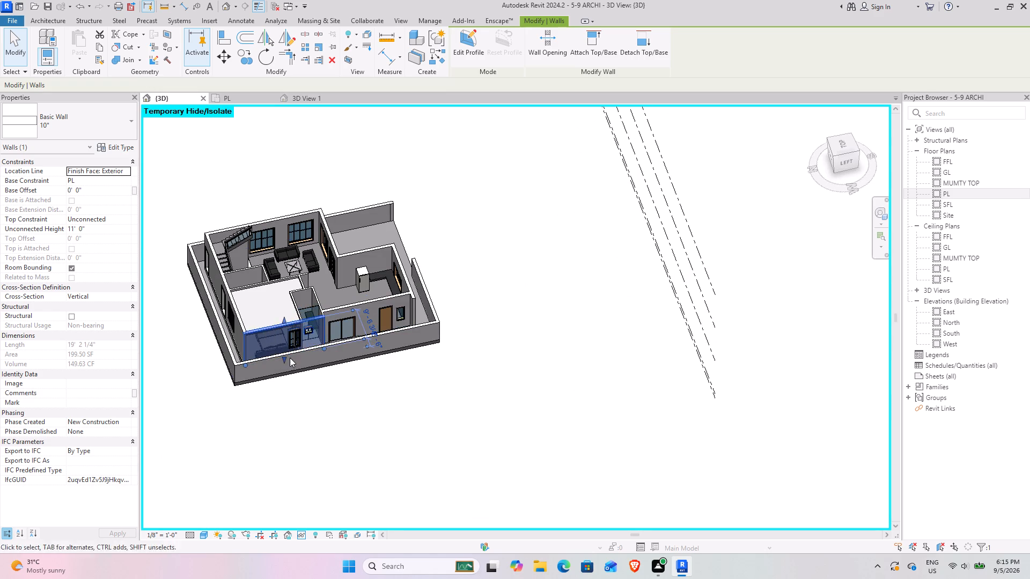
{"action": "scroll", "coordinate": [290, 379], "scroll_direction": "up", "scroll_amount": 9}
{"action": "middle_click_drag", "start_coordinate": [275, 386], "coordinate": [245, 175], "text": "shift"}
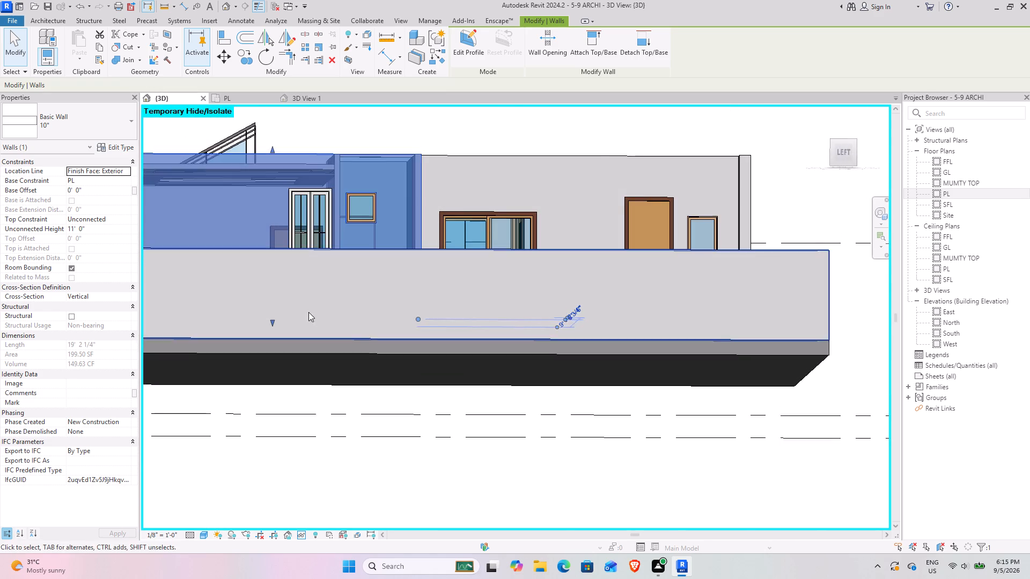
{"action": "middle_click_drag", "start_coordinate": [301, 305], "coordinate": [303, 210], "text": "shift"}
{"action": "middle_click_drag", "start_coordinate": [305, 222], "coordinate": [514, 387], "text": "shift"}
{"action": "middle_click_drag", "start_coordinate": [267, 343], "coordinate": [571, 406]}
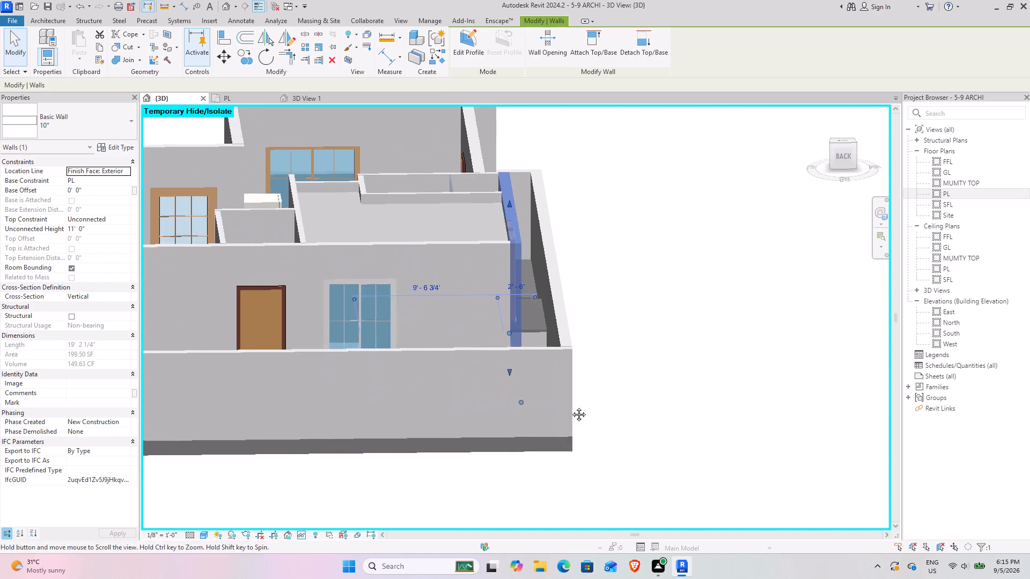
{"action": "middle_click_drag", "start_coordinate": [571, 406], "coordinate": [580, 407]}
{"action": "left_click", "coordinate": [425, 259]}
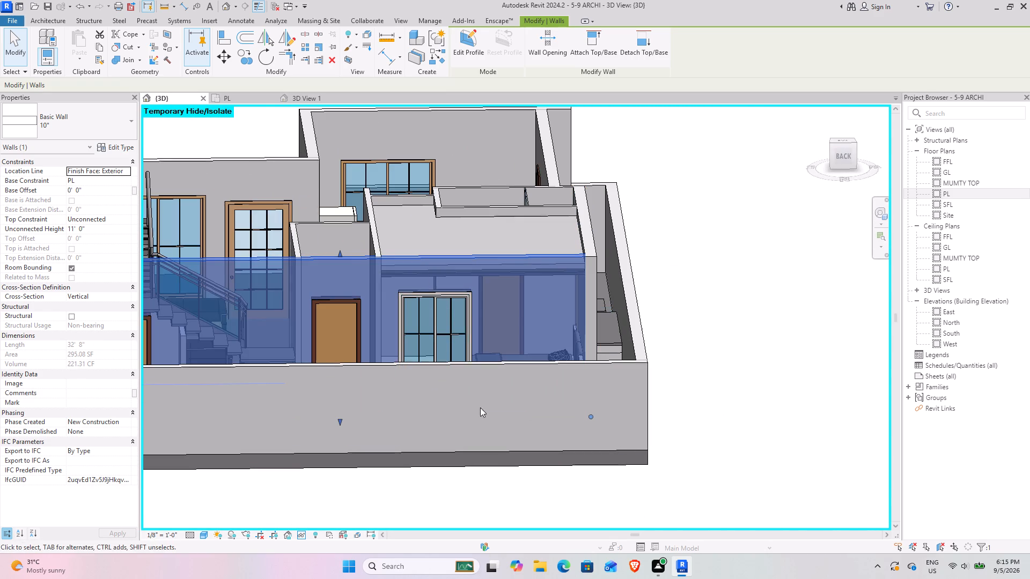
{"action": "middle_click_drag", "start_coordinate": [472, 424], "coordinate": [528, 340], "text": "shift"}
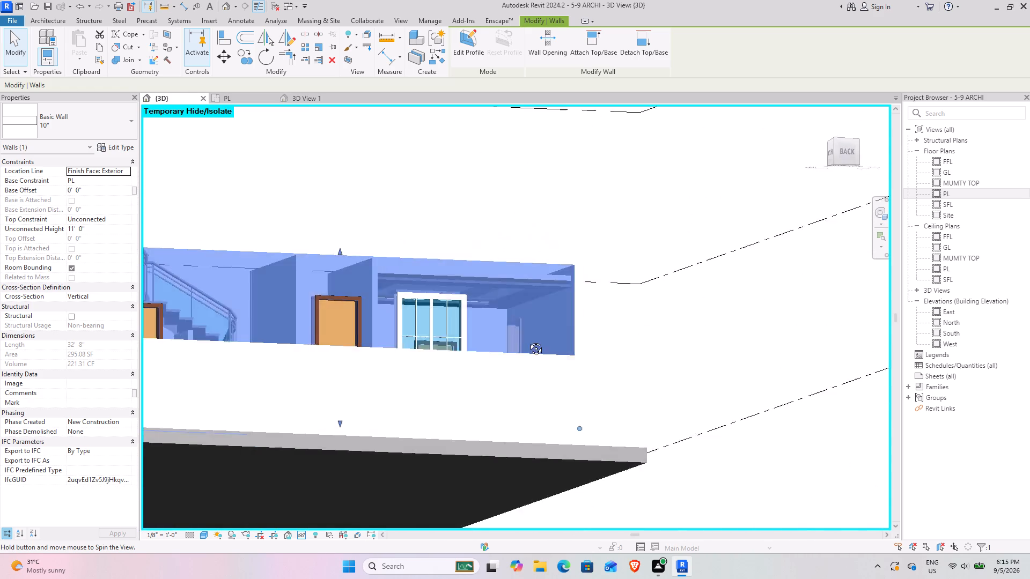
{"action": "middle_click_drag", "start_coordinate": [528, 340], "coordinate": [387, 332], "text": "shift"}
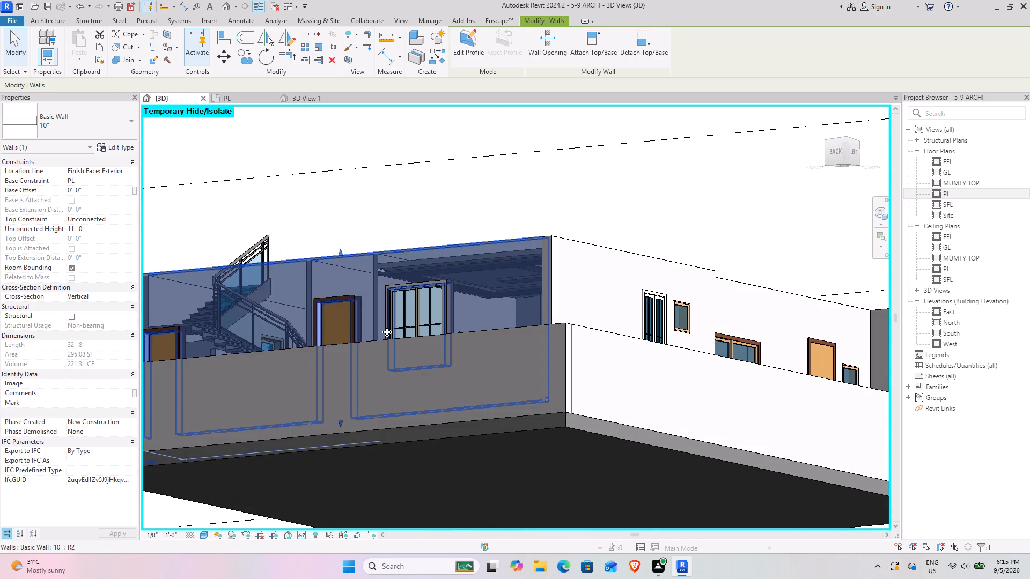
{"action": "middle_click_drag", "start_coordinate": [387, 331], "coordinate": [400, 324], "text": "shift"}
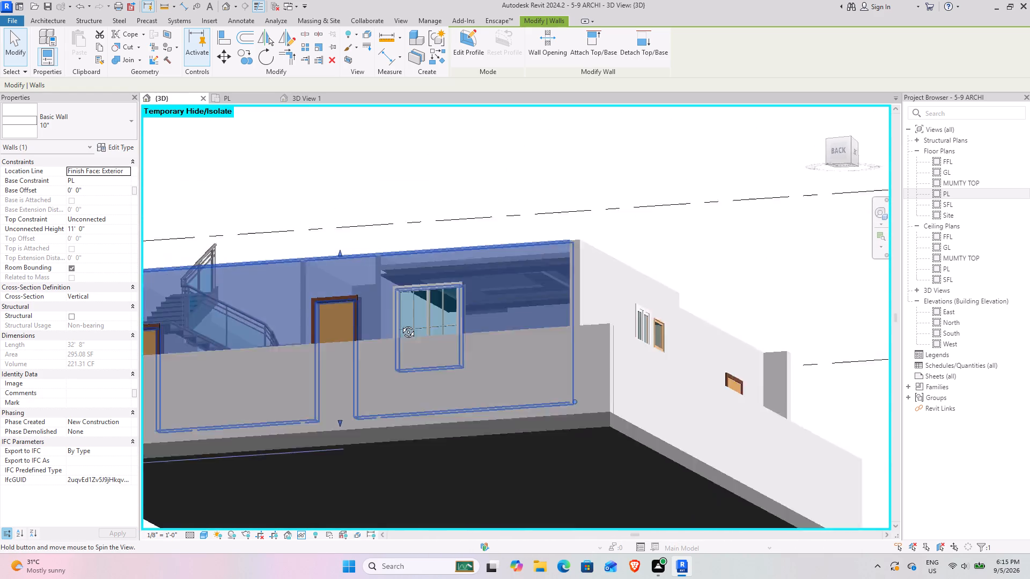
{"action": "middle_click_drag", "start_coordinate": [400, 324], "coordinate": [382, 407], "text": "shift"}
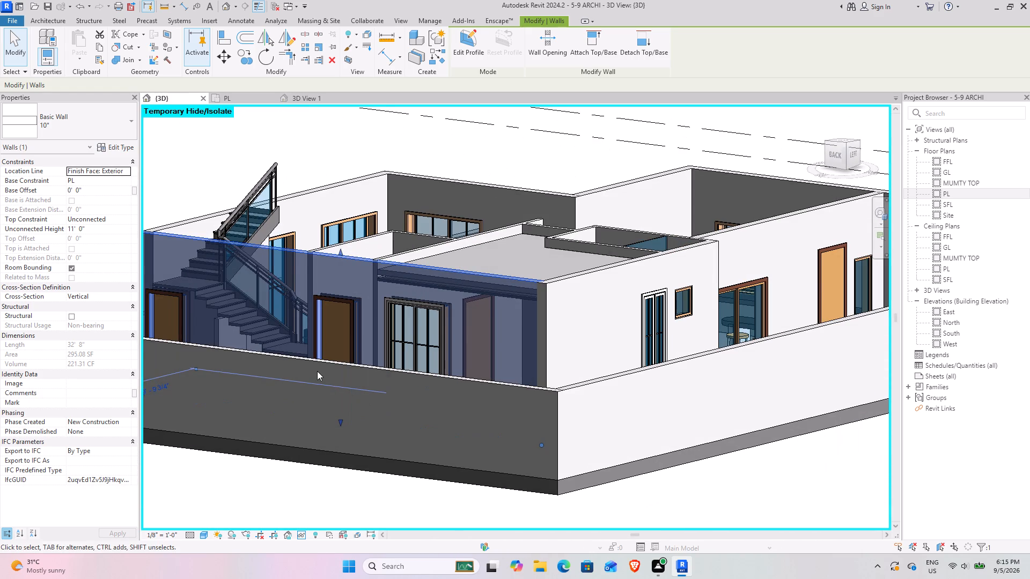
Examine the ground floor from the right side to the front, selecting the living area's side wall and the entrance wall.
{"action": "scroll", "coordinate": [317, 371], "scroll_direction": "down", "scroll_amount": 3}
{"action": "middle_click_drag", "start_coordinate": [320, 372], "coordinate": [572, 423], "text": "shift"}
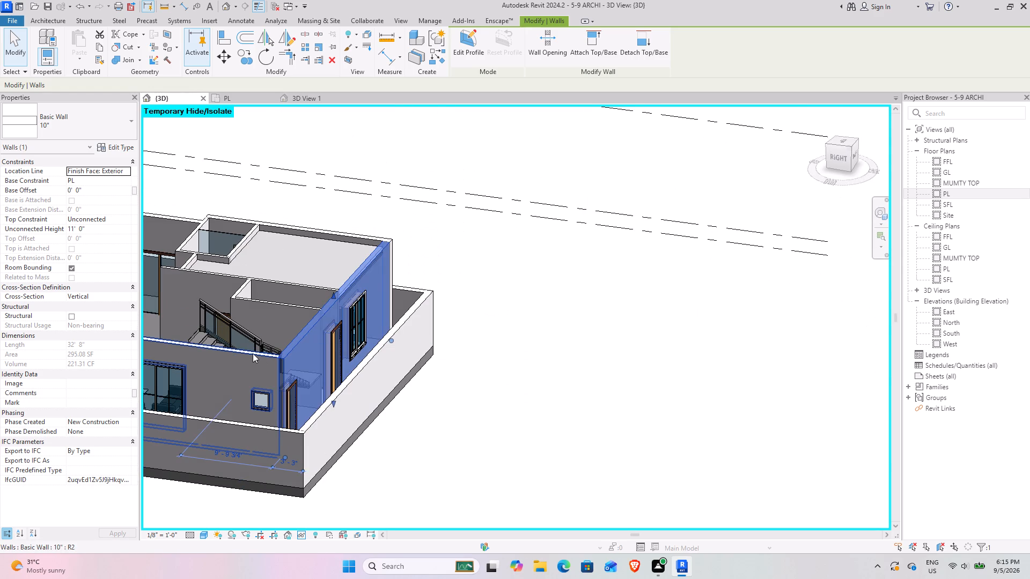
{"action": "left_click", "coordinate": [253, 353]}
{"action": "middle_click_drag", "start_coordinate": [306, 391], "coordinate": [627, 382]}
{"action": "middle_click_drag", "start_coordinate": [376, 367], "coordinate": [592, 374], "text": "shift"}
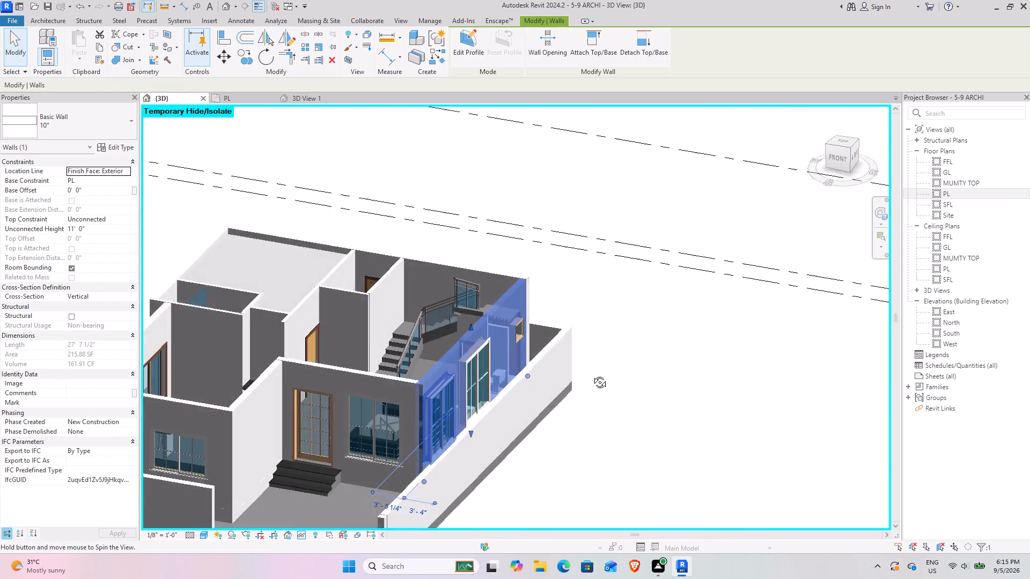
{"action": "middle_click_drag", "start_coordinate": [592, 374], "coordinate": [519, 413], "text": "shift"}
{"action": "left_click", "coordinate": [340, 368]}
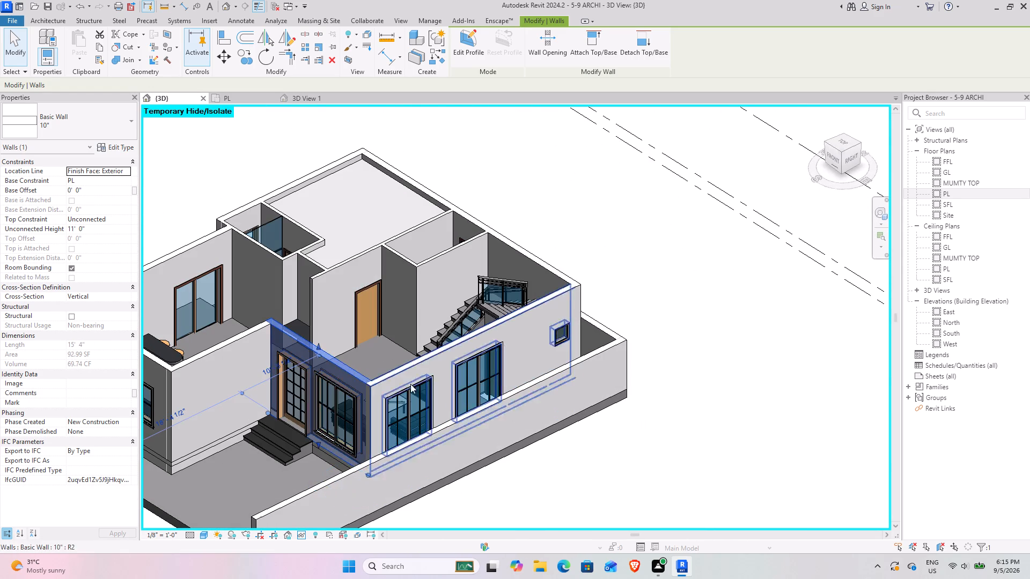
{"action": "scroll", "coordinate": [455, 512], "scroll_direction": "down", "scroll_amount": 4}
{"action": "middle_click_drag", "start_coordinate": [371, 481], "coordinate": [413, 354]}
{"action": "middle_click_drag", "start_coordinate": [318, 422], "coordinate": [290, 415], "text": "shift"}
{"action": "left_click", "coordinate": [604, 472]}
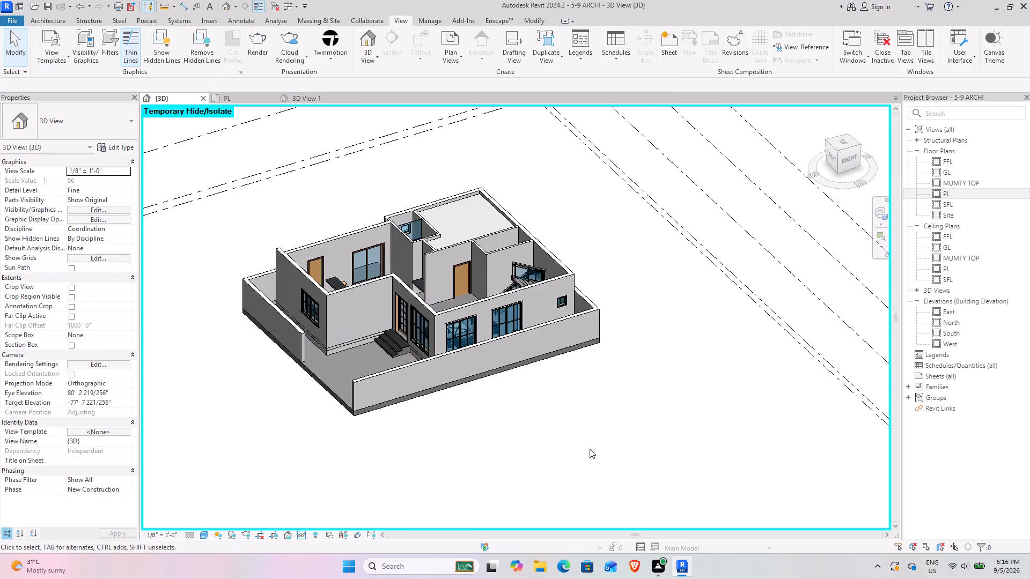
Inspect the entrance door, steps and living area windows up close, along with the rooms behind them.
{"action": "scroll", "coordinate": [428, 304], "scroll_direction": "up", "scroll_amount": 9}
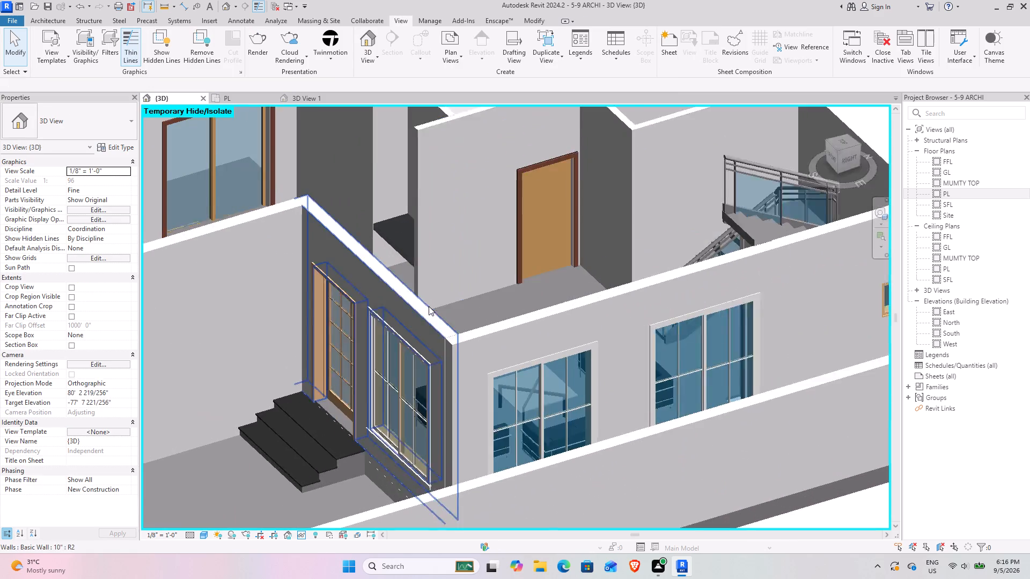
{"action": "scroll", "coordinate": [429, 306], "scroll_direction": "up", "scroll_amount": 4}
{"action": "left_click", "coordinate": [445, 343]}
{"action": "left_click", "coordinate": [555, 292]}
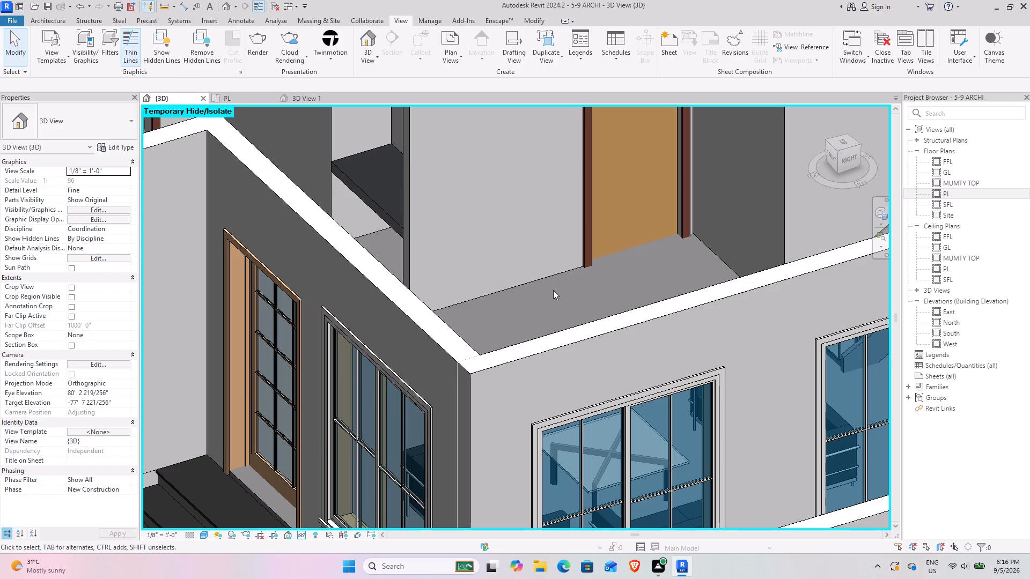
{"action": "scroll", "coordinate": [549, 291], "scroll_direction": "down", "scroll_amount": 8}
{"action": "middle_click_drag", "start_coordinate": [549, 369], "coordinate": [569, 351], "text": "shift"}
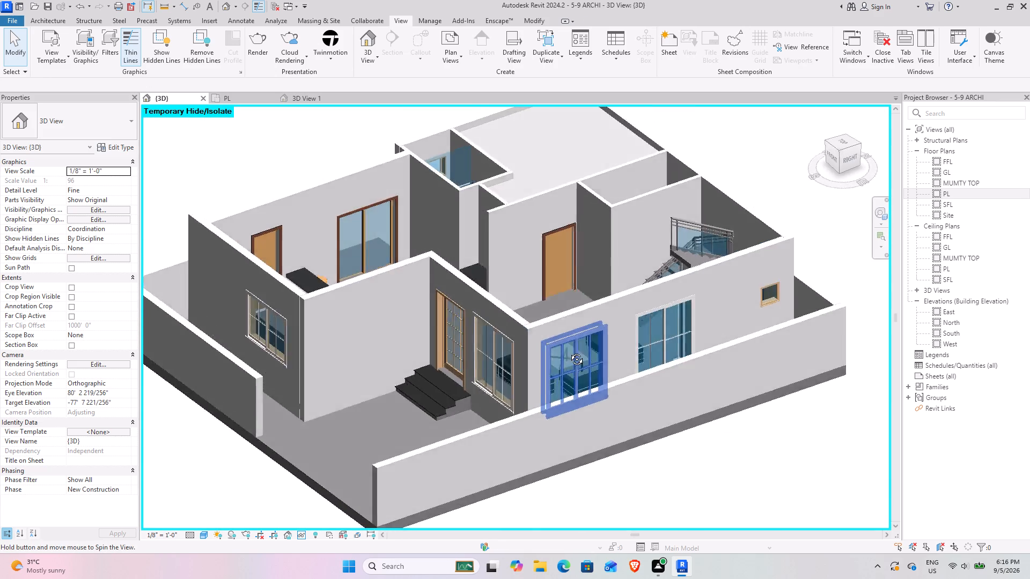
{"action": "middle_click_drag", "start_coordinate": [569, 351], "coordinate": [588, 372], "text": "shift"}
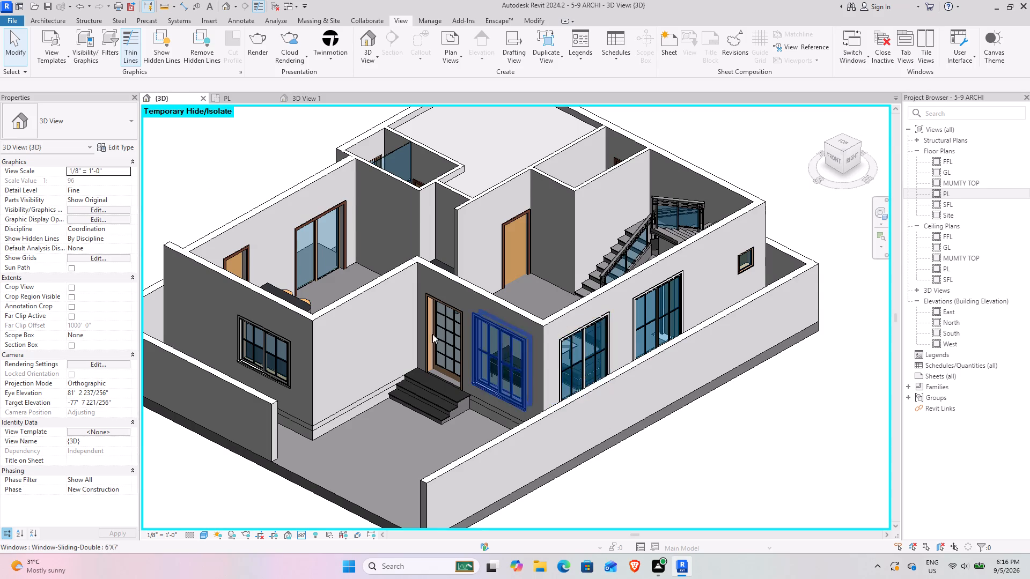
{"action": "scroll", "coordinate": [406, 351], "scroll_direction": "down", "scroll_amount": 5}
{"action": "middle_click_drag", "start_coordinate": [408, 379], "coordinate": [521, 316]}
{"action": "scroll", "coordinate": [604, 205], "scroll_direction": "up", "scroll_amount": 7}
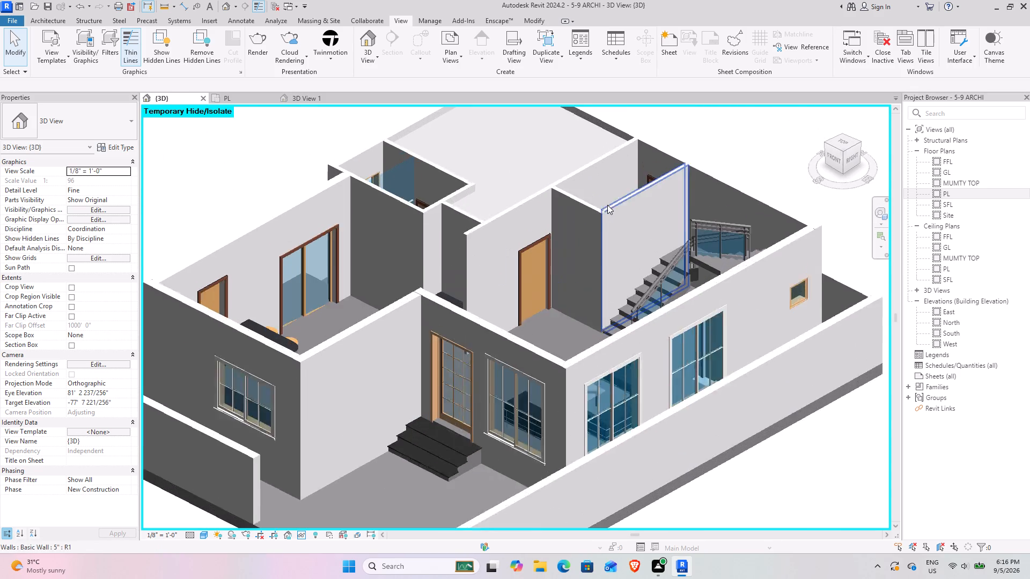
Select the partition wall beside the staircase and the house's rear exterior wall, and inspect the bedroom window and bed behind it.
{"action": "left_click", "coordinate": [619, 210]}
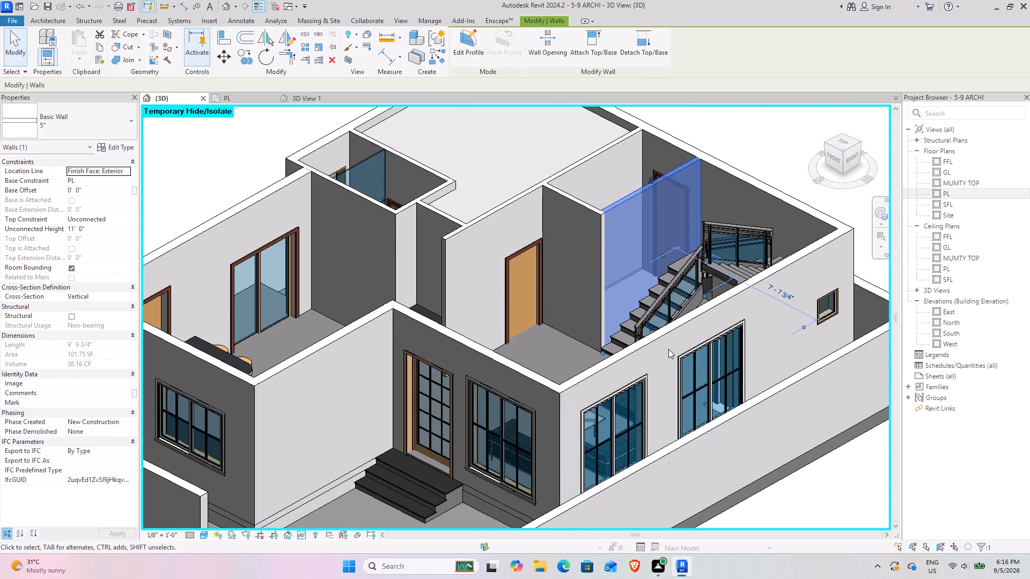
{"action": "scroll", "coordinate": [668, 349], "scroll_direction": "down", "scroll_amount": 4}
{"action": "middle_click_drag", "start_coordinate": [734, 334], "coordinate": [416, 342], "text": "shift"}
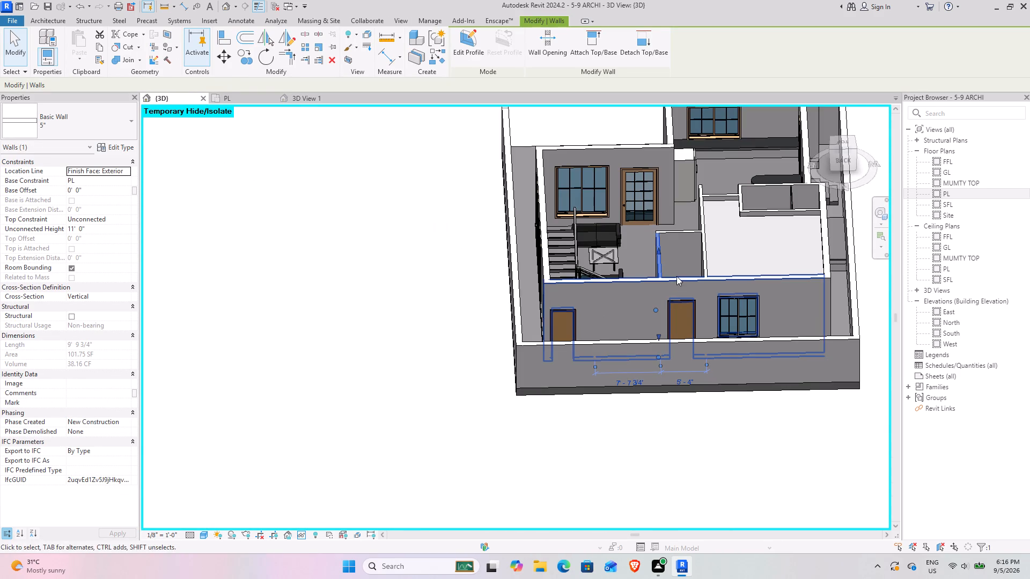
{"action": "left_click", "coordinate": [676, 276]}
{"action": "middle_click_drag", "start_coordinate": [653, 432], "coordinate": [799, 324]}
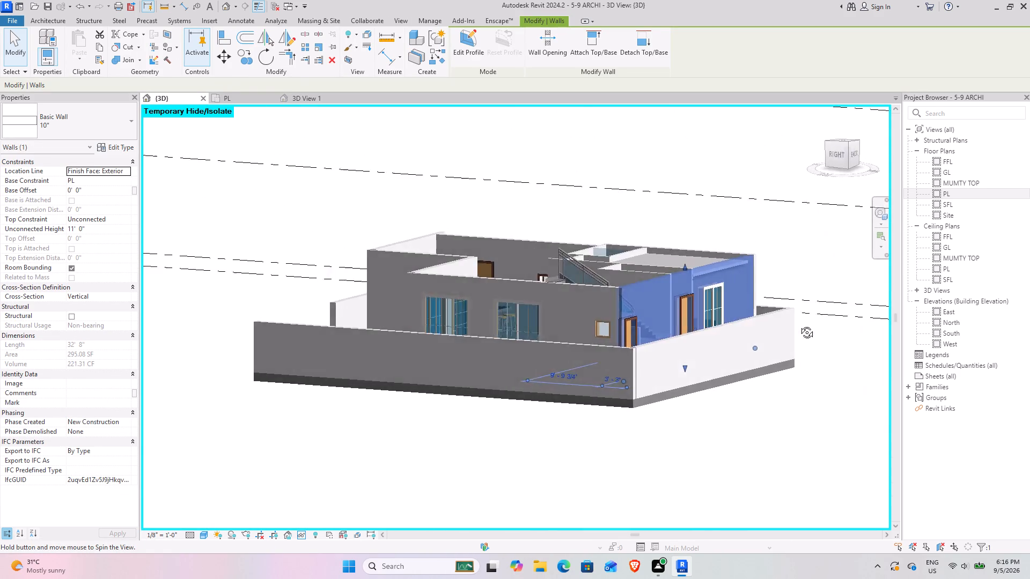
{"action": "middle_click_drag", "start_coordinate": [799, 324], "coordinate": [730, 376]}
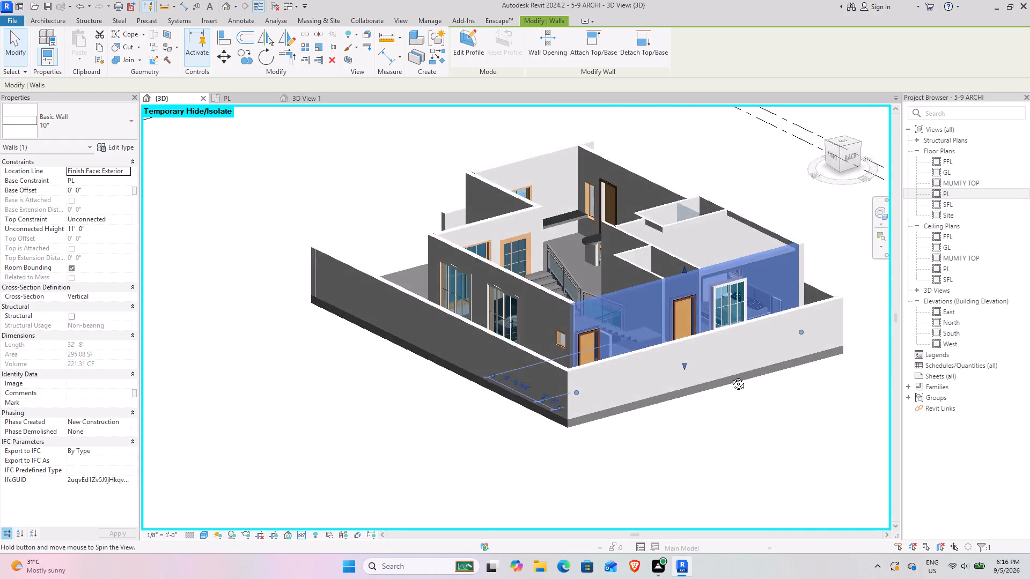
{"action": "middle_click_drag", "start_coordinate": [730, 376], "coordinate": [683, 392]}
{"action": "scroll", "coordinate": [792, 295], "scroll_direction": "up", "scroll_amount": 14}
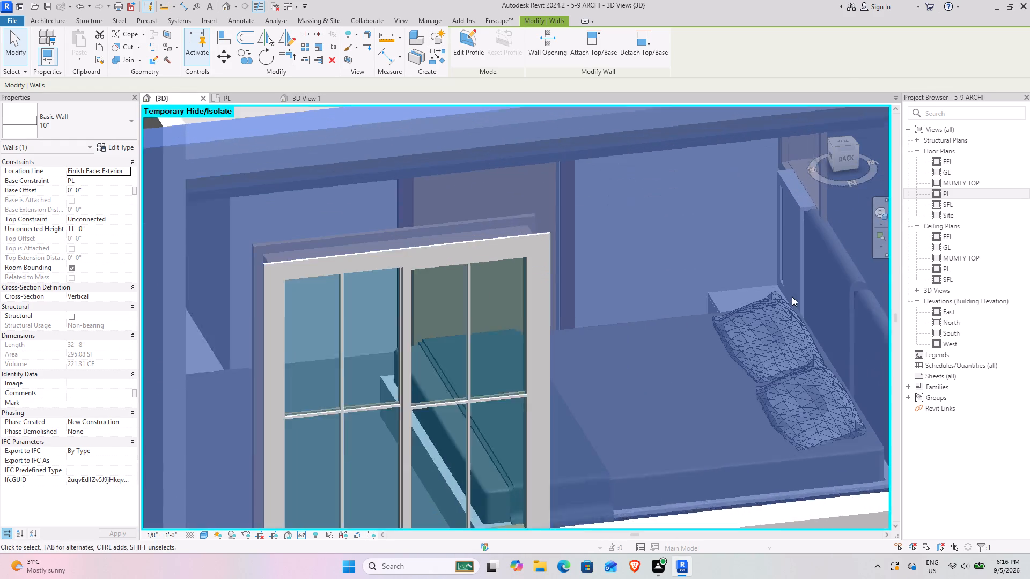
{"action": "scroll", "coordinate": [792, 296], "scroll_direction": "up", "scroll_amount": 1}
{"action": "scroll", "coordinate": [763, 345], "scroll_direction": "up", "scroll_amount": 15}
{"action": "scroll", "coordinate": [763, 345], "scroll_direction": "down", "scroll_amount": 6}
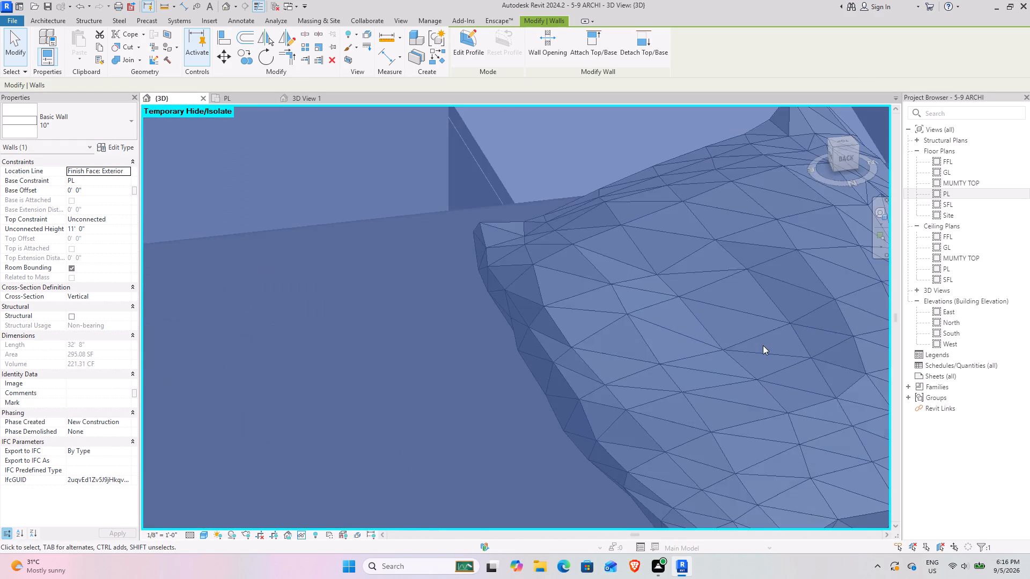
{"action": "scroll", "coordinate": [763, 345], "scroll_direction": "down", "scroll_amount": 14}
Examine the bedroom's false ceiling through the selected rear wall from low and raised angles, and clear the selection.
{"action": "middle_click_drag", "start_coordinate": [607, 413], "coordinate": [594, 255], "text": "shift"}
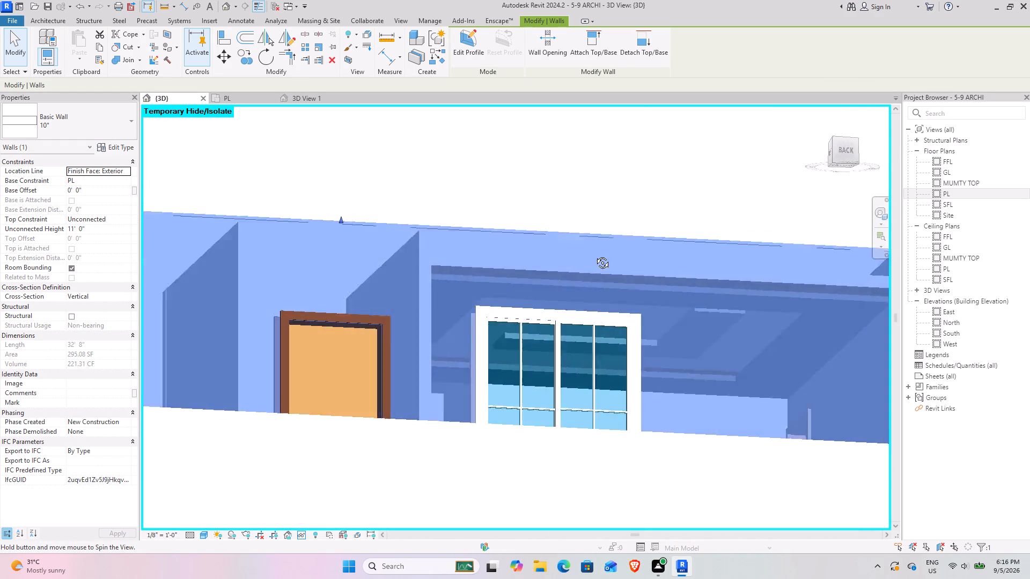
{"action": "middle_click_drag", "start_coordinate": [594, 255], "coordinate": [539, 249], "text": "shift"}
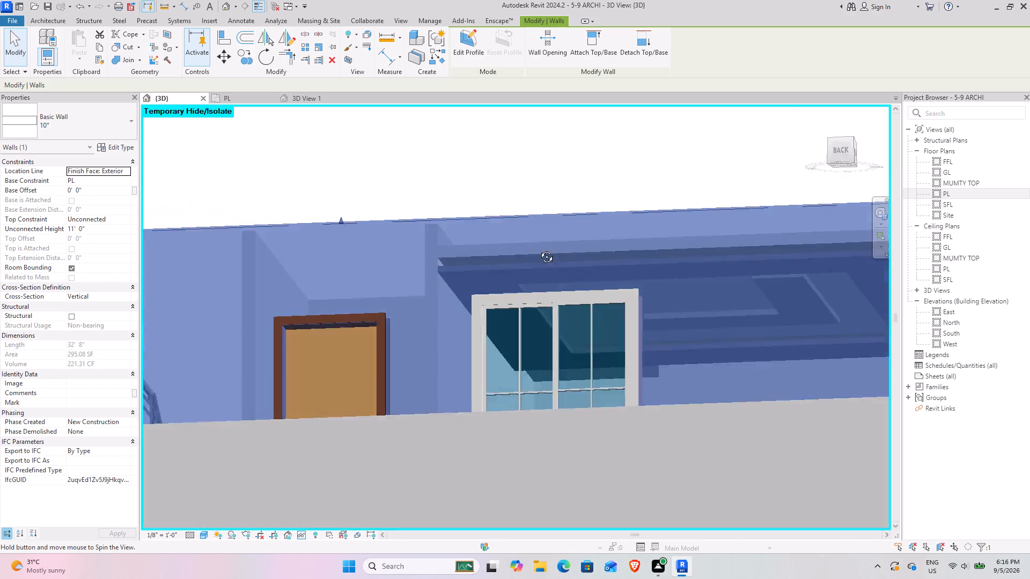
{"action": "middle_click_drag", "start_coordinate": [539, 249], "coordinate": [520, 352], "text": "shift"}
{"action": "scroll", "coordinate": [520, 352], "scroll_direction": "down", "scroll_amount": 5}
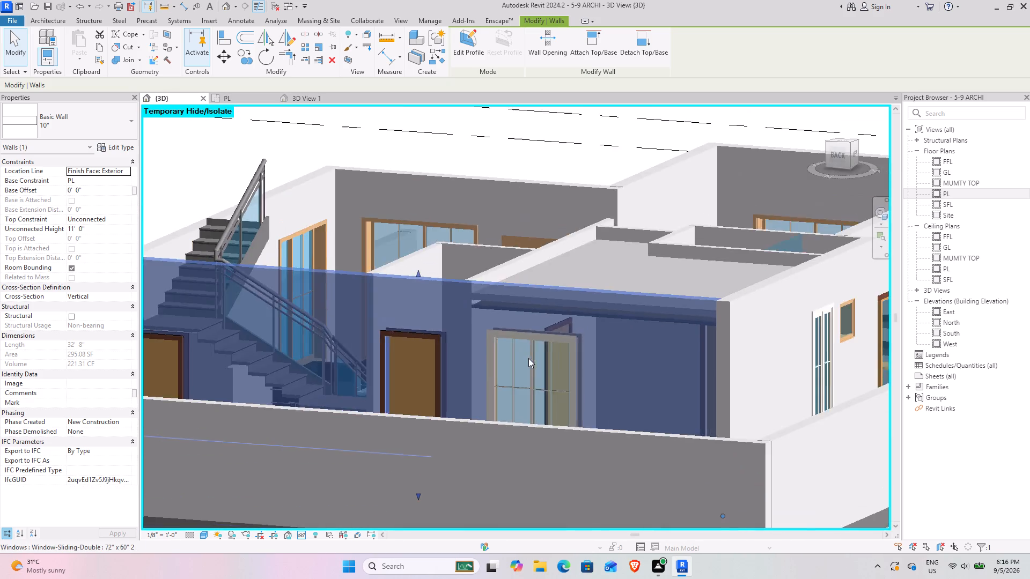
{"action": "middle_click_drag", "start_coordinate": [490, 382], "coordinate": [535, 430], "text": "shift"}
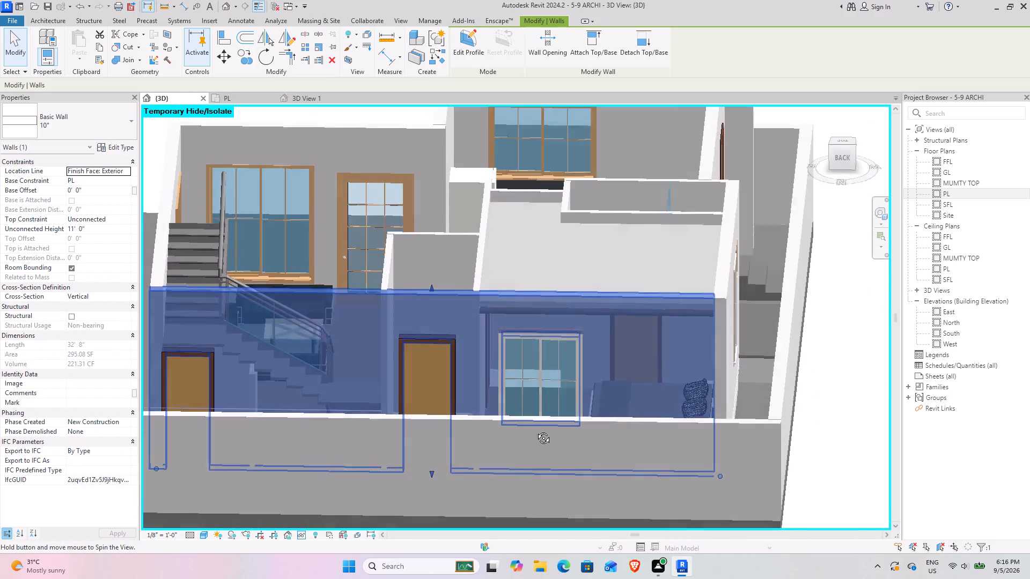
{"action": "middle_click_drag", "start_coordinate": [535, 430], "coordinate": [482, 280], "text": "shift"}
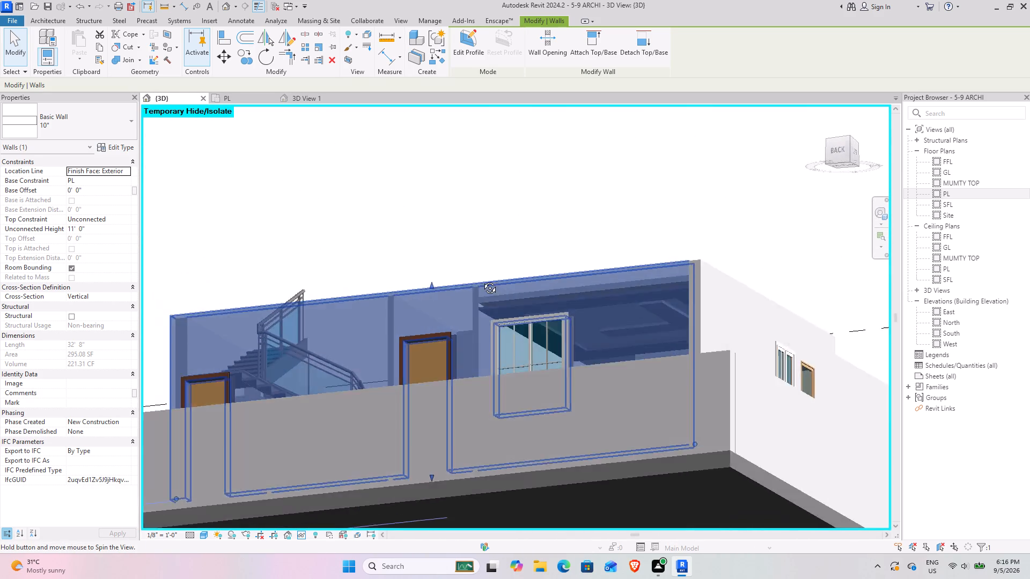
{"action": "middle_click_drag", "start_coordinate": [482, 280], "coordinate": [443, 313], "text": "shift"}
{"action": "scroll", "coordinate": [453, 322], "scroll_direction": "down", "scroll_amount": 5}
{"action": "middle_click_drag", "start_coordinate": [452, 352], "coordinate": [430, 515], "text": "shift"}
{"action": "left_click", "coordinate": [253, 284]}
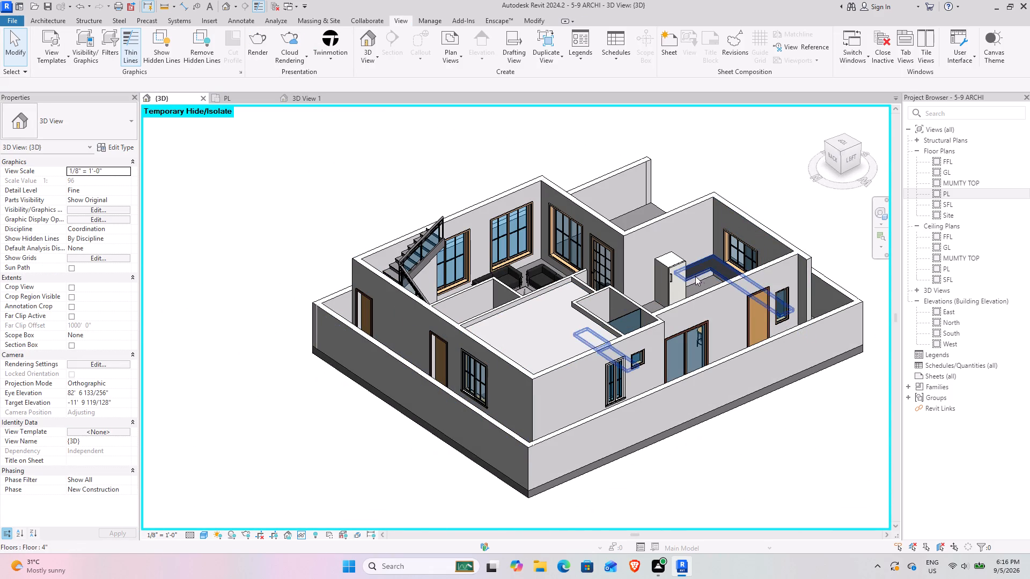
Examine the ground floor from the rear corners, including the kitchen counter, breakfast bar and stools.
{"action": "left_click", "coordinate": [733, 270]}
{"action": "left_click", "coordinate": [751, 443]}
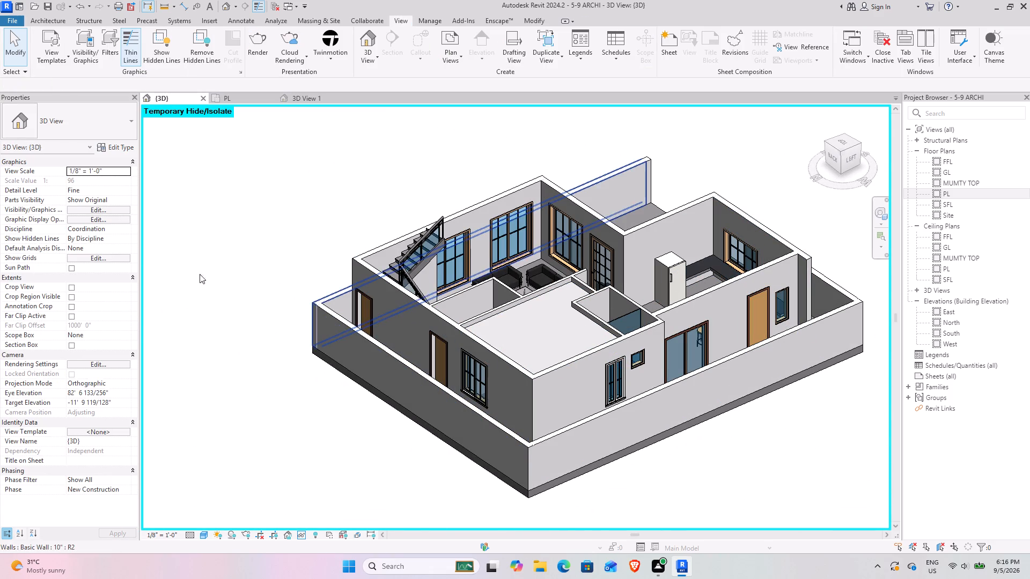
{"action": "scroll", "coordinate": [317, 194], "scroll_direction": "down", "scroll_amount": 5}
{"action": "middle_click_drag", "start_coordinate": [336, 220], "coordinate": [612, 328], "text": "shift"}
{"action": "middle_click_drag", "start_coordinate": [424, 331], "coordinate": [599, 307]}
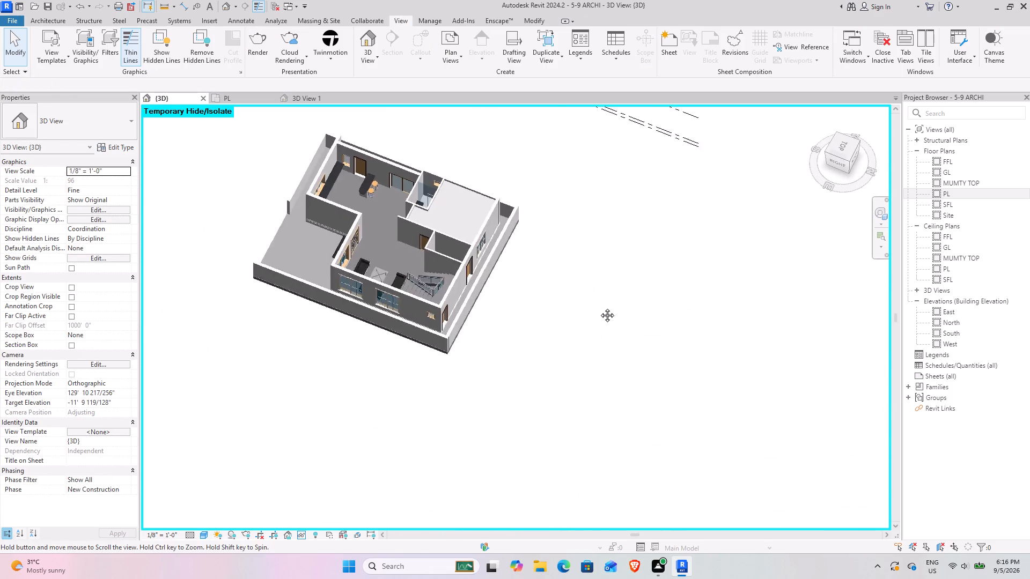
{"action": "middle_click_drag", "start_coordinate": [599, 307], "coordinate": [663, 306]}
{"action": "middle_click_drag", "start_coordinate": [639, 305], "coordinate": [590, 199], "text": "shift"}
{"action": "middle_click_drag", "start_coordinate": [588, 199], "coordinate": [606, 367]}
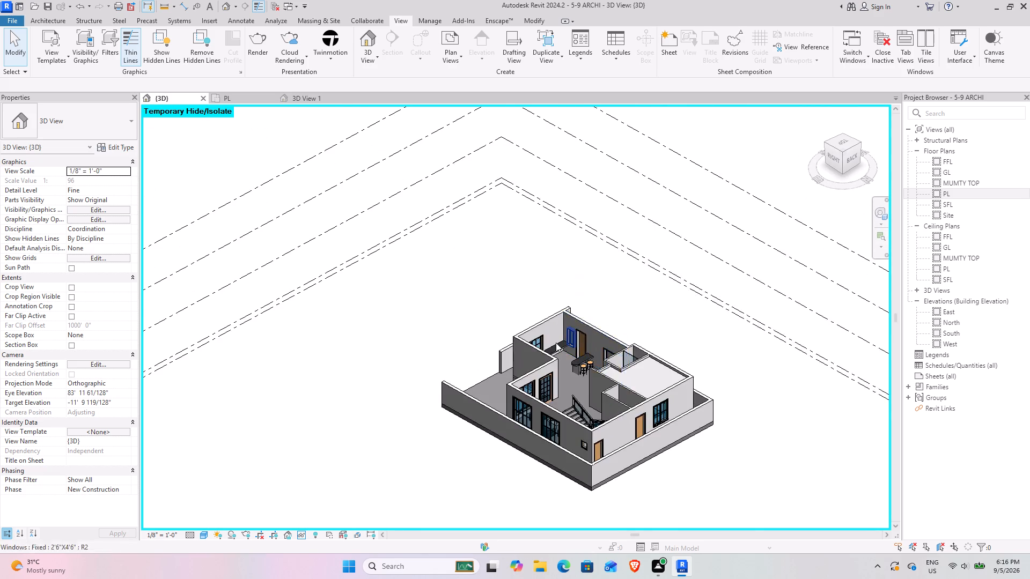
{"action": "scroll", "coordinate": [549, 337], "scroll_direction": "up", "scroll_amount": 5}
{"action": "scroll", "coordinate": [635, 357], "scroll_direction": "up", "scroll_amount": 5}
{"action": "middle_click_drag", "start_coordinate": [521, 466], "coordinate": [495, 417]}
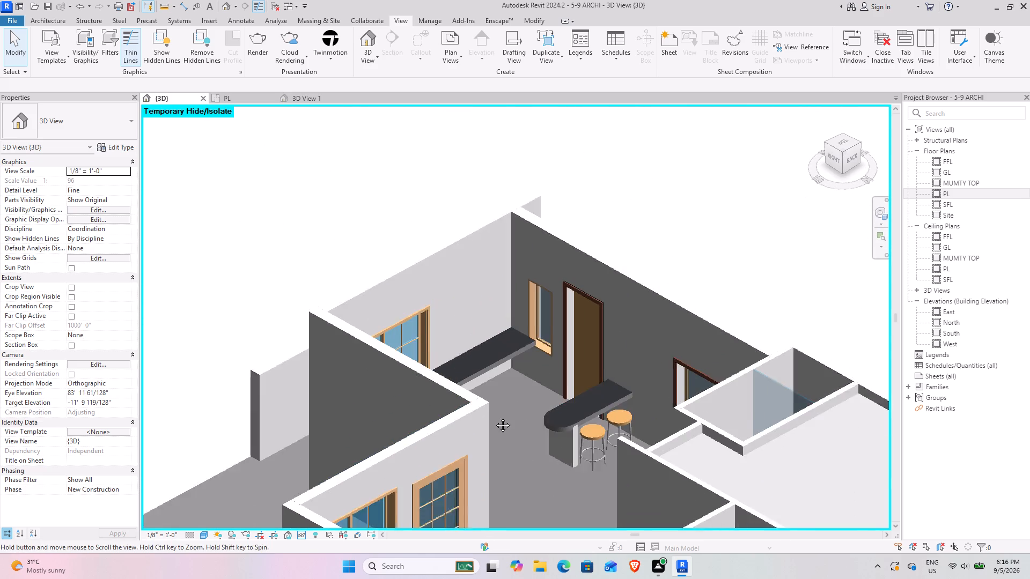
{"action": "middle_click_drag", "start_coordinate": [495, 417], "coordinate": [464, 305]}
{"action": "scroll", "coordinate": [455, 311], "scroll_direction": "down", "scroll_amount": 4}
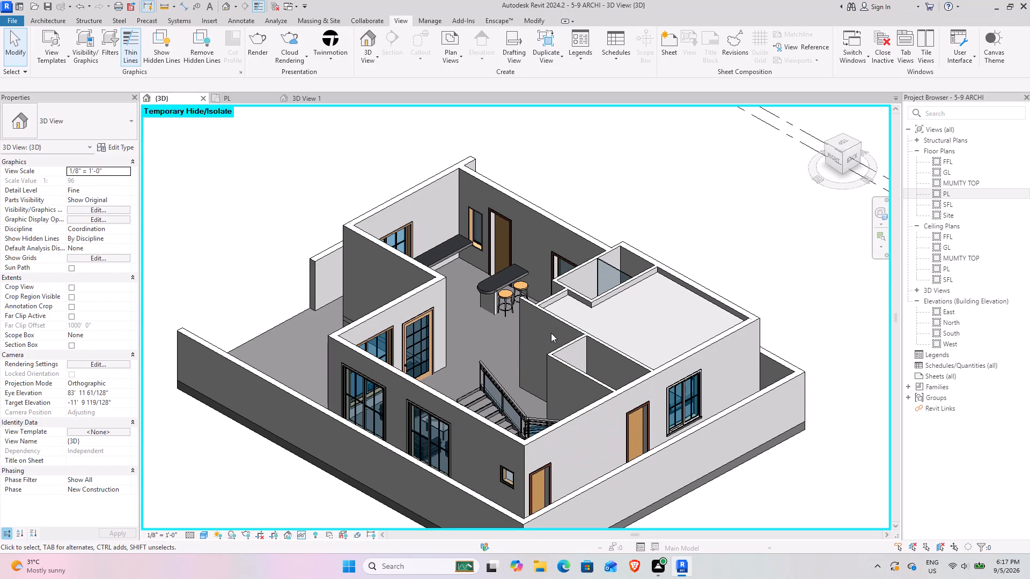
{"action": "scroll", "coordinate": [822, 445], "scroll_direction": "down", "scroll_amount": 1}
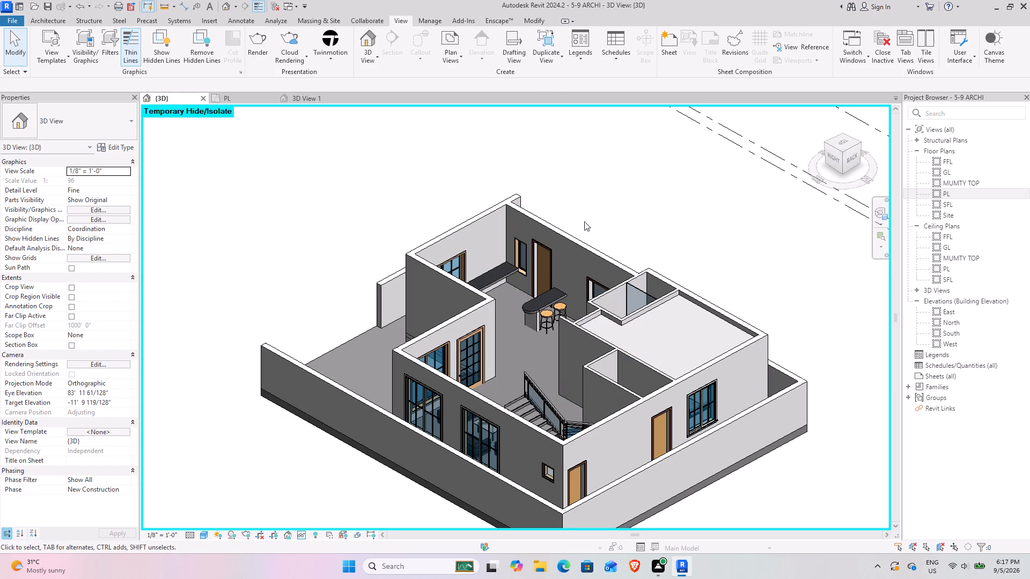
{"action": "left_click", "coordinate": [557, 177]}
{"action": "left_click", "coordinate": [556, 177]}
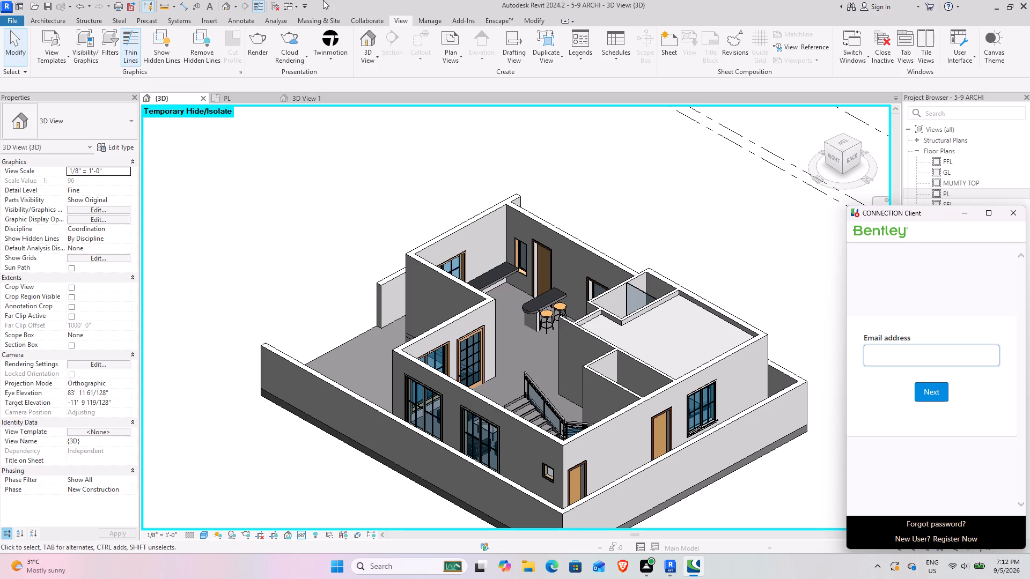
Close the Bentley CONNECTION Client sign-in window.
{"action": "left_click", "coordinate": [1006, 214]}
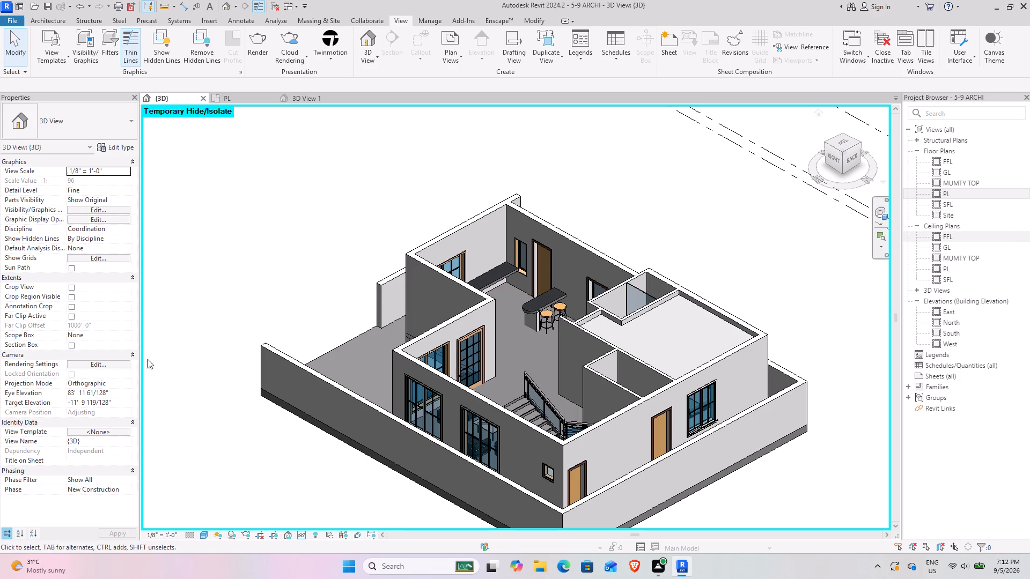
Examine the front of the house, including the entrance steps, door and living area windows.
{"action": "left_click", "coordinate": [309, 329]}
{"action": "left_click", "coordinate": [273, 273]}
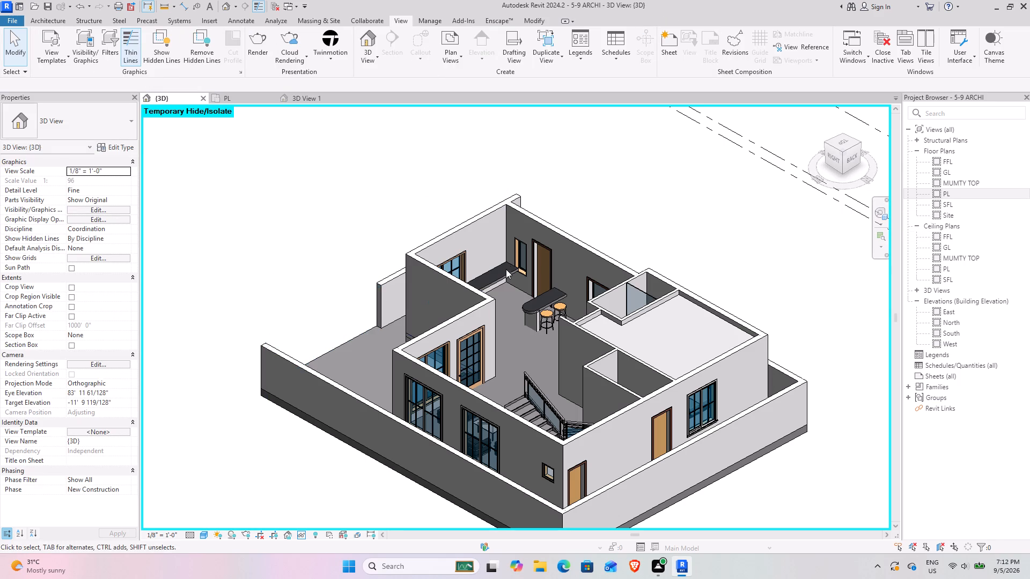
{"action": "scroll", "coordinate": [509, 269], "scroll_direction": "down", "scroll_amount": 5}
{"action": "middle_click_drag", "start_coordinate": [415, 284], "coordinate": [663, 339], "text": "shift"}
{"action": "middle_click_drag", "start_coordinate": [604, 457], "coordinate": [523, 196]}
{"action": "scroll", "coordinate": [431, 196], "scroll_direction": "up", "scroll_amount": 9}
{"action": "middle_click_drag", "start_coordinate": [542, 199], "coordinate": [530, 313]}
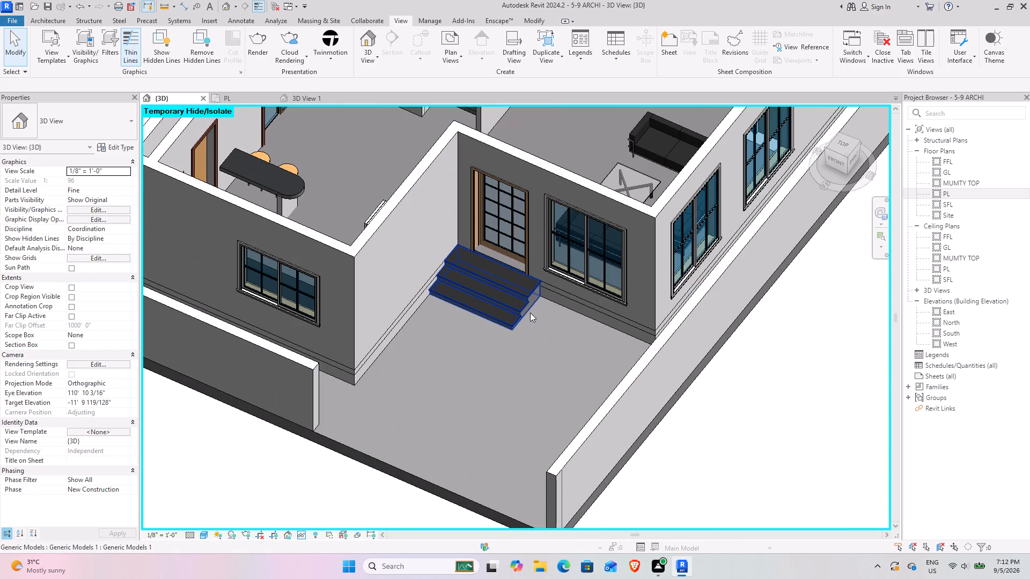
{"action": "scroll", "coordinate": [486, 284], "scroll_direction": "down", "scroll_amount": 9}
{"action": "middle_click_drag", "start_coordinate": [542, 263], "coordinate": [504, 294]}
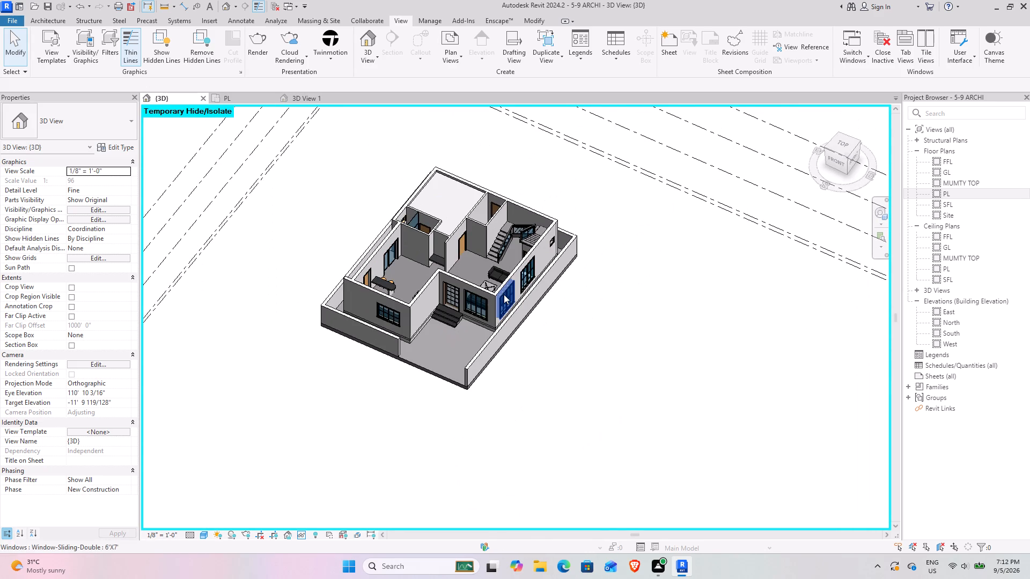
{"action": "middle_click_drag", "start_coordinate": [584, 264], "coordinate": [597, 295]}
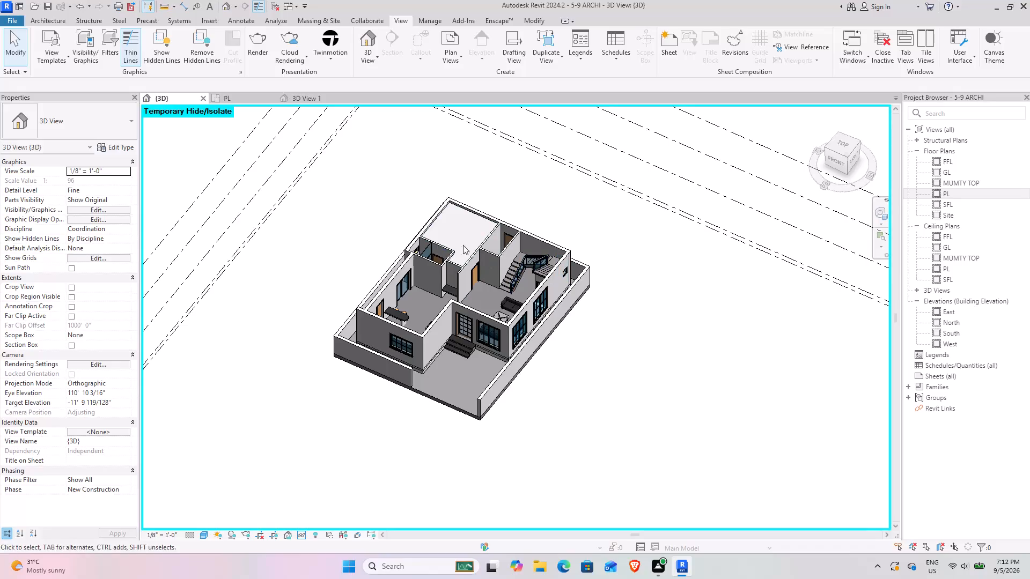
Inspect the staircase, its glass railing and the surrounding living area up close from above.
{"action": "scroll", "coordinate": [538, 259], "scroll_direction": "up", "scroll_amount": 14}
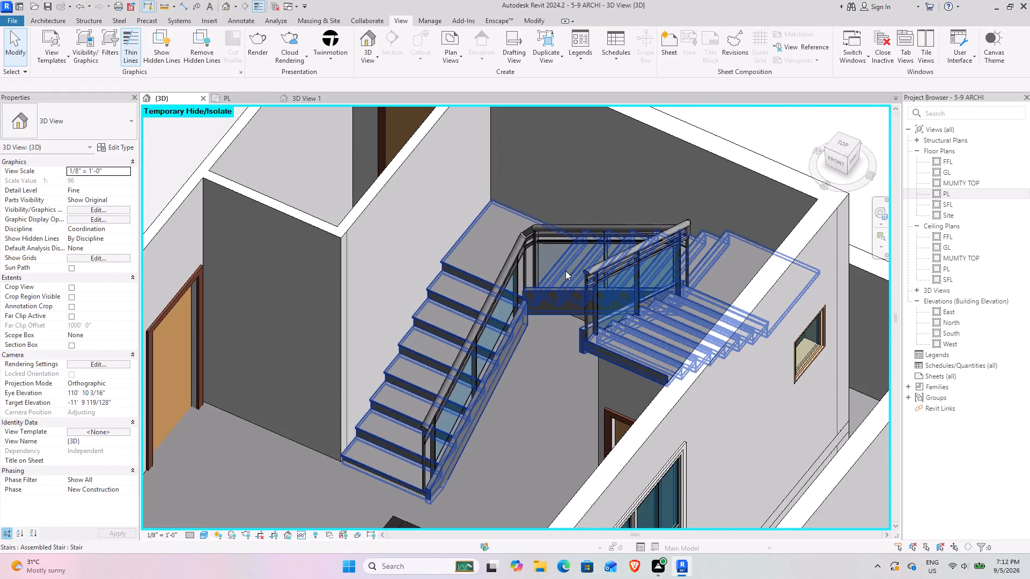
{"action": "scroll", "coordinate": [520, 286], "scroll_direction": "down", "scroll_amount": 5}
{"action": "middle_click_drag", "start_coordinate": [483, 307], "coordinate": [542, 337], "text": "shift"}
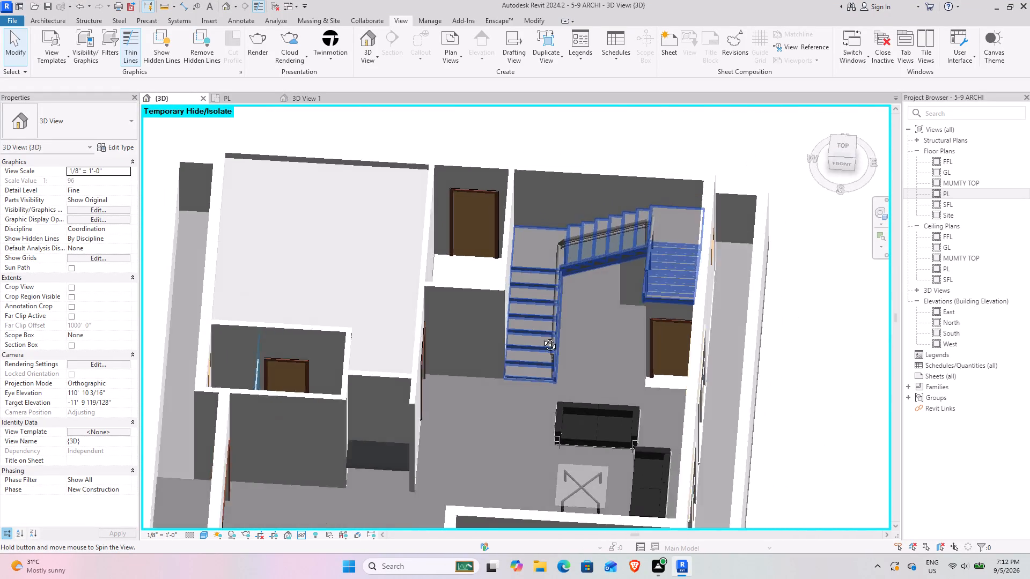
{"action": "middle_click_drag", "start_coordinate": [542, 337], "coordinate": [512, 296], "text": "shift"}
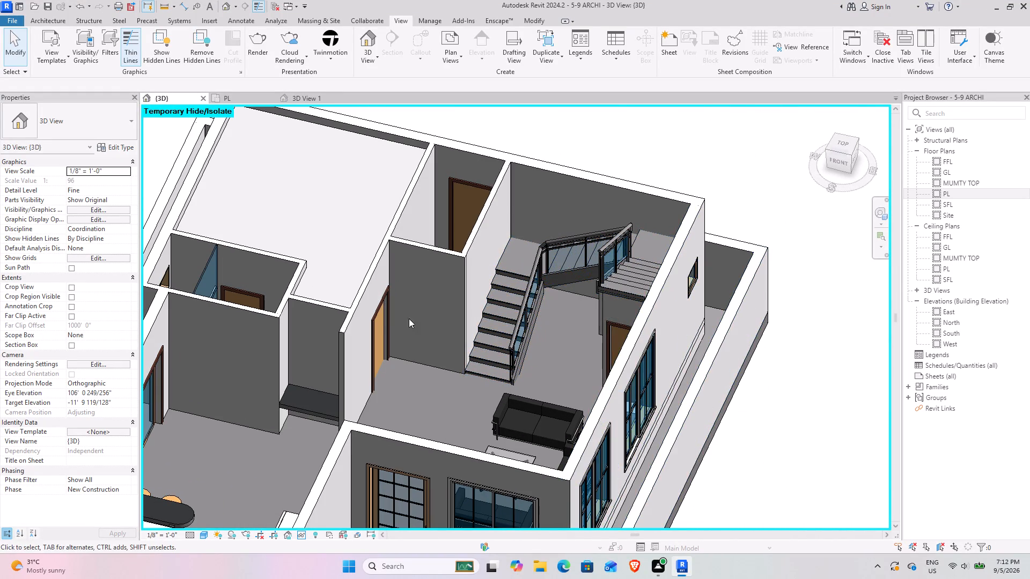
{"action": "scroll", "coordinate": [377, 320], "scroll_direction": "down", "scroll_amount": 5}
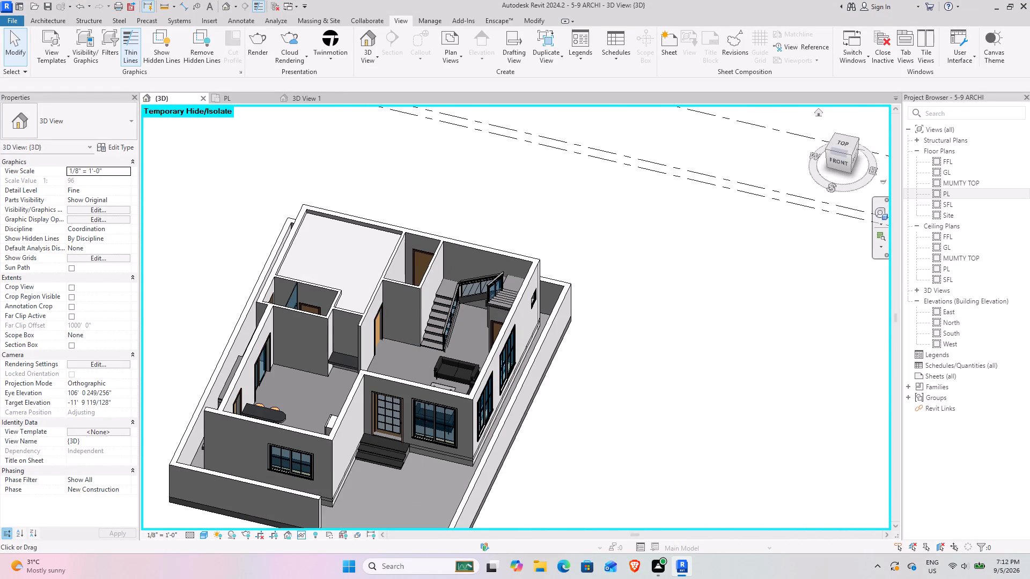
Select the bedroom's compound ceiling and the assembled staircase from a raised front view to check their properties.
{"action": "left_click_drag", "start_coordinate": [849, 157], "coordinate": [836, 187]}
{"action": "scroll", "coordinate": [319, 325], "scroll_direction": "down", "scroll_amount": 1}
{"action": "middle_click_drag", "start_coordinate": [319, 325], "coordinate": [400, 282]}
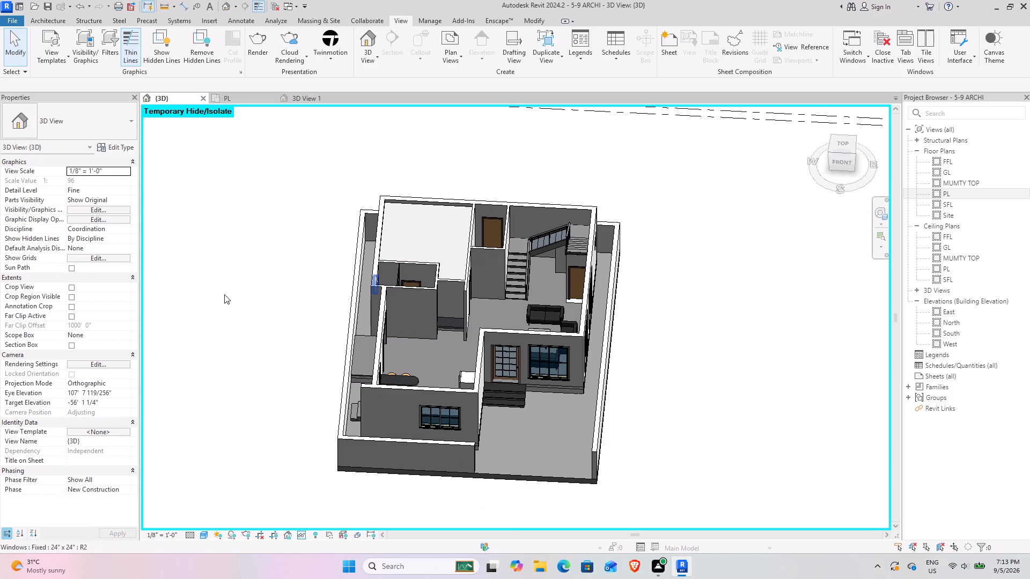
{"action": "left_click", "coordinate": [468, 211]}
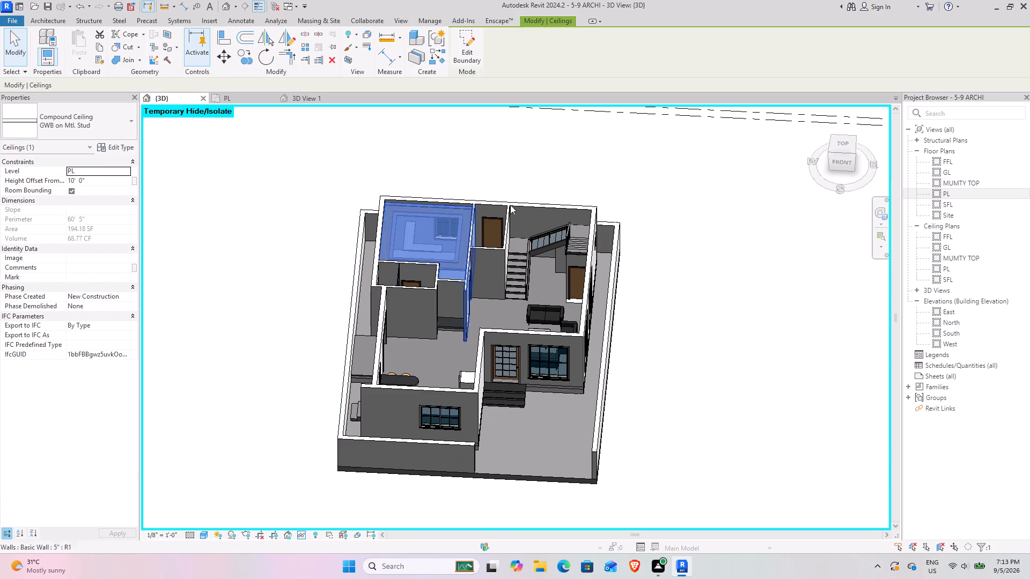
{"action": "left_click", "coordinate": [691, 261]}
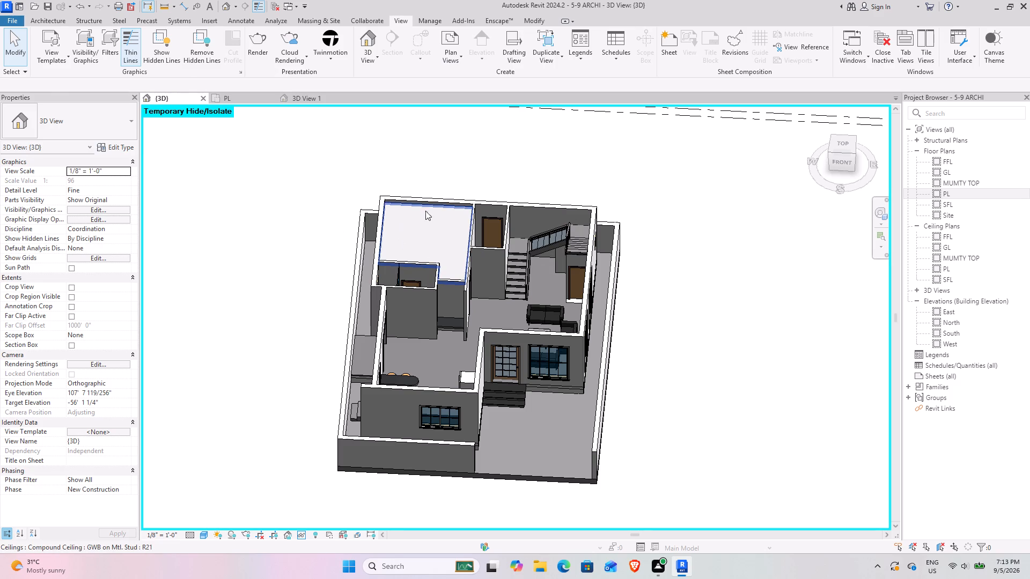
{"action": "left_click", "coordinate": [425, 209]}
{"action": "left_click", "coordinate": [568, 182]}
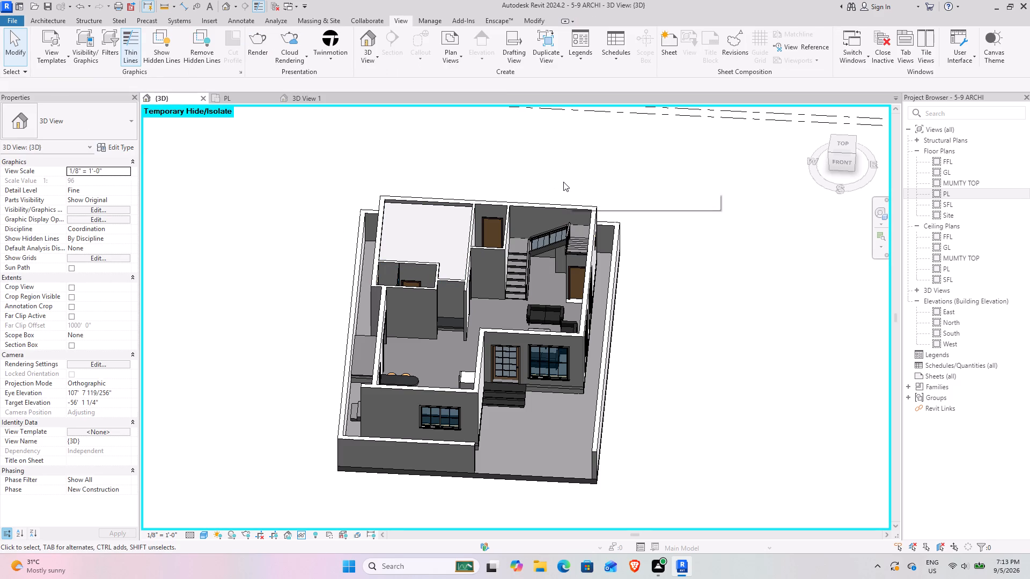
{"action": "left_click", "coordinate": [457, 210]}
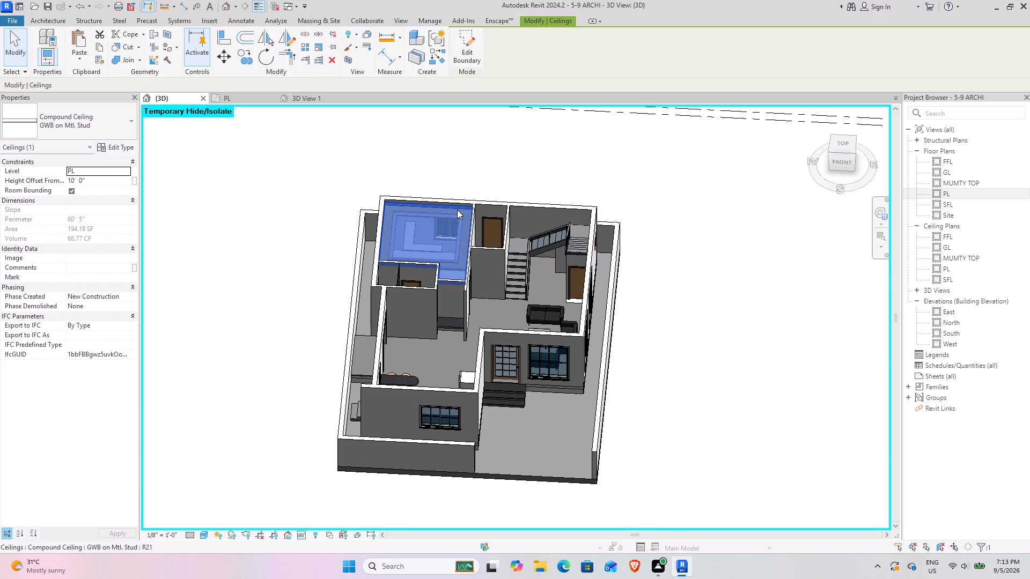
{"action": "left_click", "coordinate": [476, 155]}
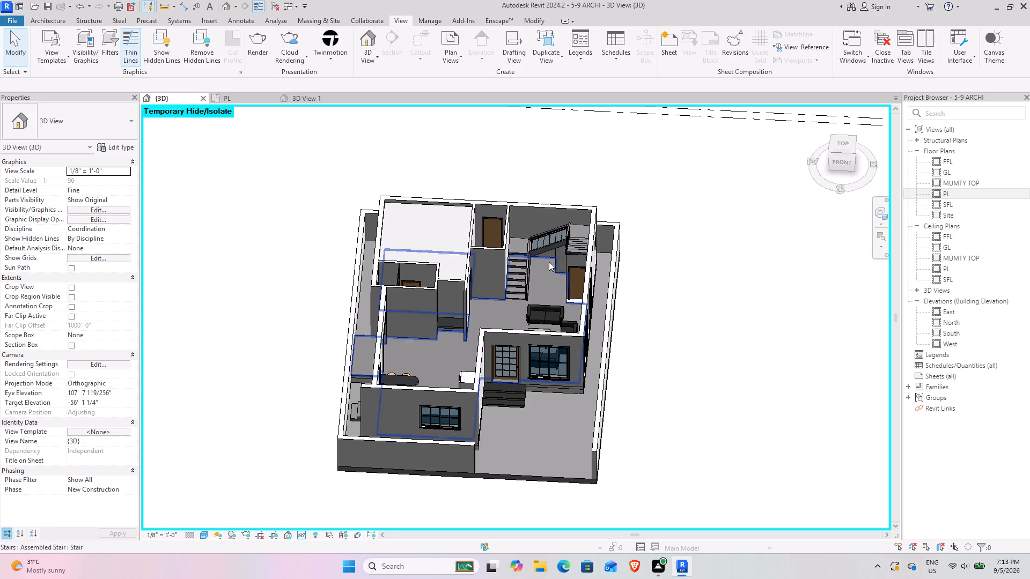
{"action": "left_click", "coordinate": [522, 279]}
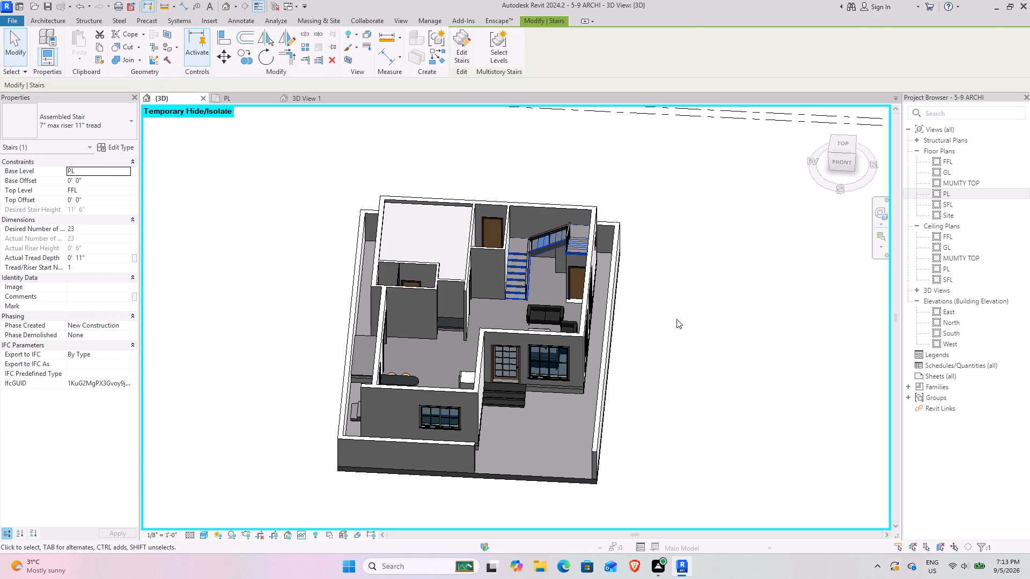
Clear the staircase selection and examine the living area's sofas and table and the front facade with its entrance steps, door and windows.
{"action": "left_click", "coordinate": [676, 319]}
{"action": "scroll", "coordinate": [265, 311], "scroll_direction": "down", "scroll_amount": 4}
{"action": "middle_click_drag", "start_coordinate": [265, 311], "coordinate": [523, 394], "text": "shift"}
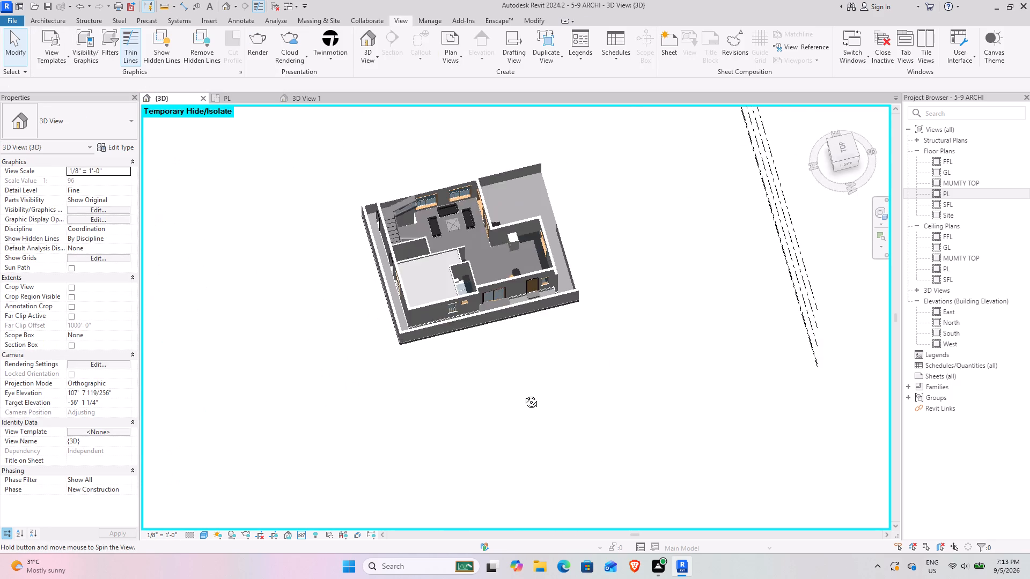
{"action": "middle_click_drag", "start_coordinate": [523, 394], "coordinate": [398, 380], "text": "shift"}
{"action": "scroll", "coordinate": [453, 298], "scroll_direction": "up", "scroll_amount": 13}
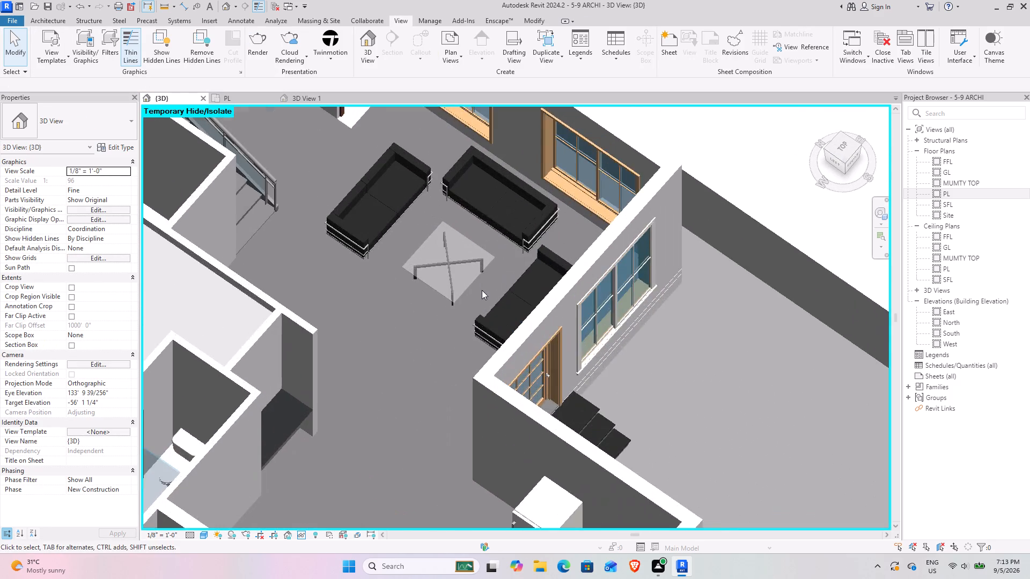
{"action": "scroll", "coordinate": [481, 324], "scroll_direction": "down", "scroll_amount": 5}
{"action": "middle_click_drag", "start_coordinate": [450, 374], "coordinate": [379, 225], "text": "shift"}
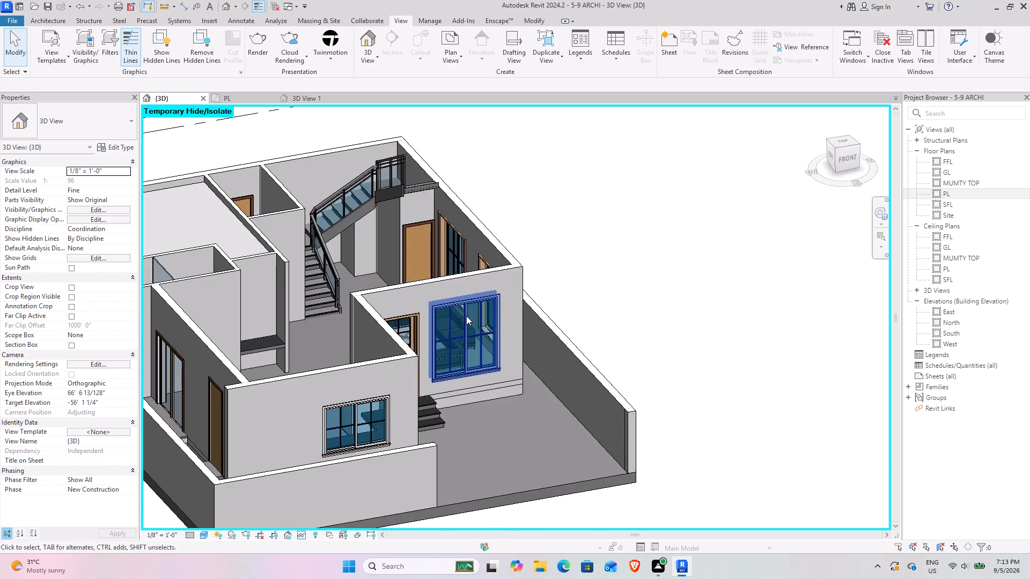
{"action": "middle_click_drag", "start_coordinate": [466, 316], "coordinate": [367, 281]}
{"action": "middle_click_drag", "start_coordinate": [365, 281], "coordinate": [642, 263]}
{"action": "middle_click_drag", "start_coordinate": [404, 314], "coordinate": [428, 246], "text": "shift"}
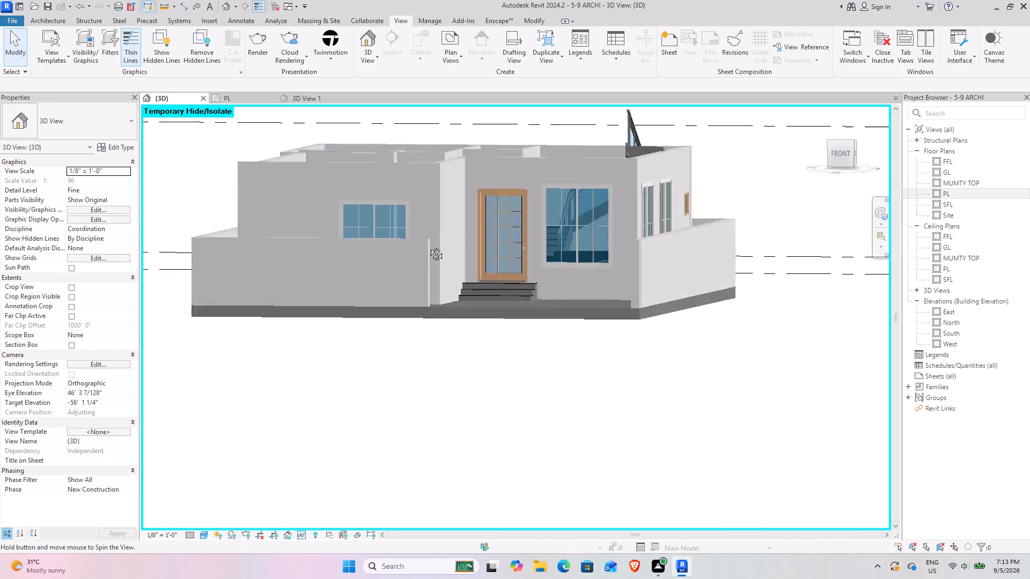
{"action": "middle_click_drag", "start_coordinate": [428, 246], "coordinate": [388, 419], "text": "shift"}
{"action": "scroll", "coordinate": [365, 382], "scroll_direction": "down", "scroll_amount": 5}
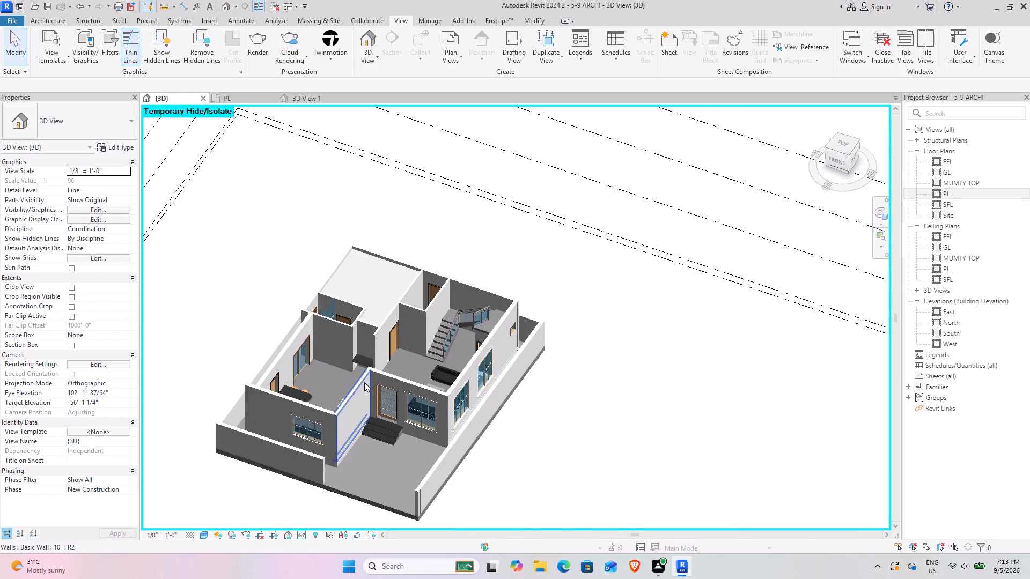
Inspect the bedroom ceiling, the attached bathroom, the staircase and the surrounding ground-floor rooms from above.
{"action": "middle_click_drag", "start_coordinate": [364, 382], "coordinate": [418, 457], "text": "shift"}
{"action": "scroll", "coordinate": [357, 367], "scroll_direction": "up", "scroll_amount": 8}
{"action": "middle_click_drag", "start_coordinate": [394, 357], "coordinate": [417, 422], "text": "shift"}
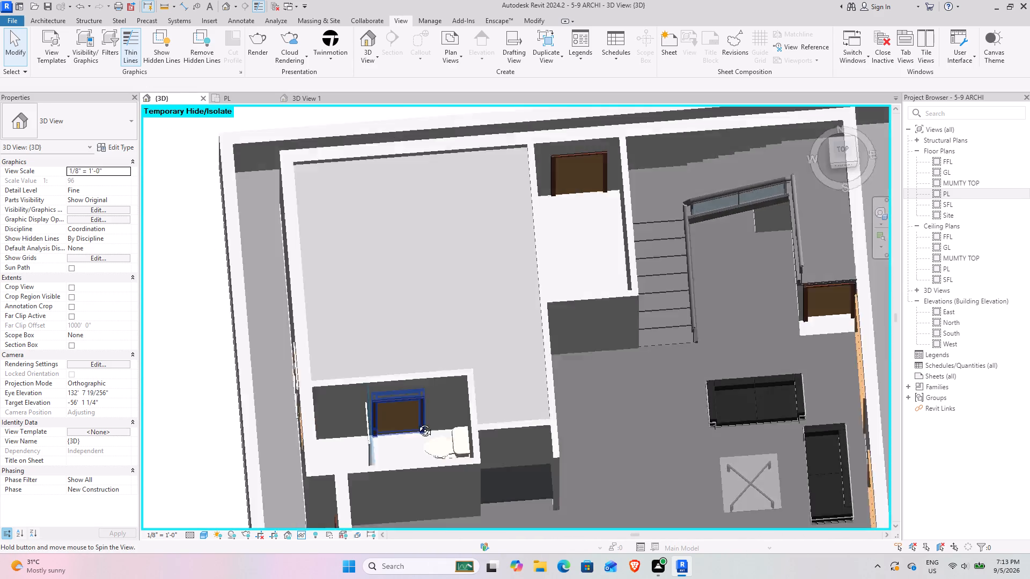
{"action": "middle_click_drag", "start_coordinate": [417, 422], "coordinate": [330, 342], "text": "shift"}
{"action": "scroll", "coordinate": [333, 342], "scroll_direction": "down", "scroll_amount": 2}
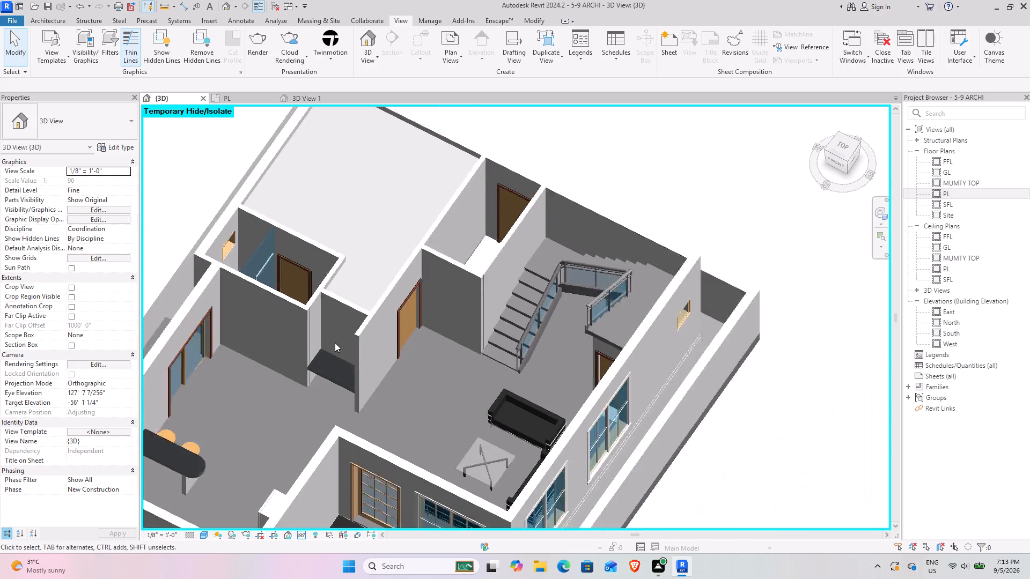
{"action": "scroll", "coordinate": [335, 343], "scroll_direction": "down", "scroll_amount": 2}
{"action": "middle_click_drag", "start_coordinate": [313, 447], "coordinate": [318, 374], "text": "shift"}
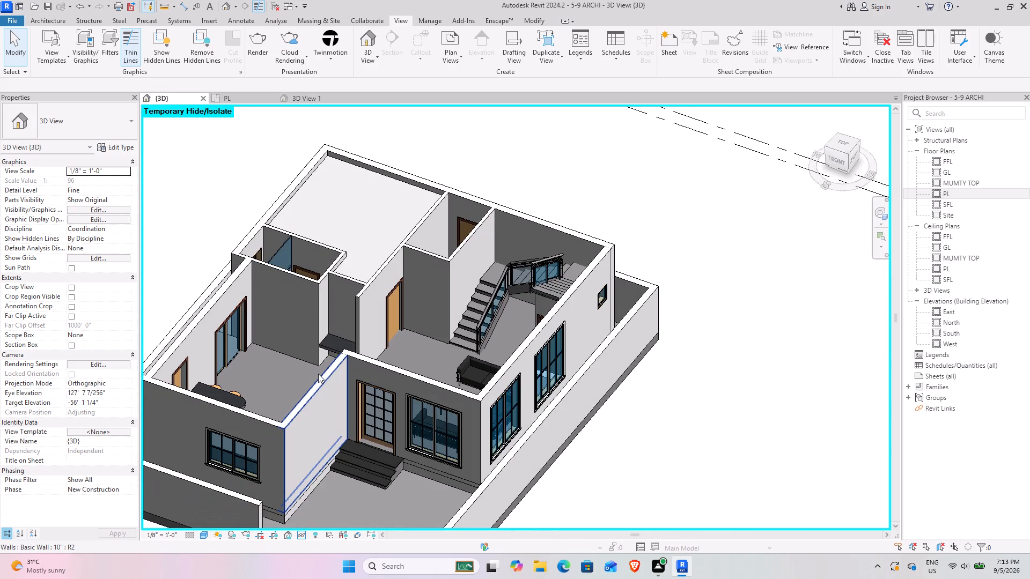